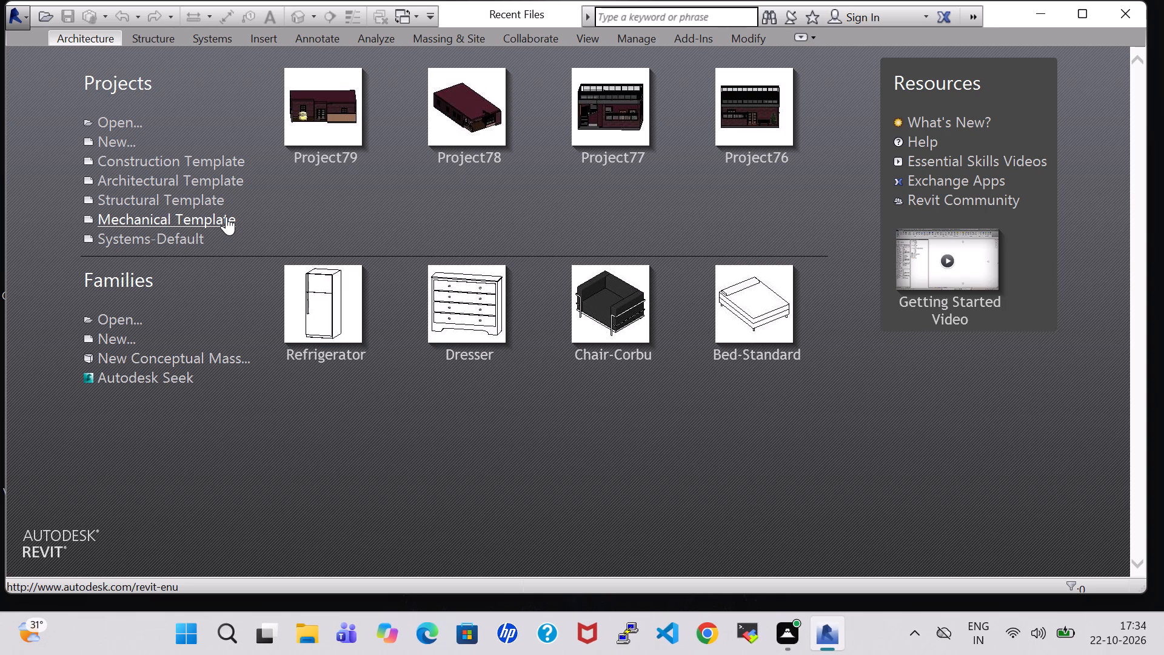
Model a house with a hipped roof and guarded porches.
Create a new project from the Architectural Template.
left_click(107, 142)
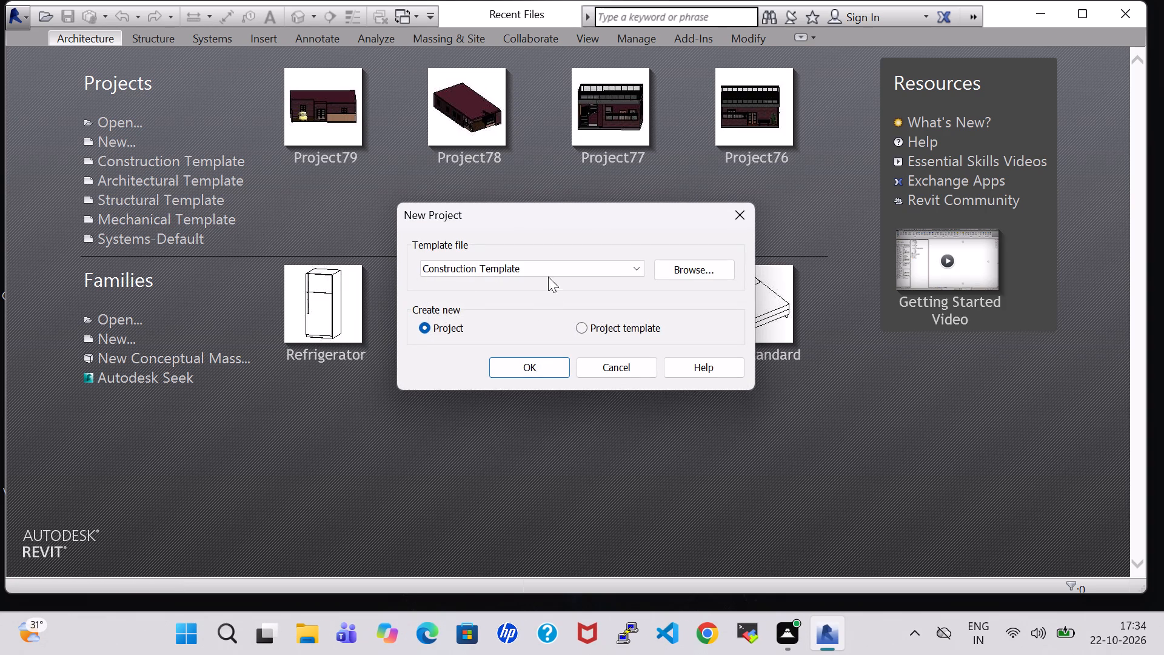
left_click(550, 268)
left_click(506, 307)
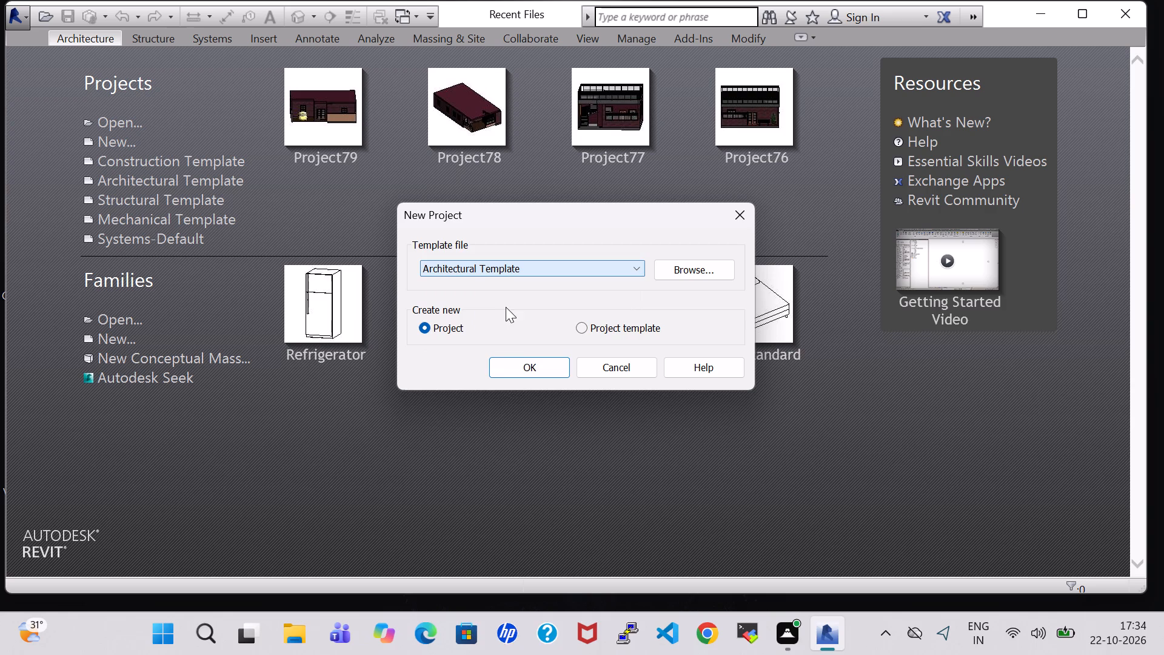
left_click(530, 364)
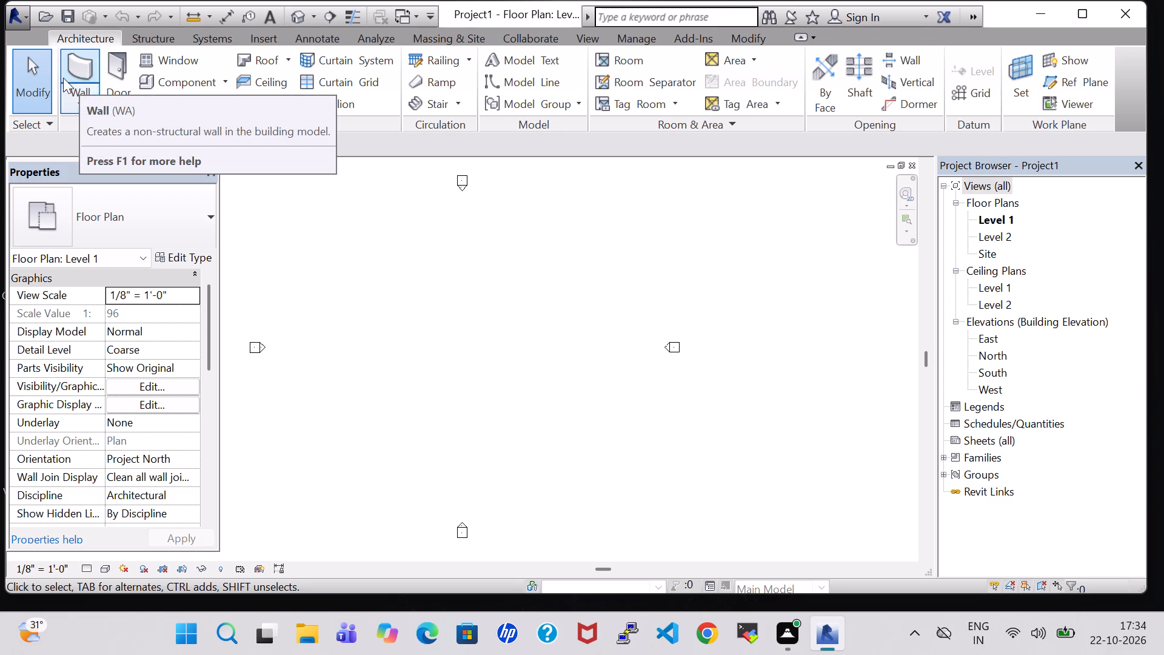
Draw a horizontal Generic - 8" architectural wall about 25'-4" long in the Level 1 plan, between the elevation markers.
left_click(95, 92)
left_click(126, 122)
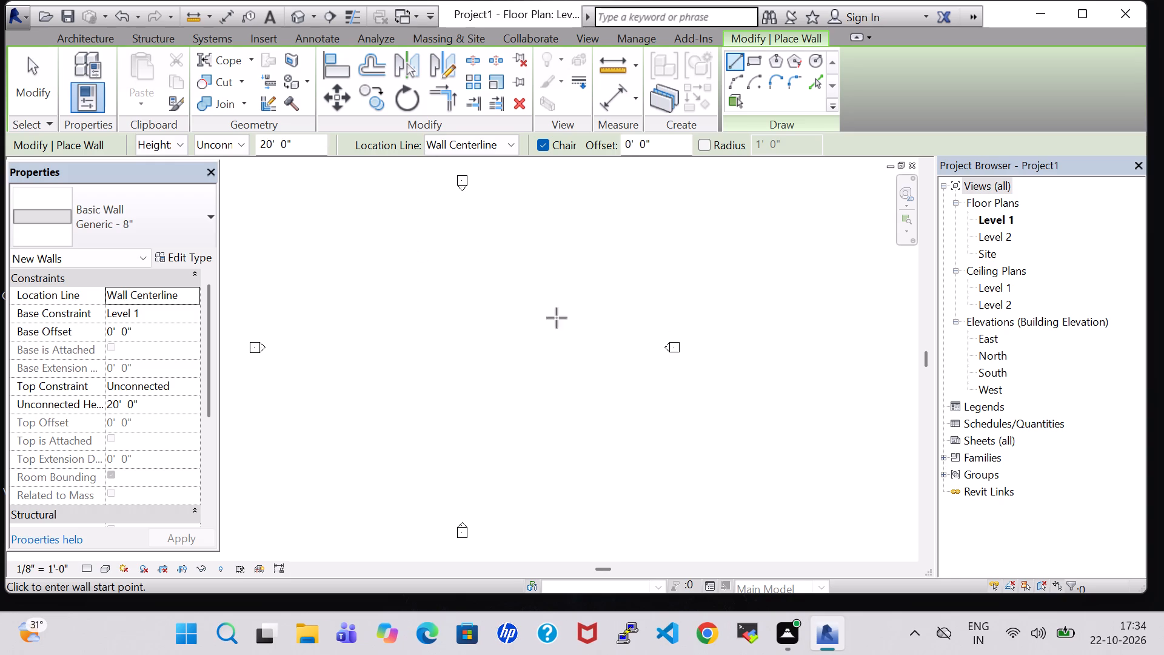
left_click(406, 267)
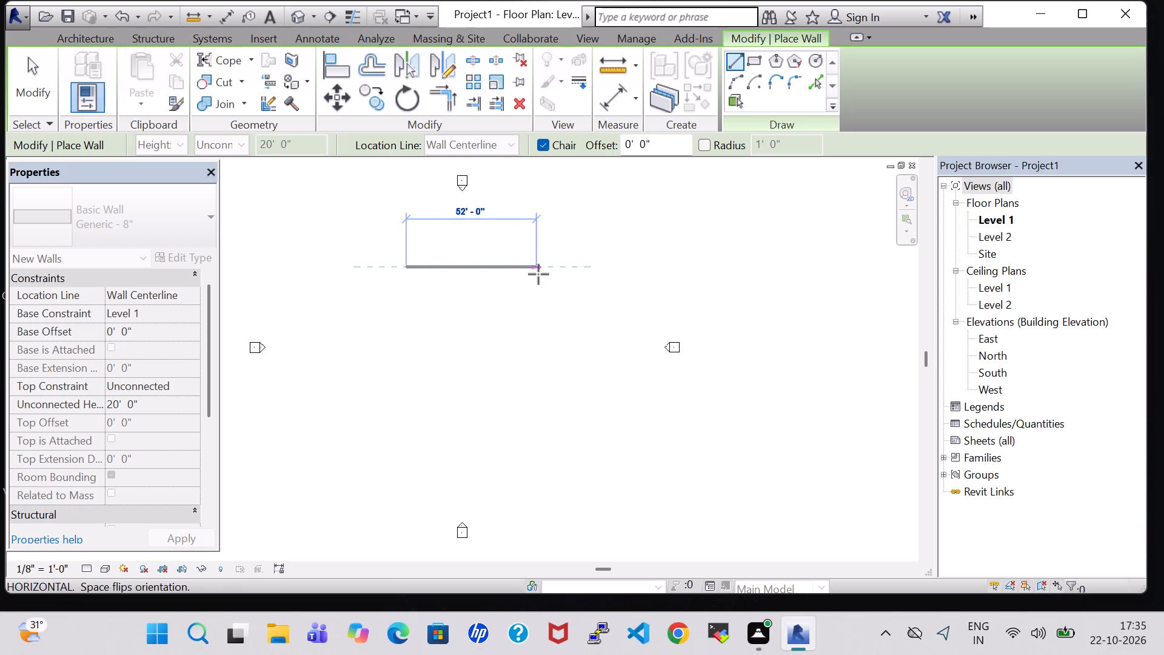
scroll(530, 274, "up", 3)
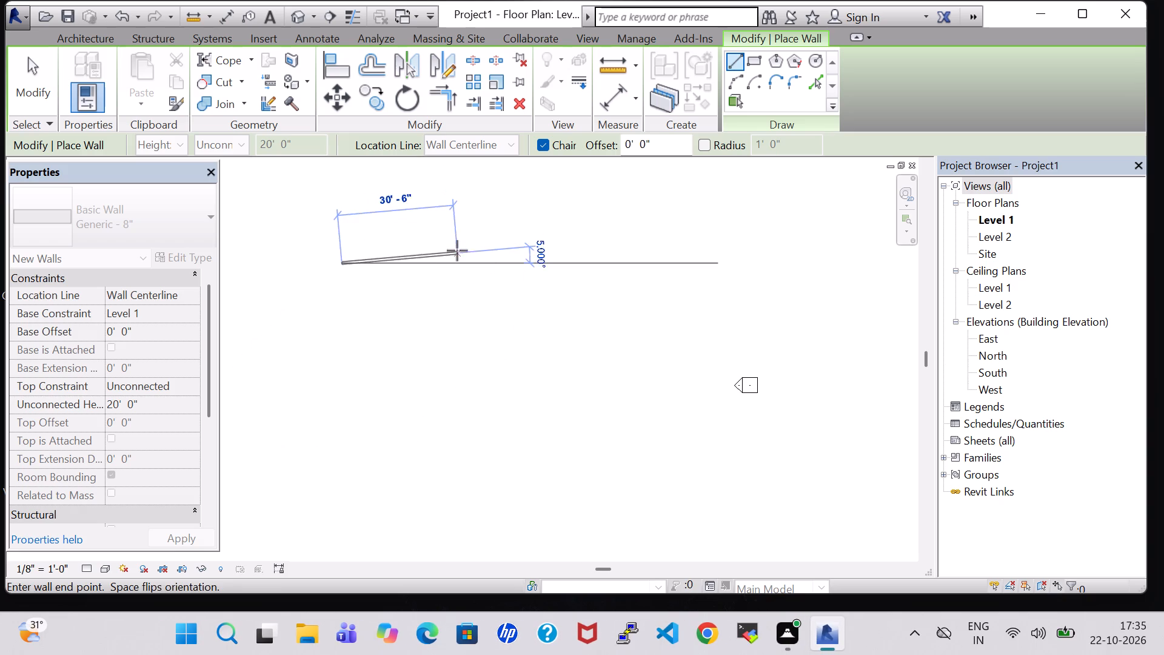
scroll(444, 258, "up", 3)
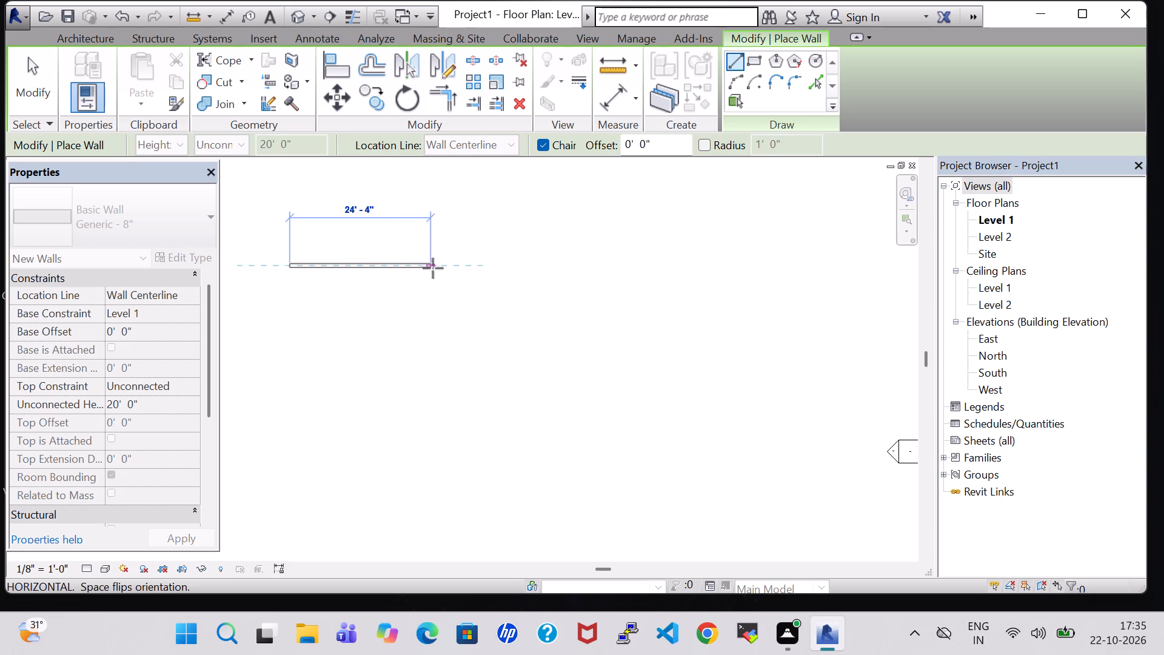
scroll(436, 268, "up", 1)
left_click(436, 268)
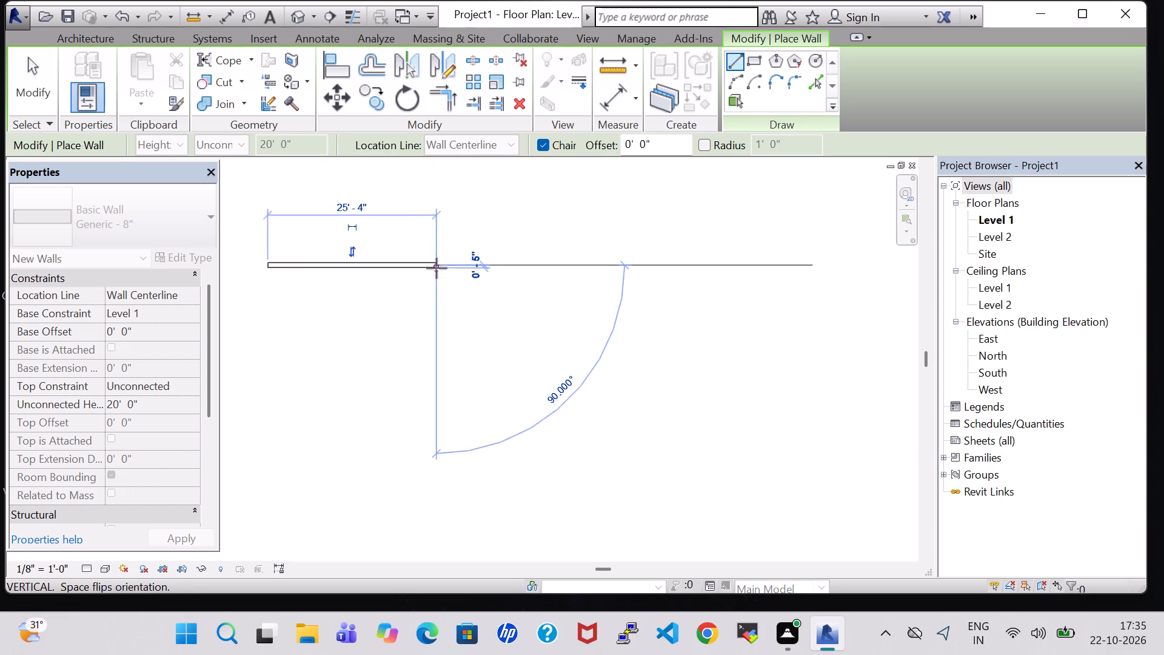
key("Escape")
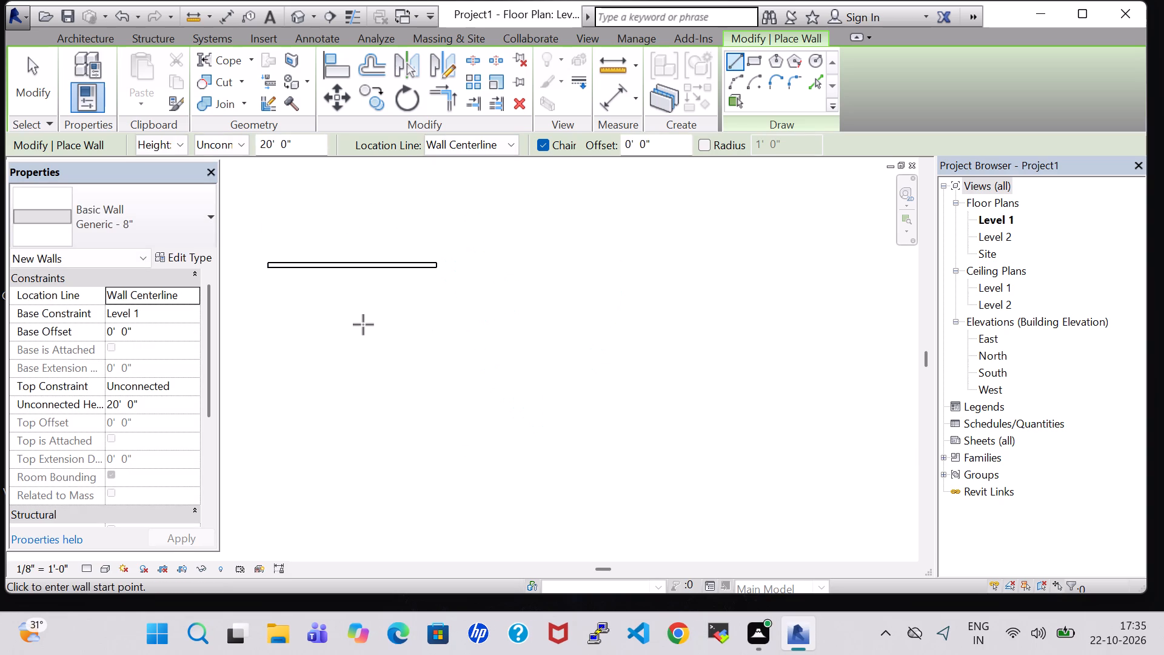
key("Escape")
Draw three more architectural walls closing a rectangle below the first wall, with long sides about 50'-2" and the bottom about 25'-4".
middle_click_drag(363, 324, 529, 324)
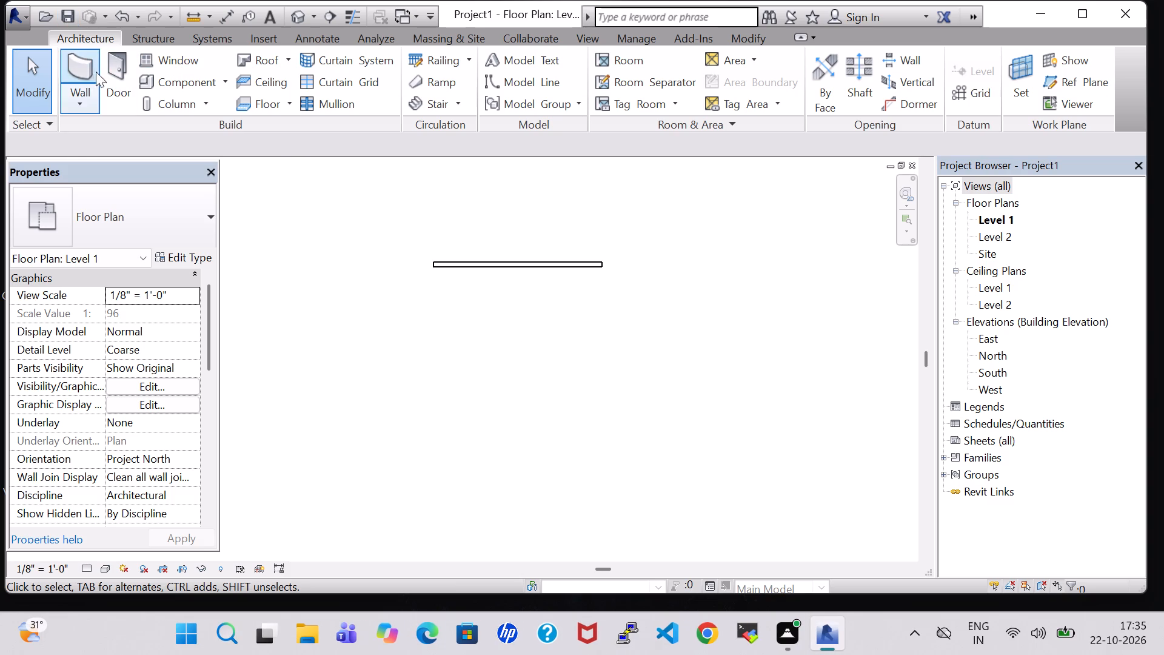
left_click(90, 96)
left_click(115, 129)
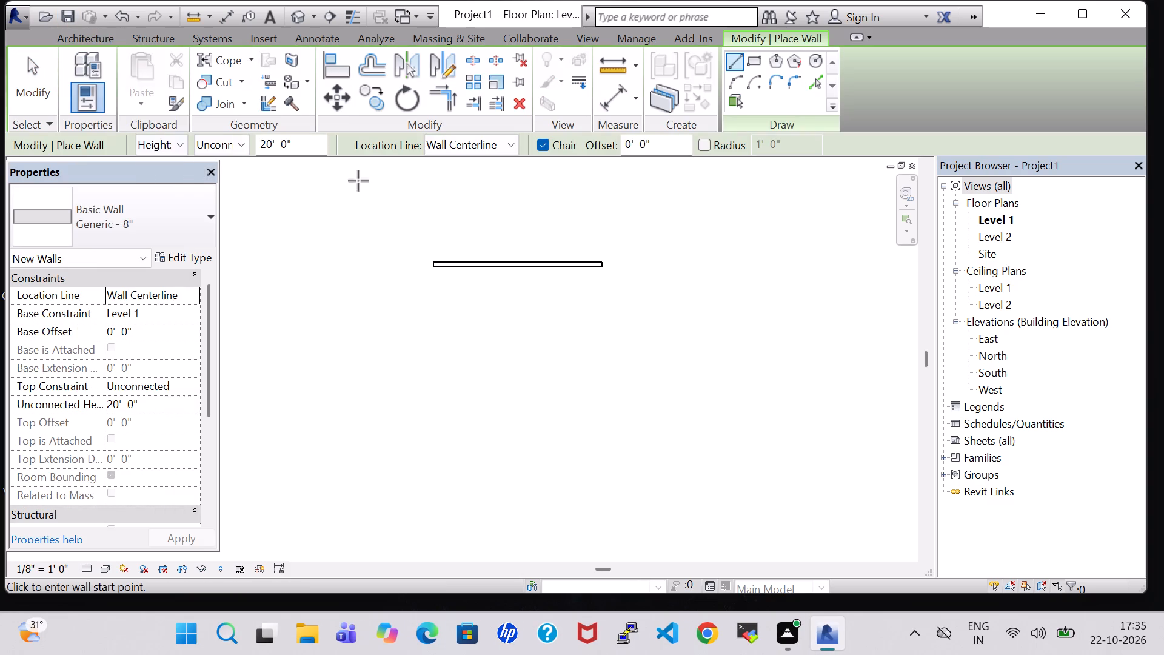
left_click(433, 264)
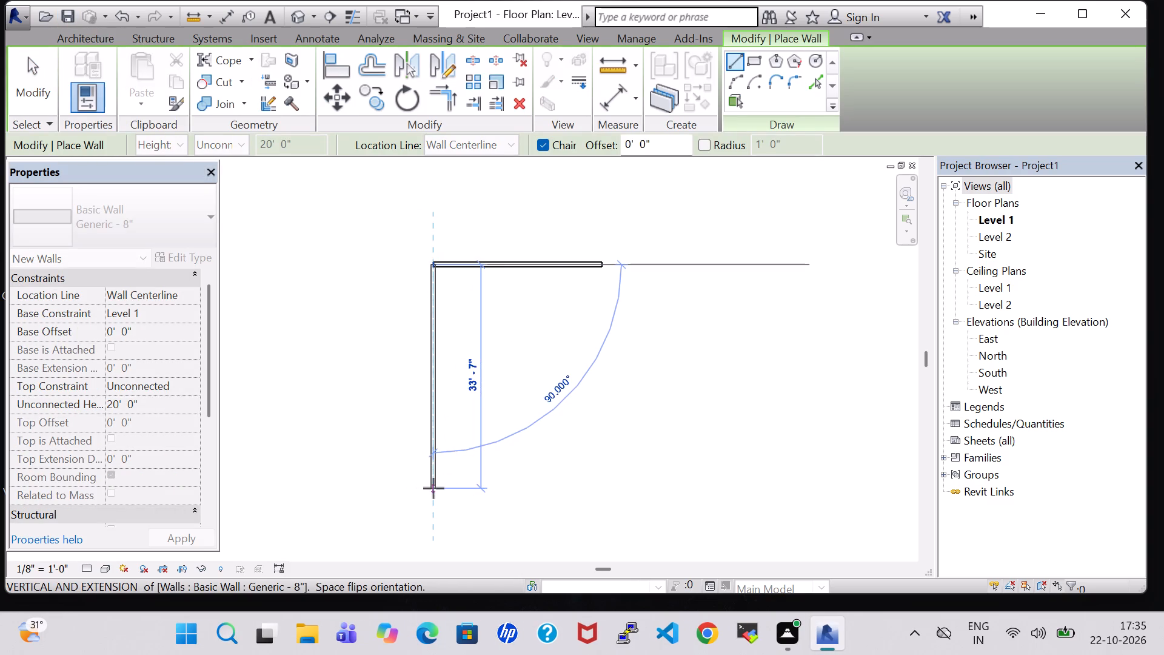
scroll(433, 489, "down", 1)
middle_click_drag(433, 489, 432, 405)
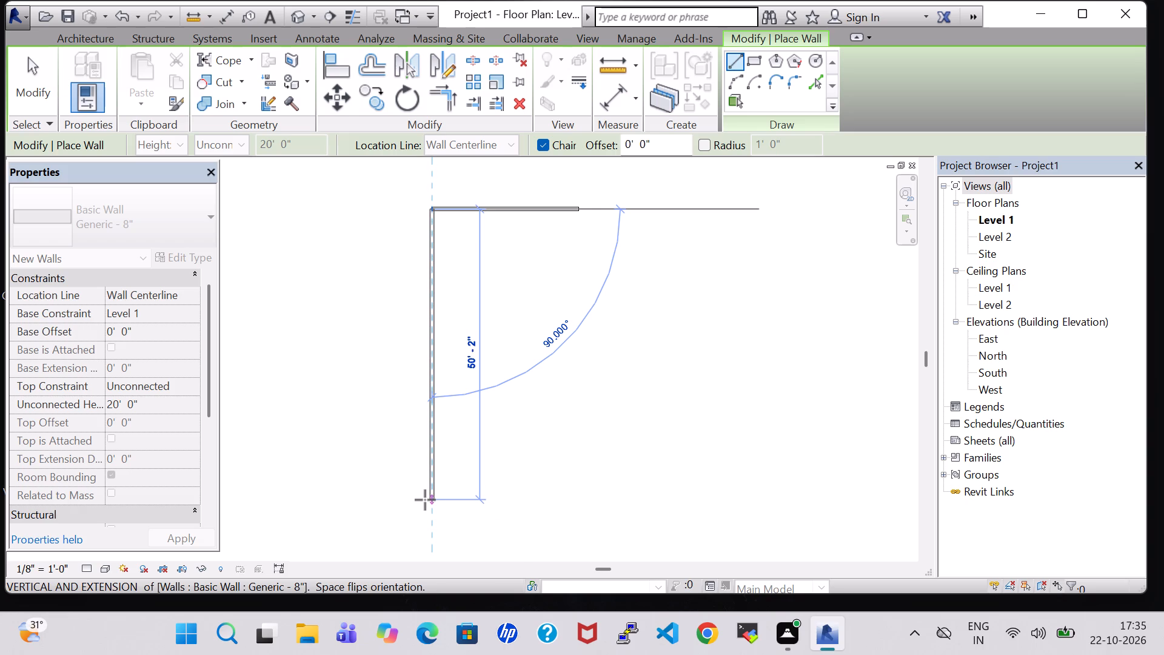
left_click(425, 500)
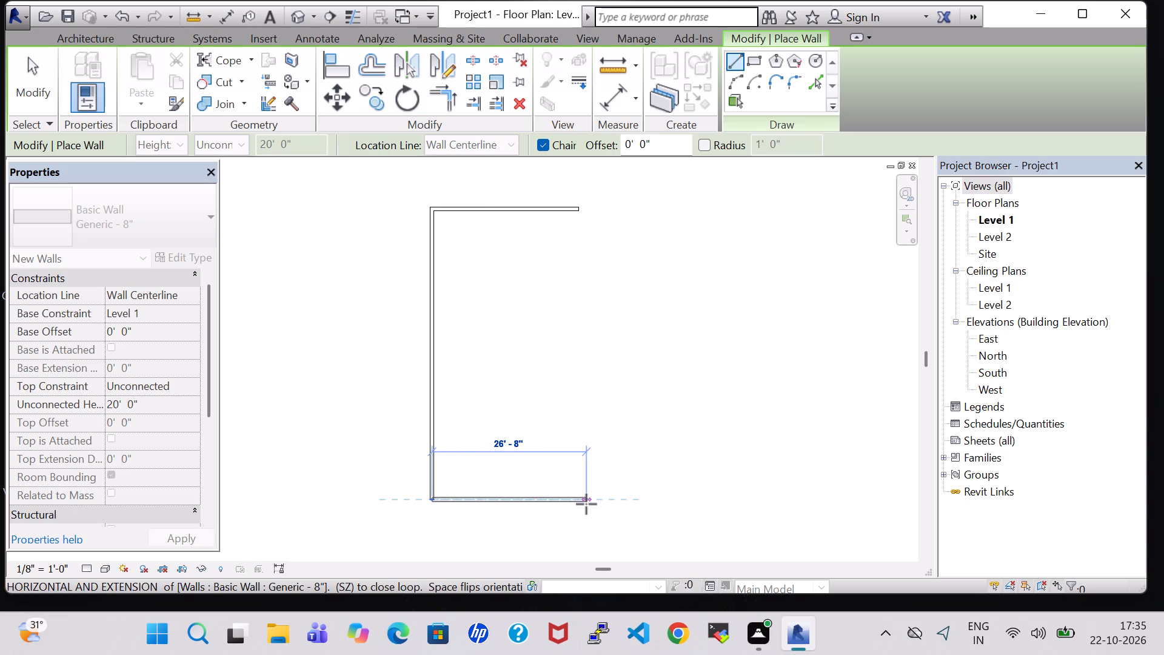
left_click(581, 504)
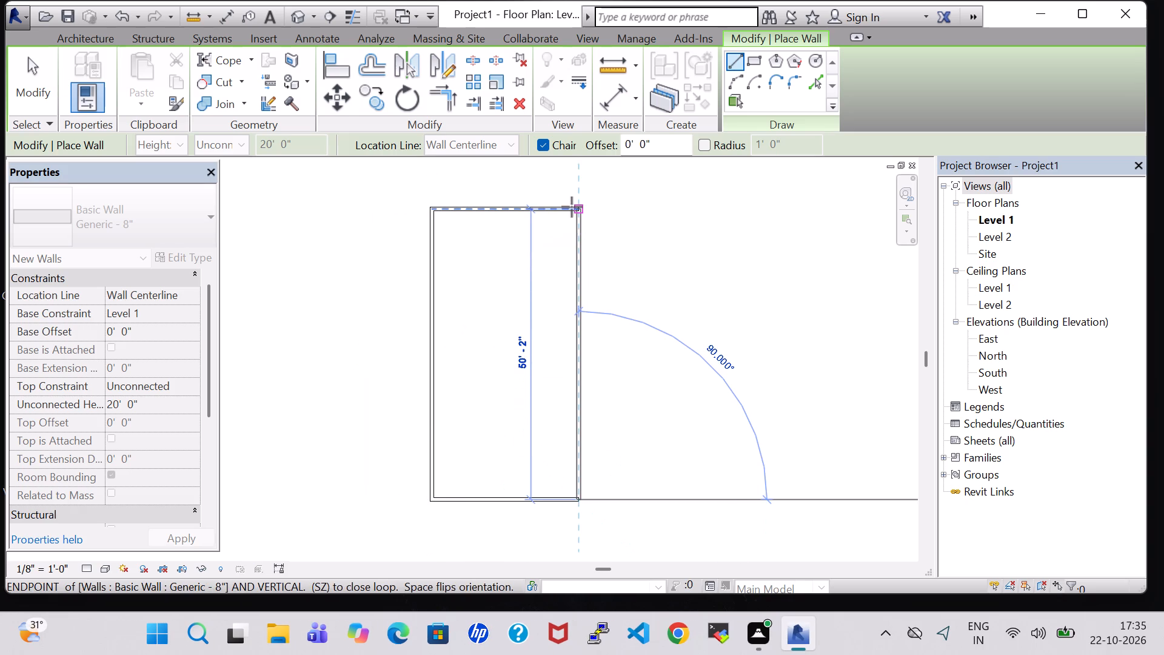
left_click(572, 207)
key("Escape")
key("Escape")
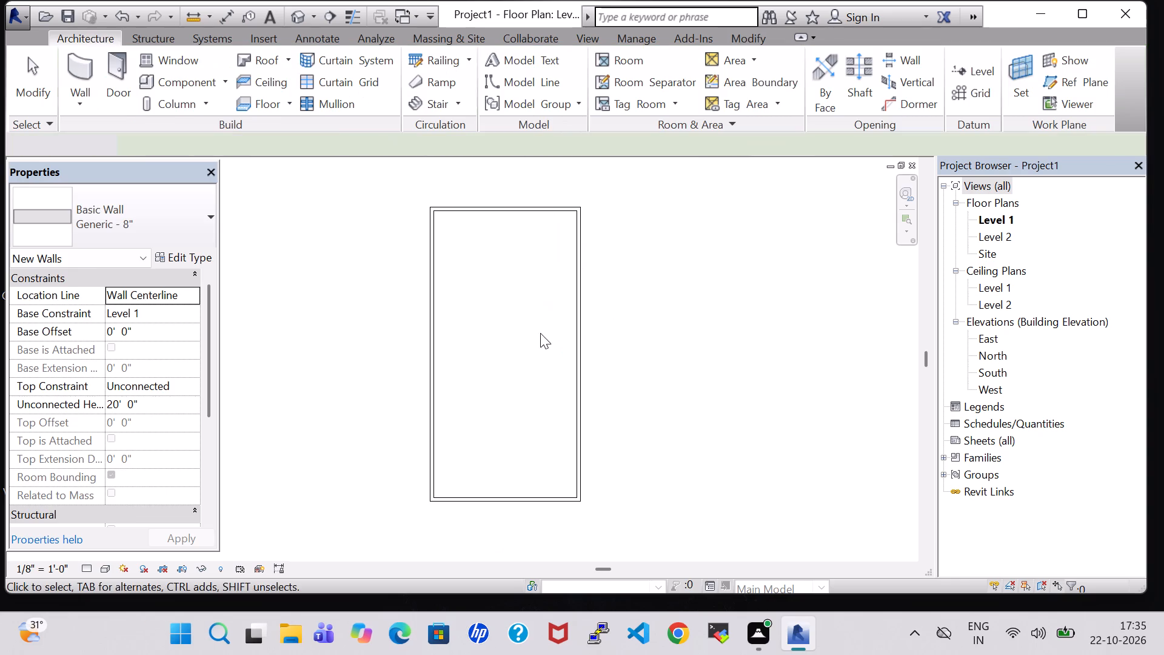
Set the unconnected height of the rectangle's top (north) wall to 10' 0".
middle_click_drag(469, 317, 492, 313)
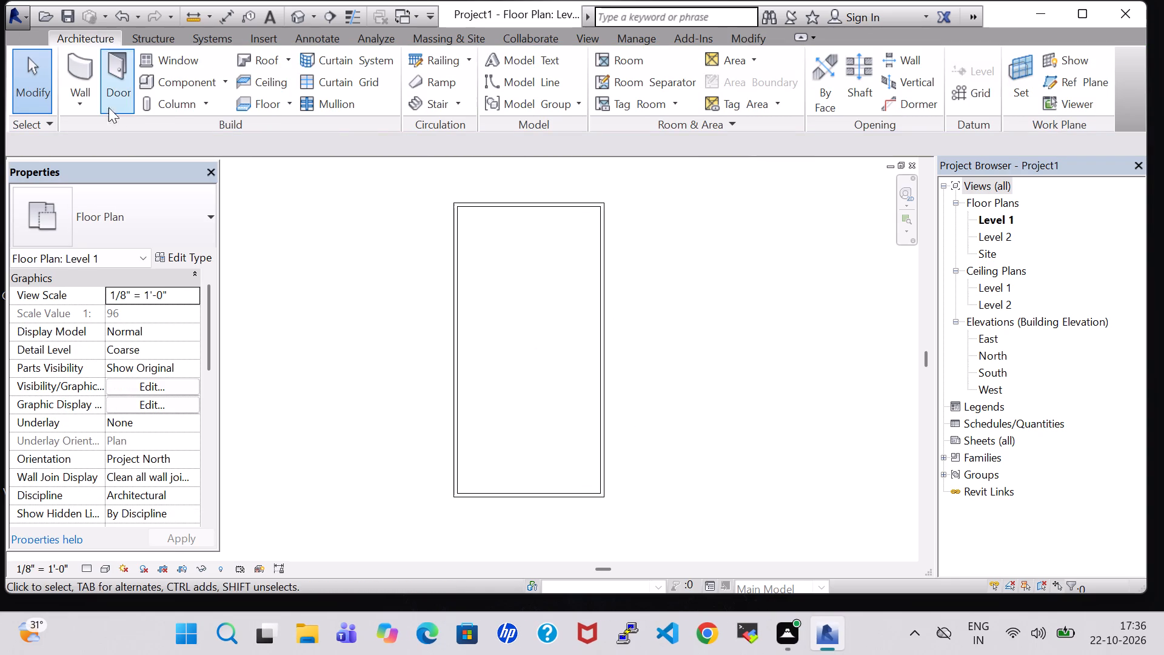
left_click(532, 213)
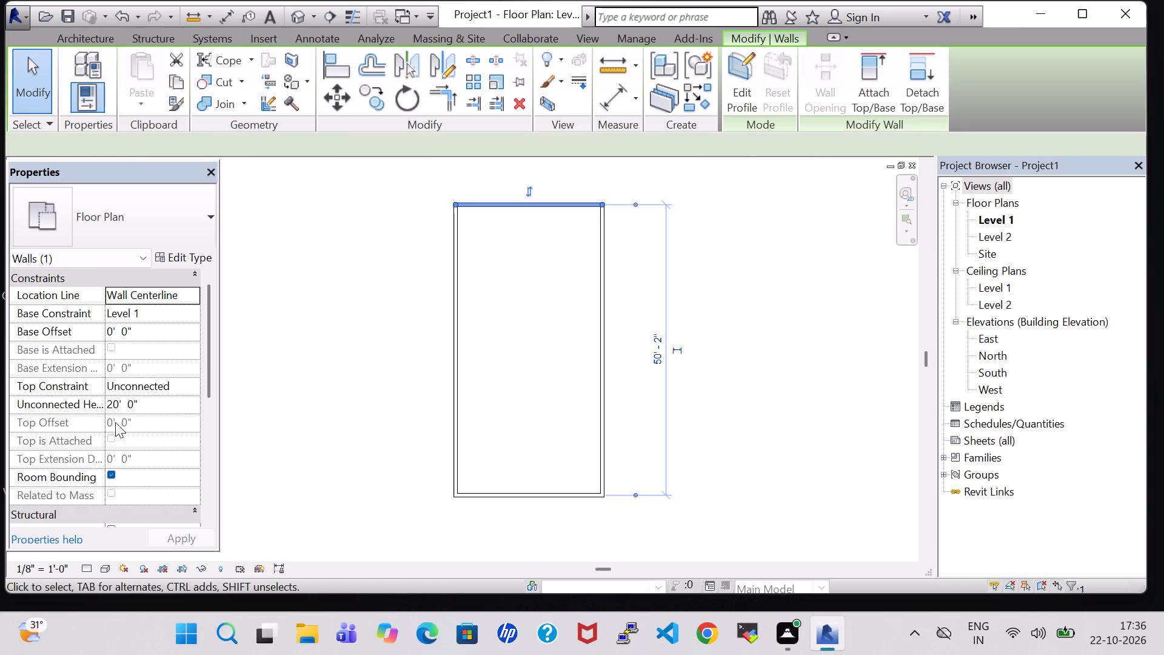
left_click(115, 402)
key("BackSpace")
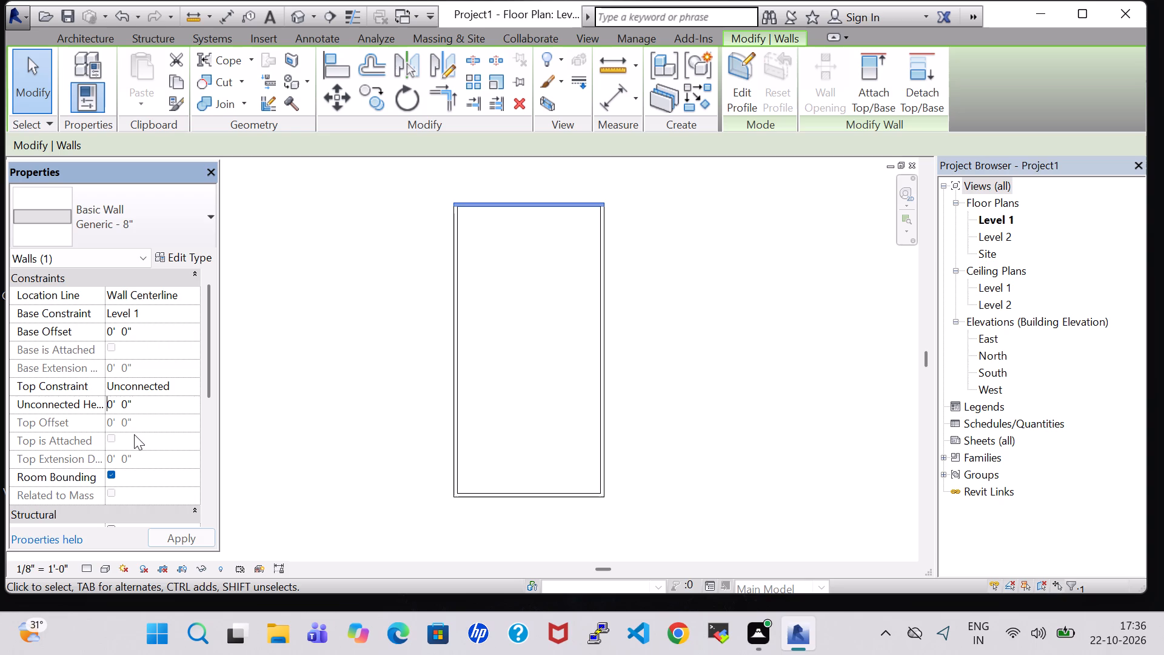
key("1")
key("Return")
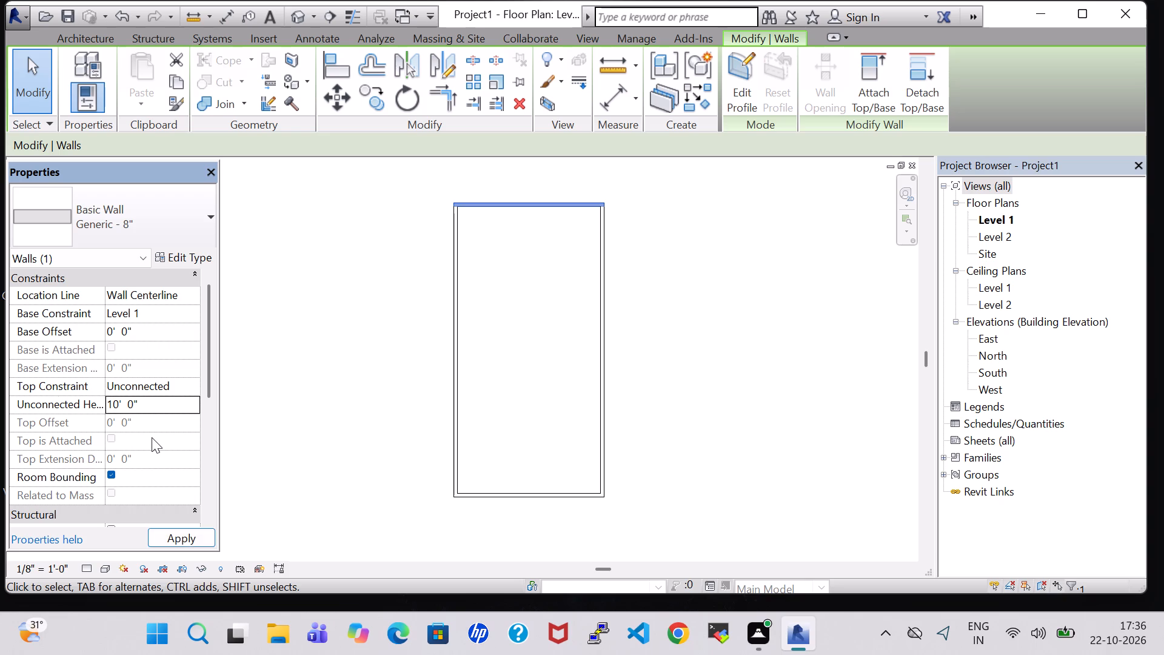
Set the unconnected height of the rectangle's long west wall to 10' 0".
left_click(455, 334)
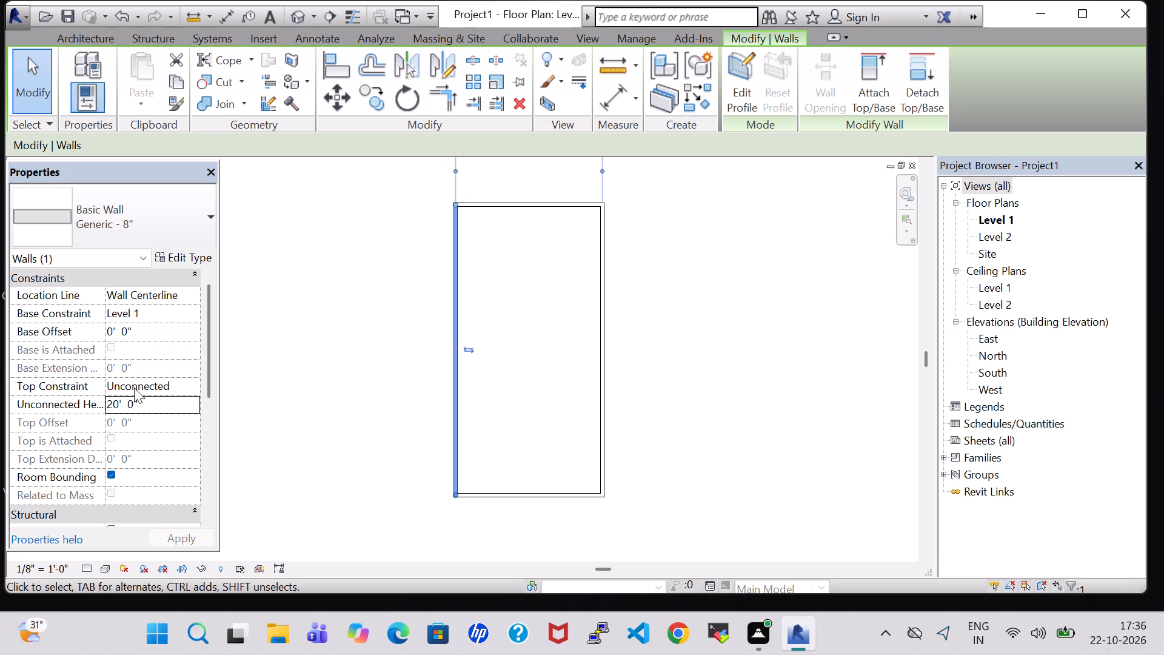
left_click(114, 409)
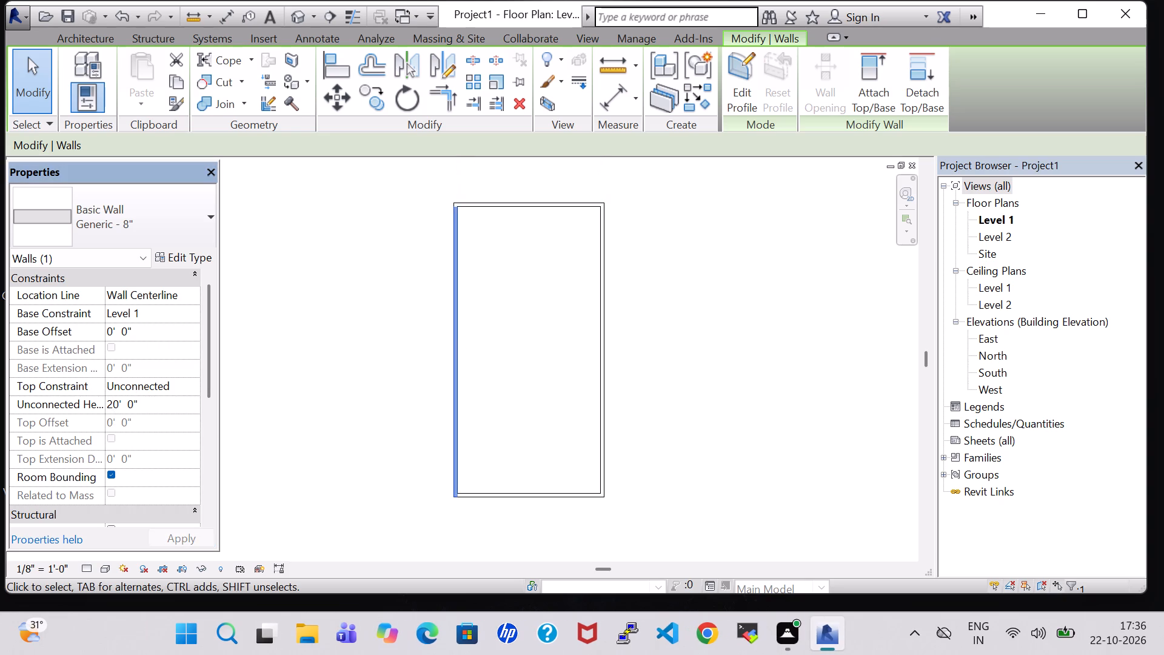
key("BackSpace")
key("1")
left_click(624, 356)
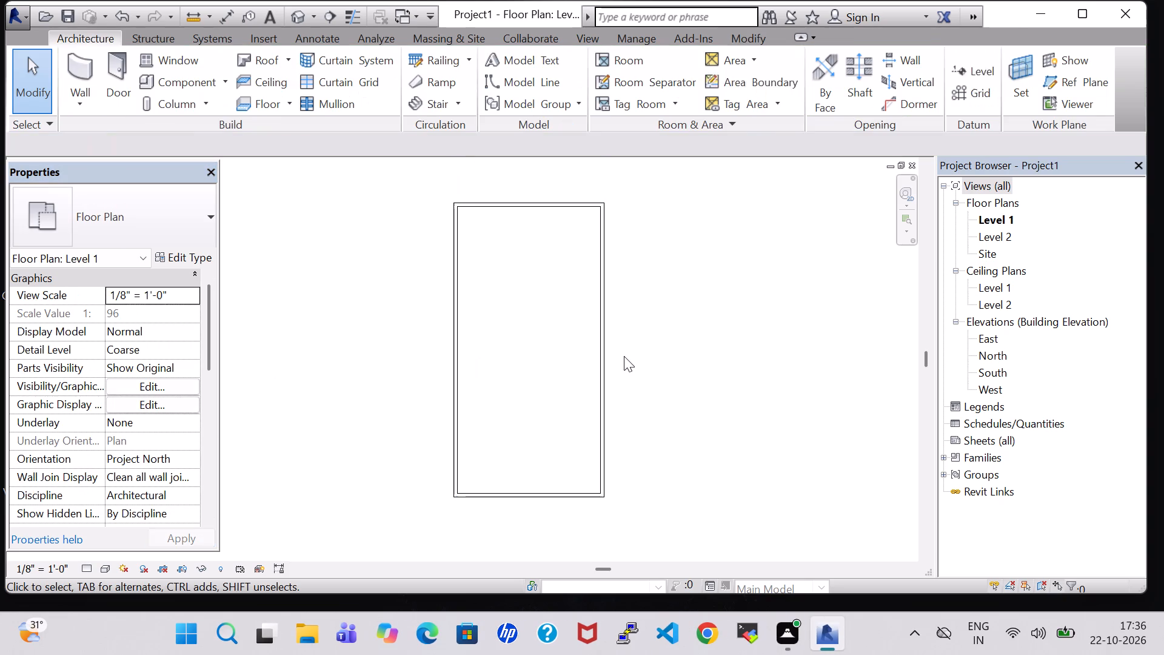
Set the unconnected height of the rectangle's long east wall to 10' 0".
left_click(609, 356)
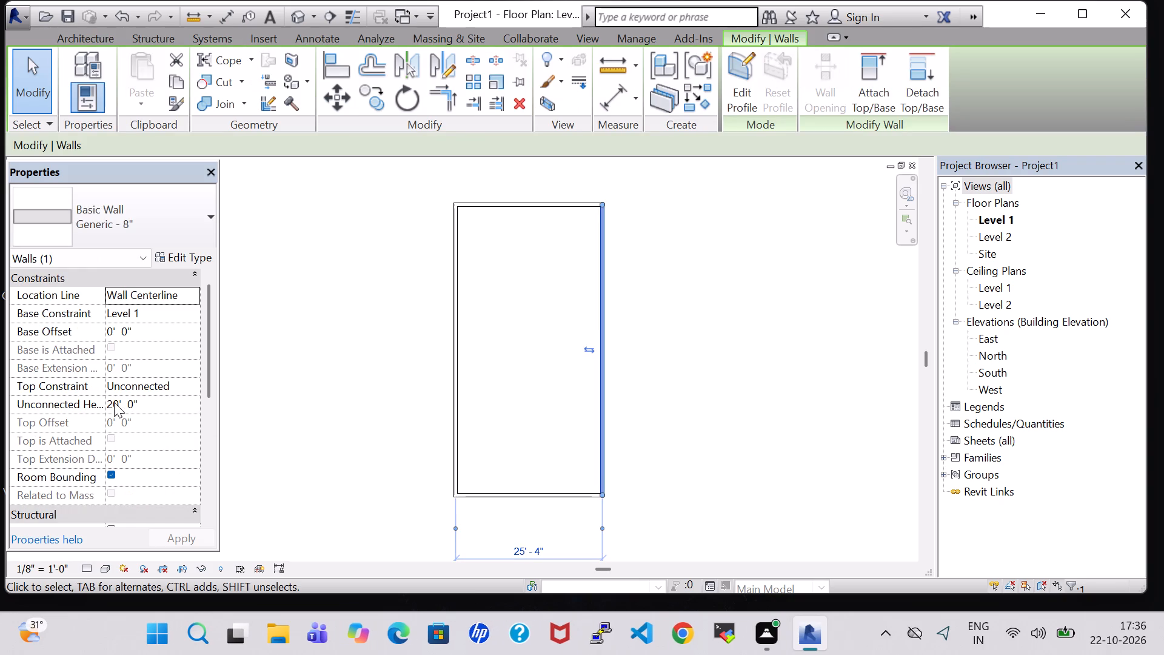
left_click(114, 402)
key("BackSpace")
key("1")
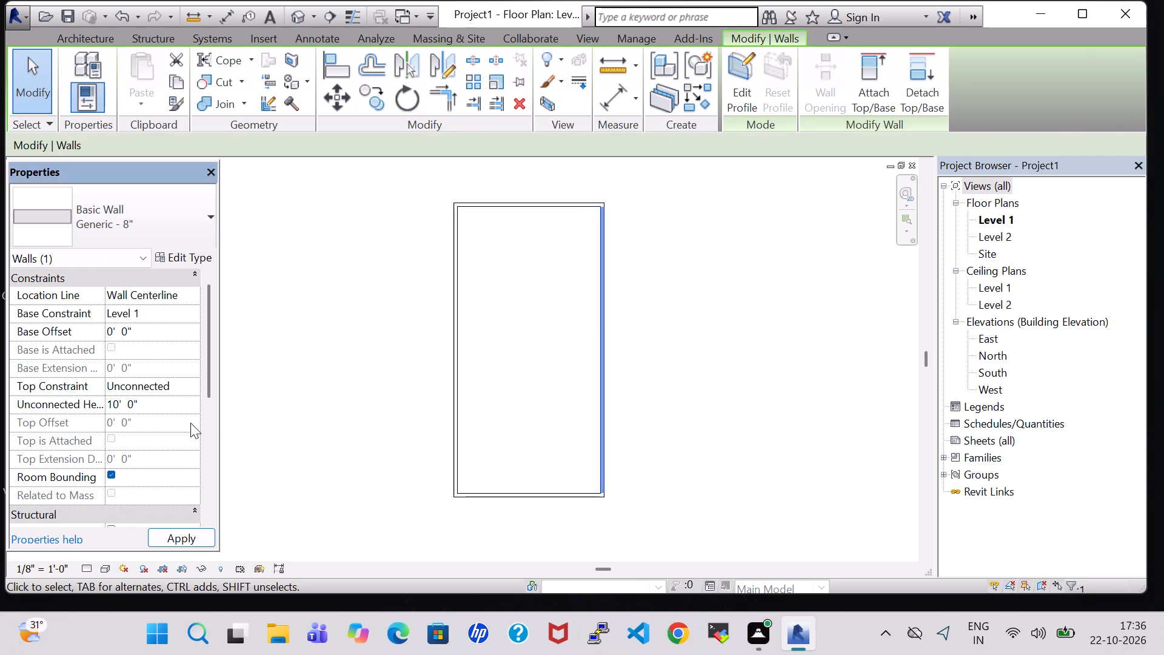
left_click(764, 419)
Set the unconnected height of the rectangle's bottom (south) wall to 10' 0" and clear the selection.
left_click(527, 494)
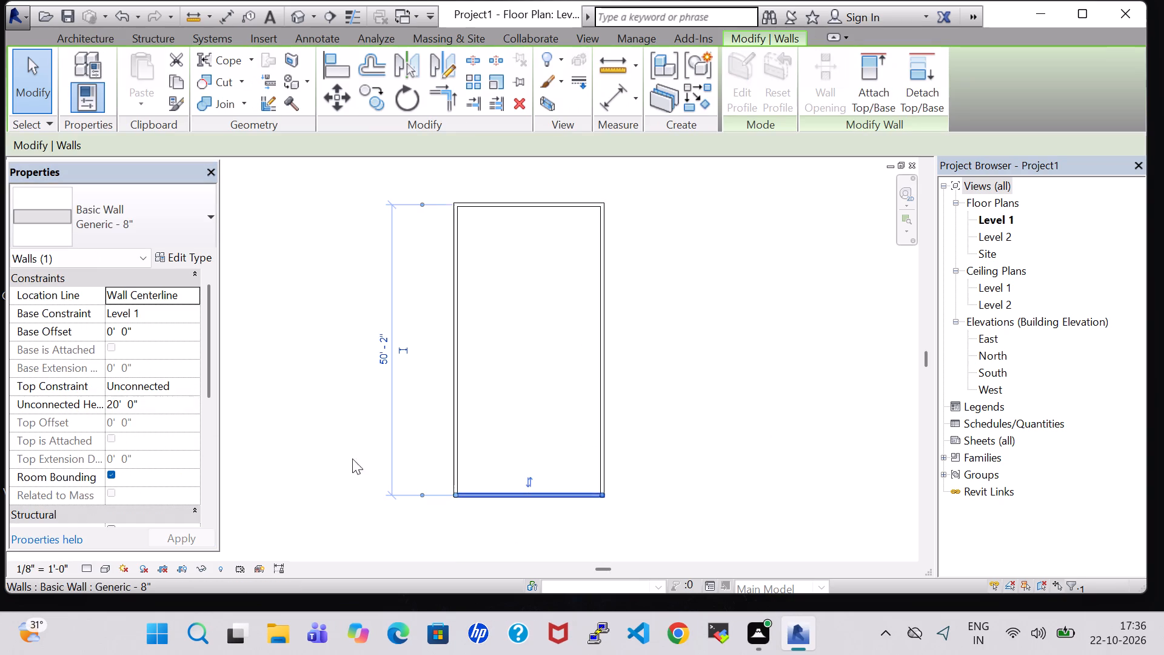
left_click(115, 406)
key("BackSpace")
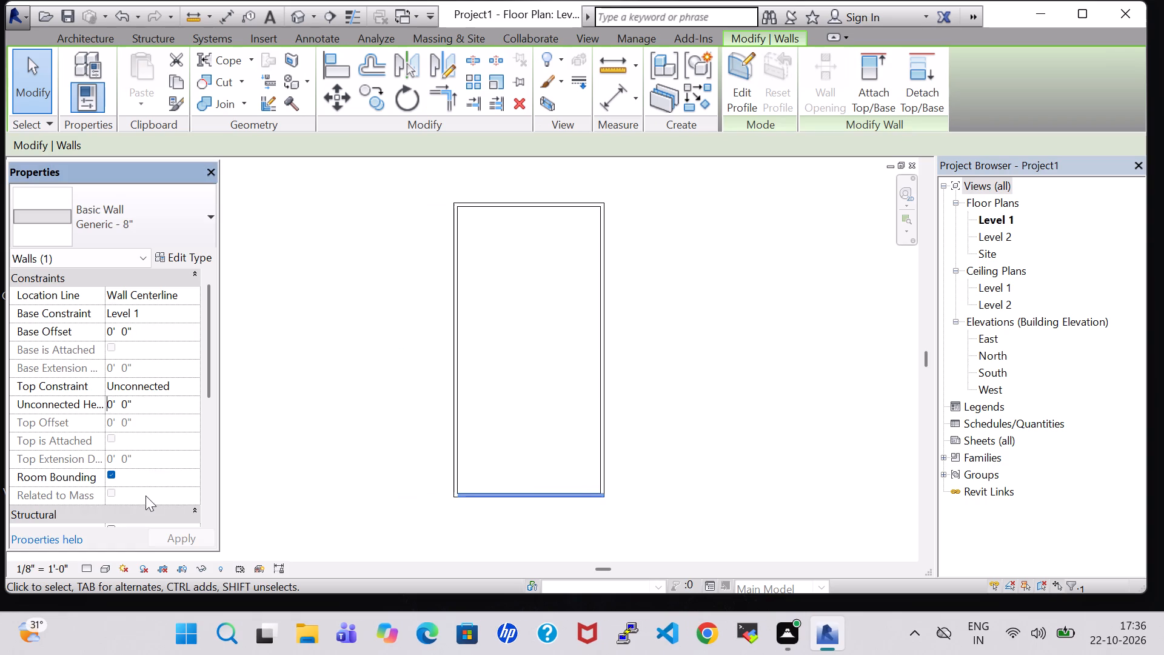
key("1")
key("Return")
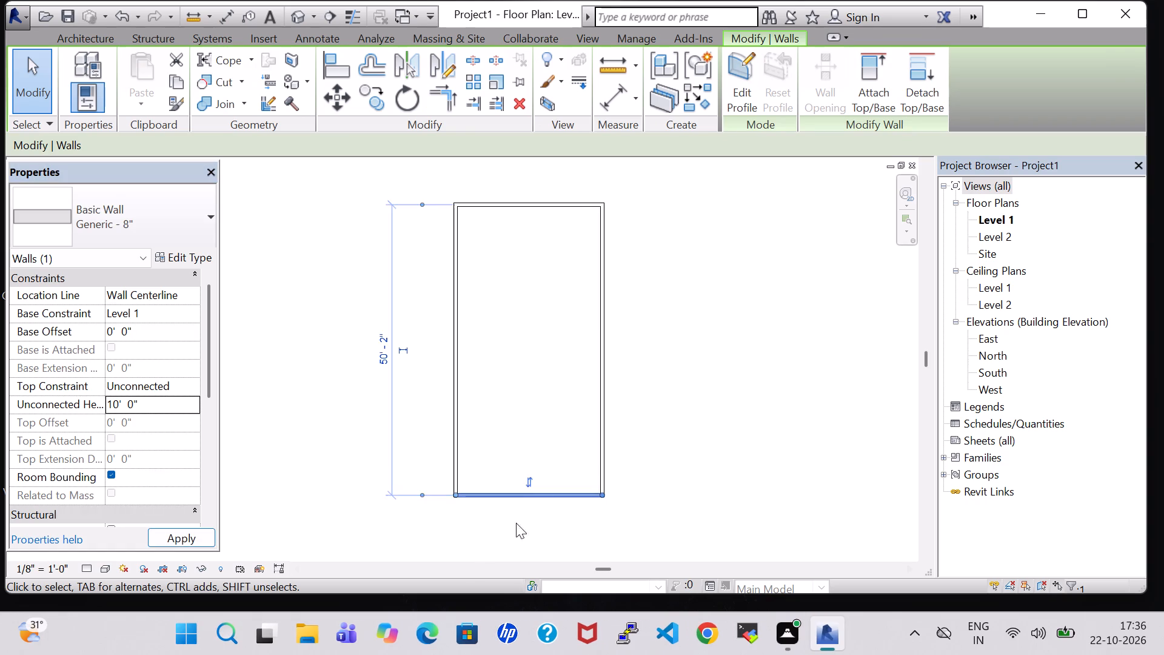
left_click(758, 383)
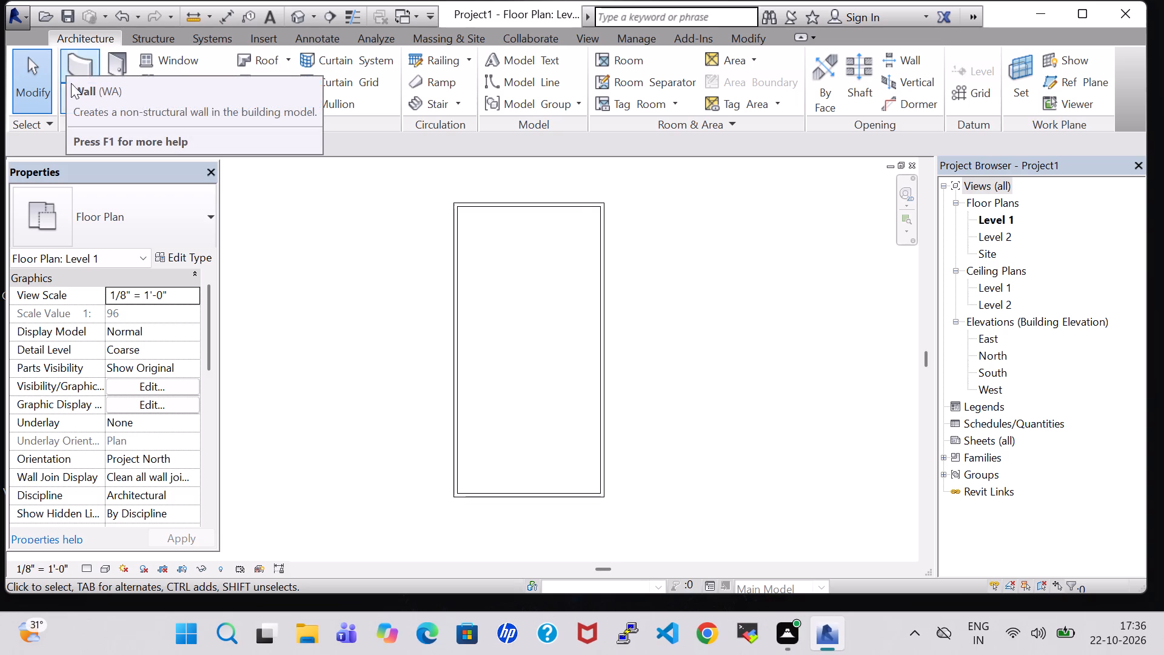
left_click(807, 301)
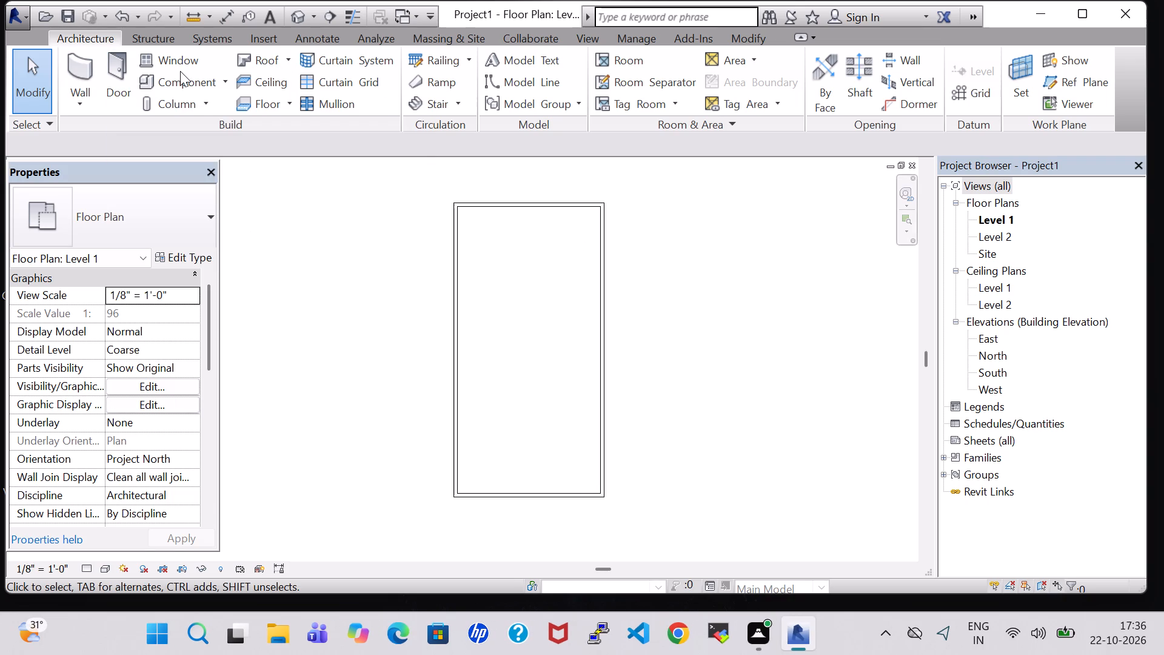
Draw an architectural wall about 25'-4" long straight across the building, from east to west wall, about 5'-1" south of the north wall.
left_click(87, 87)
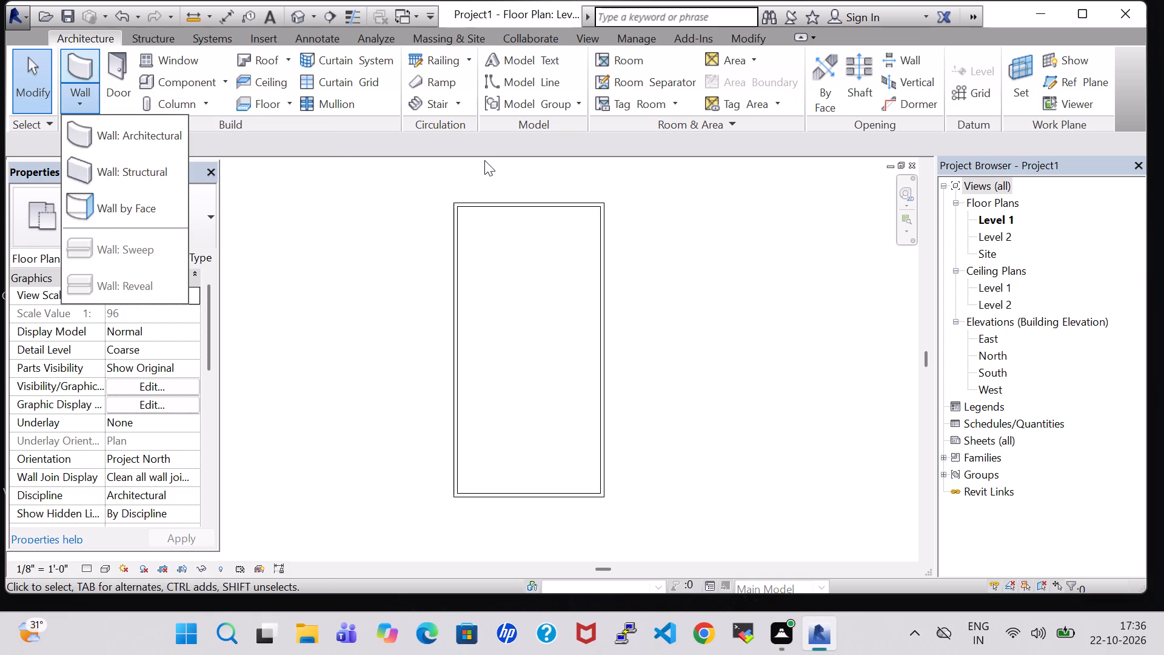
left_click(122, 124)
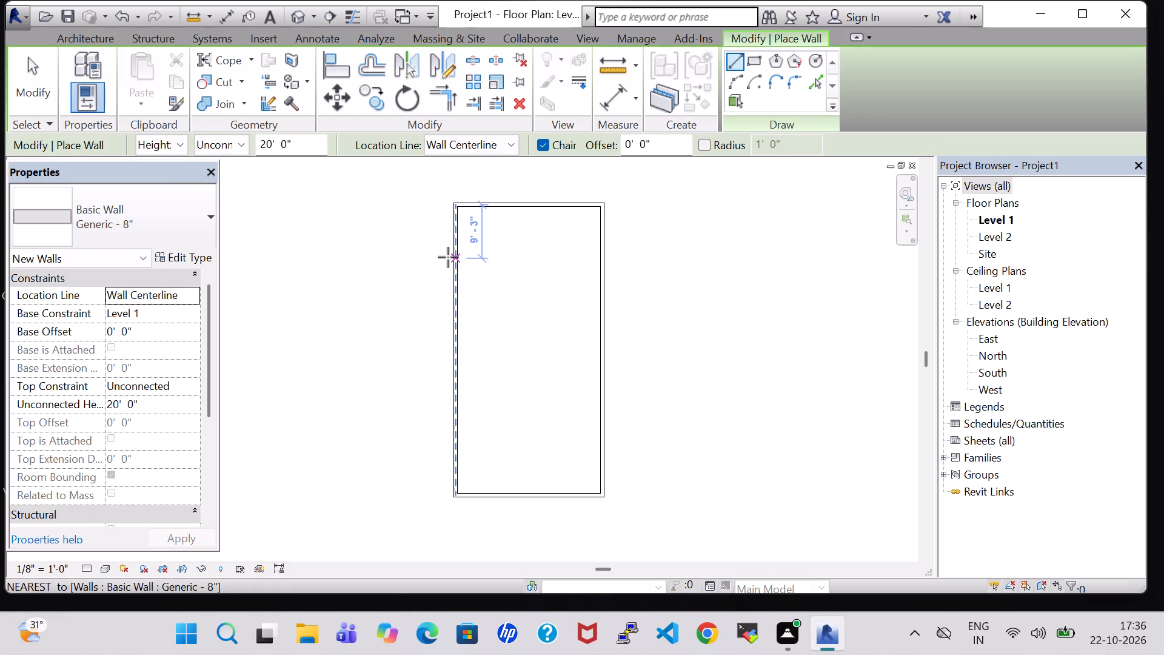
scroll(618, 262, "up", 4)
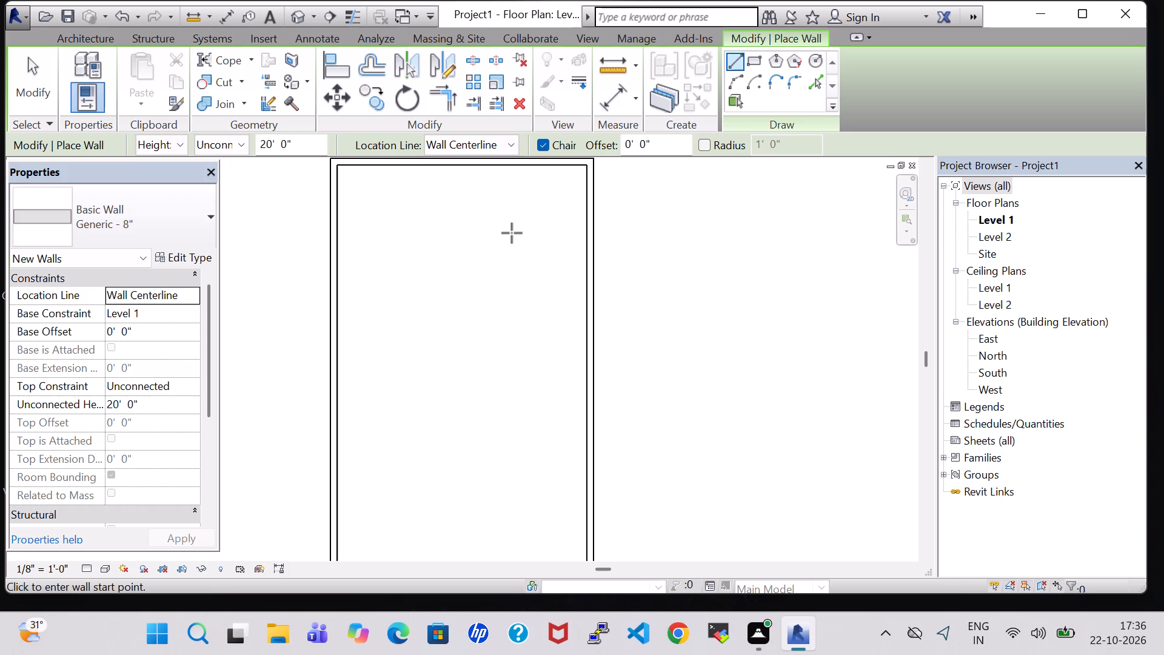
middle_click_drag(495, 239, 533, 371)
middle_click(533, 371)
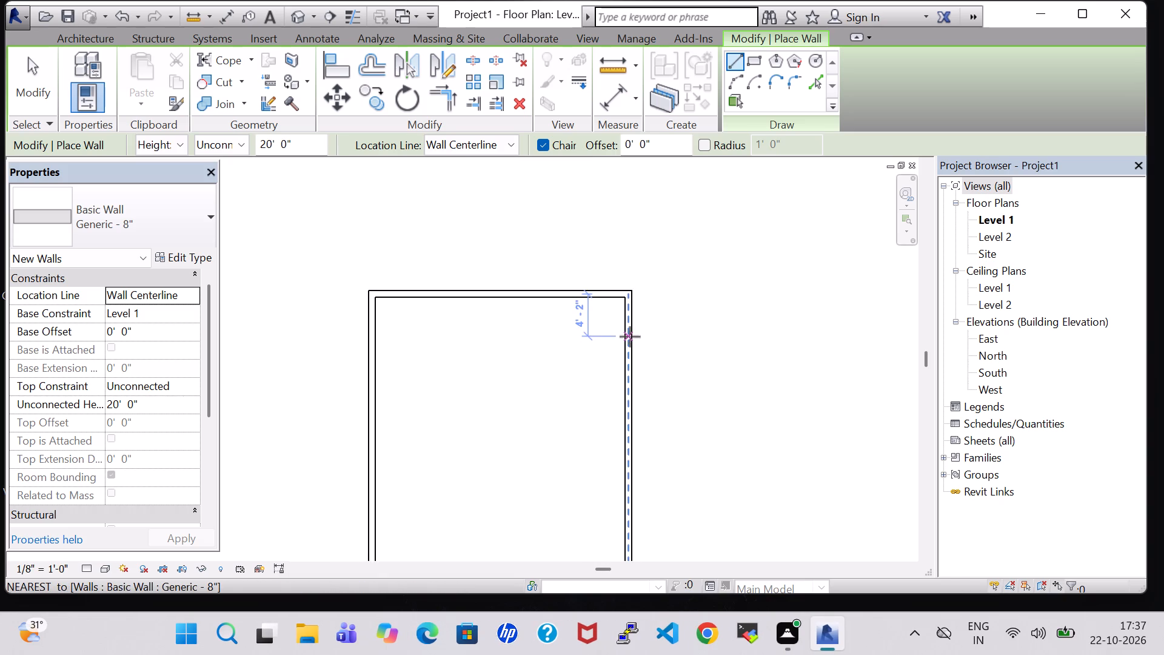
left_click(630, 346)
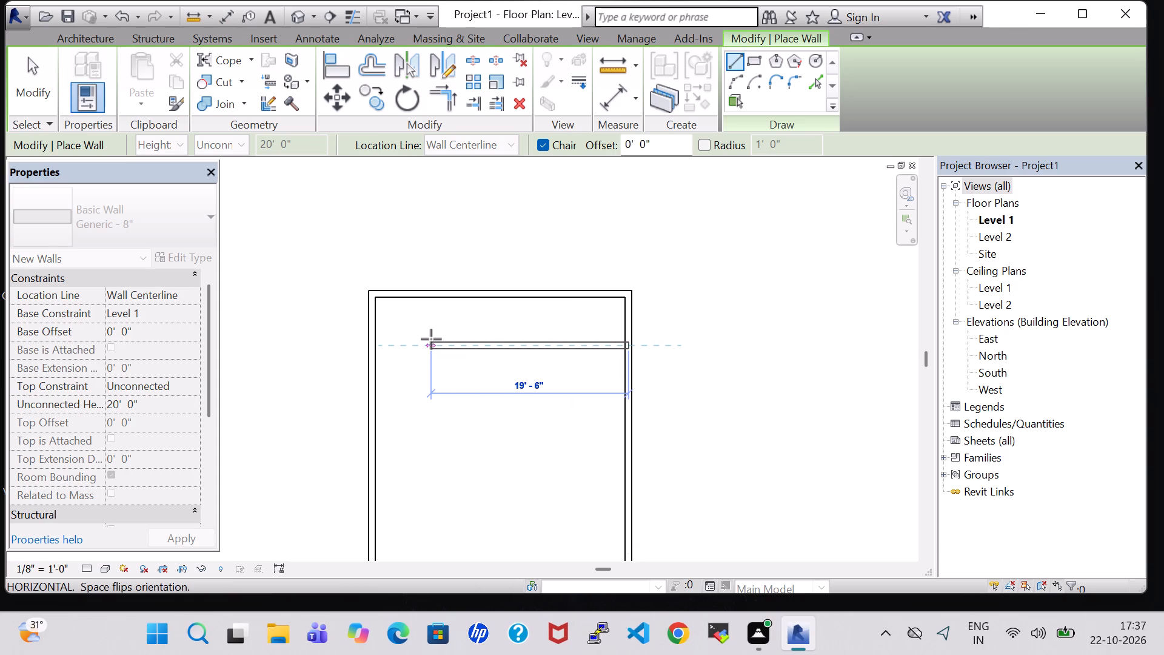
left_click(370, 342)
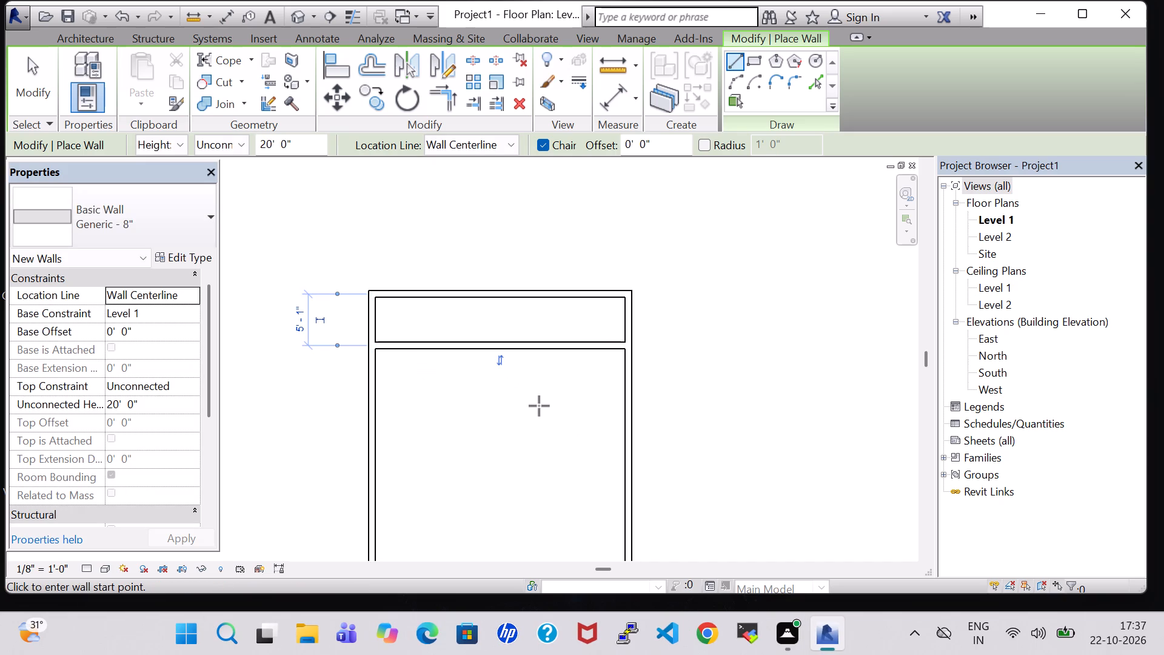
key("Escape")
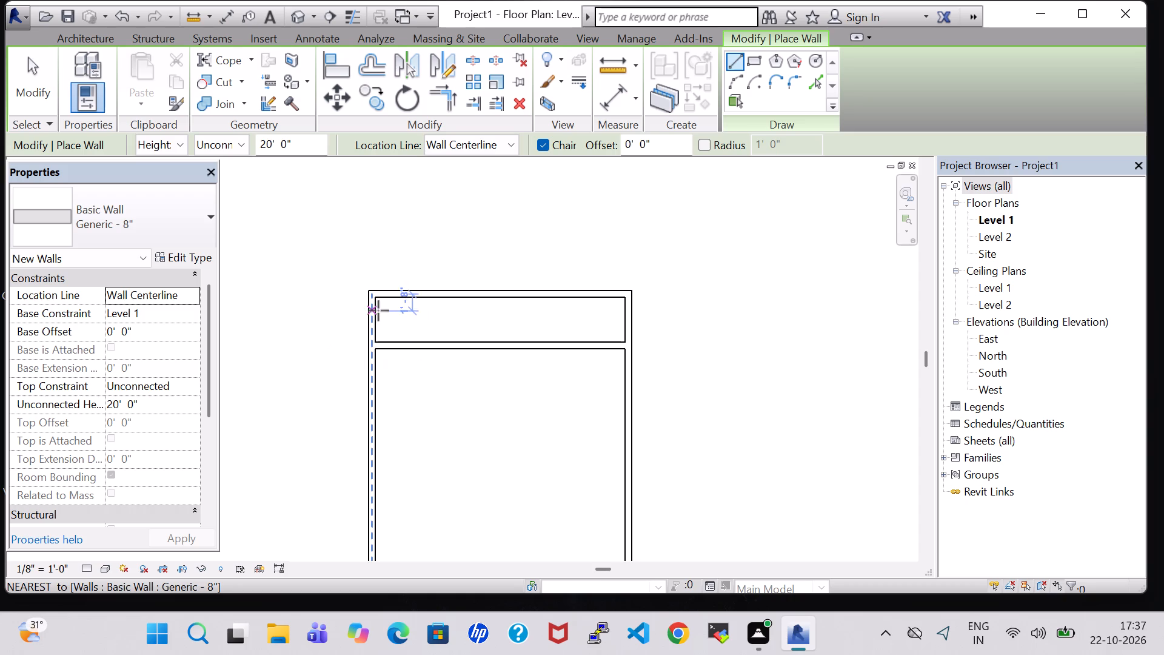
Draw an L-shaped partition from the west wall just south of the cross partition, about 13'-8" east and up to the north wall.
left_click(377, 361)
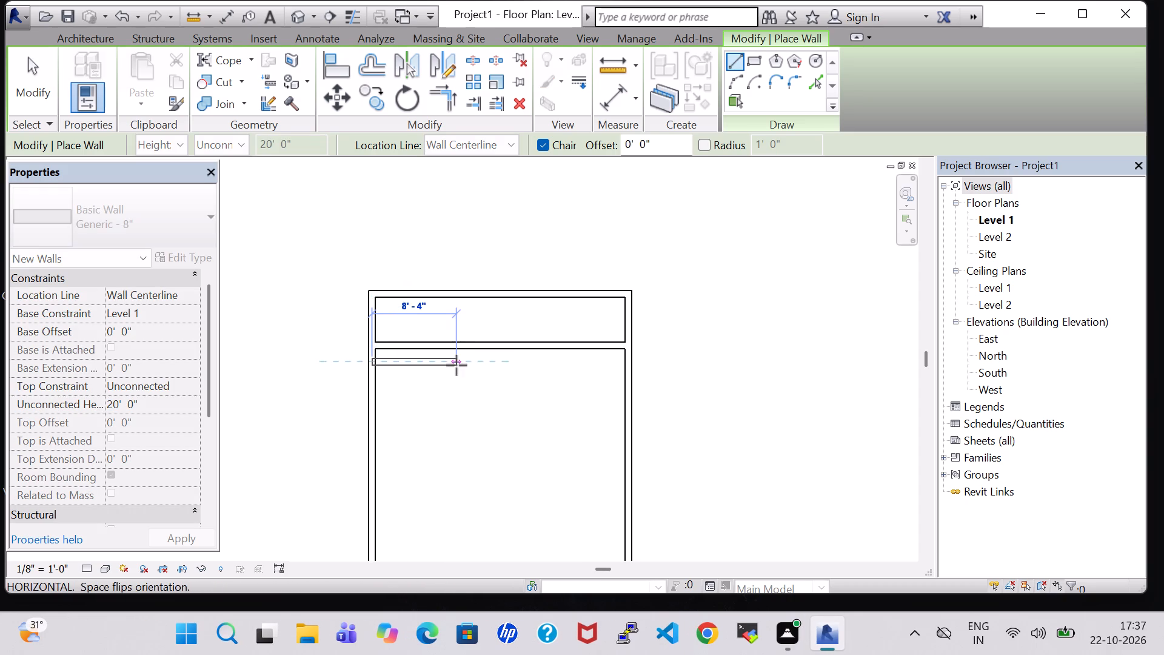
left_click(510, 364)
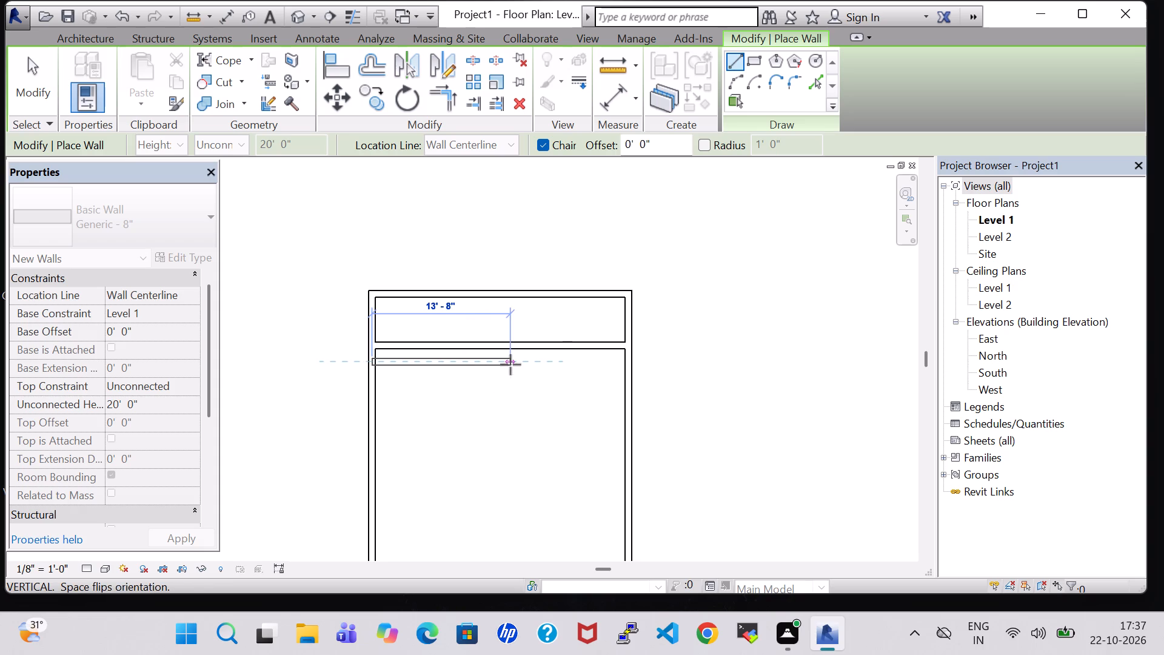
left_click(504, 300)
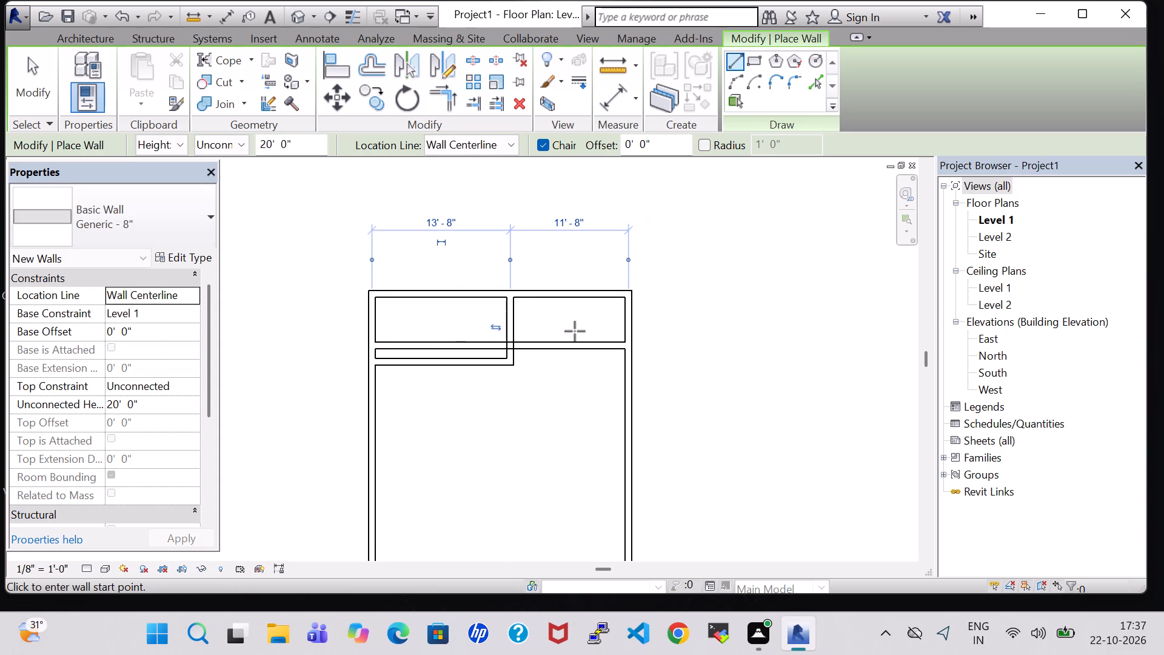
key("Escape")
key("Escape")
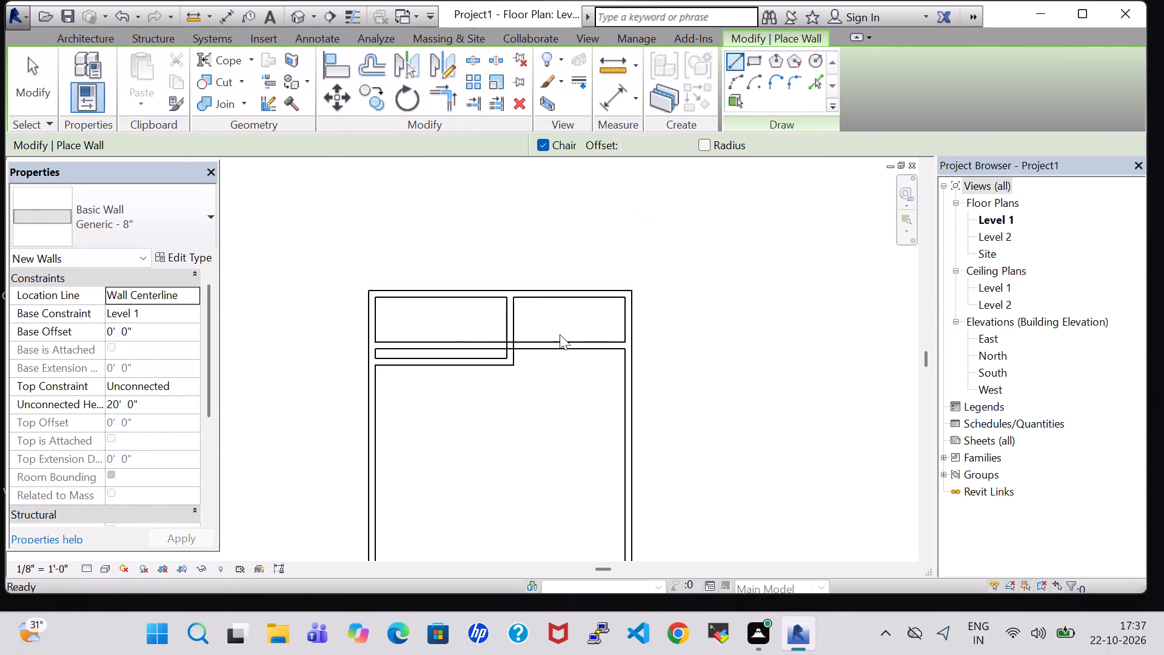
Split the horizontal cross partition just inside the west exterior wall.
left_click(757, 42)
scroll(392, 346, "up", 2)
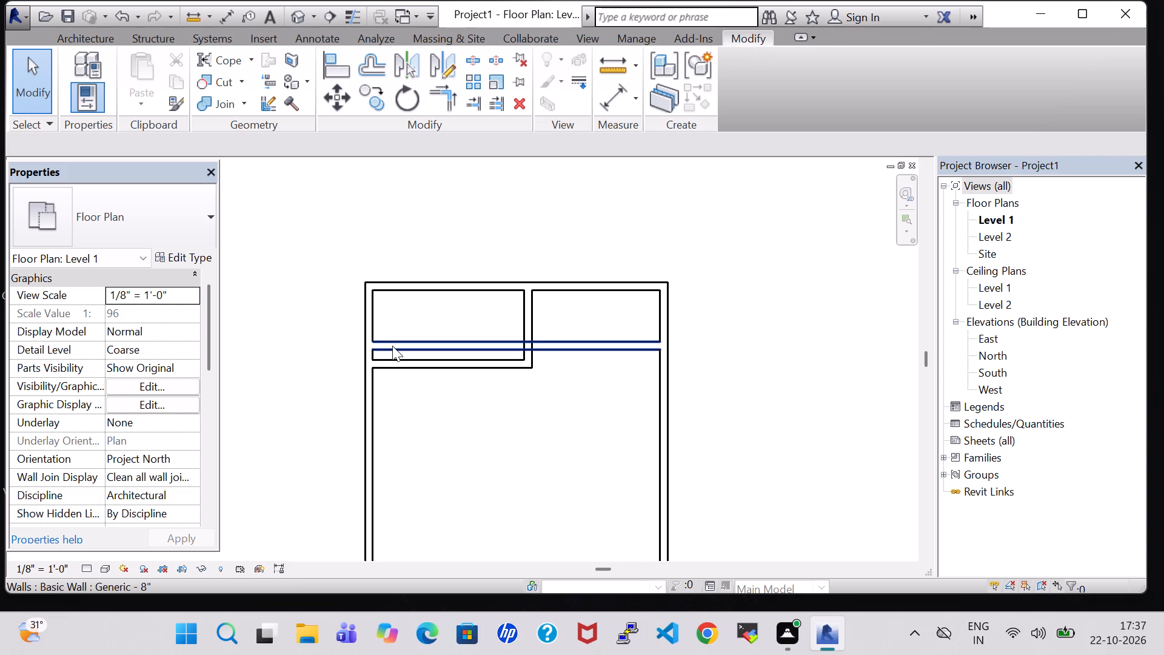
left_click(98, 36)
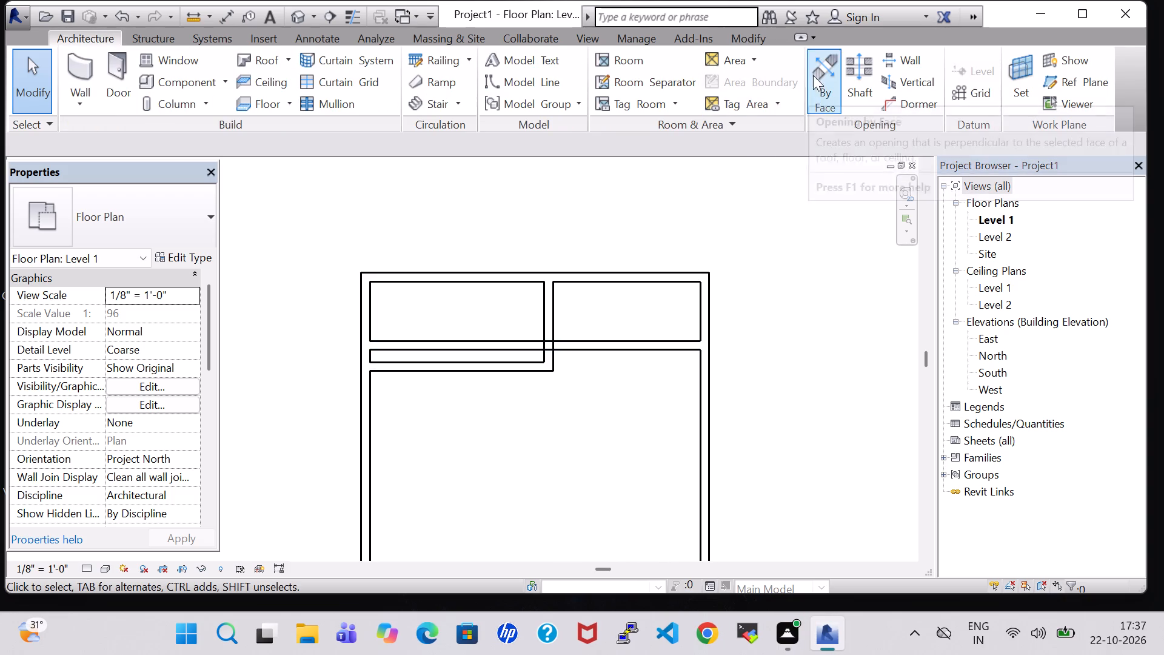
left_click(739, 43)
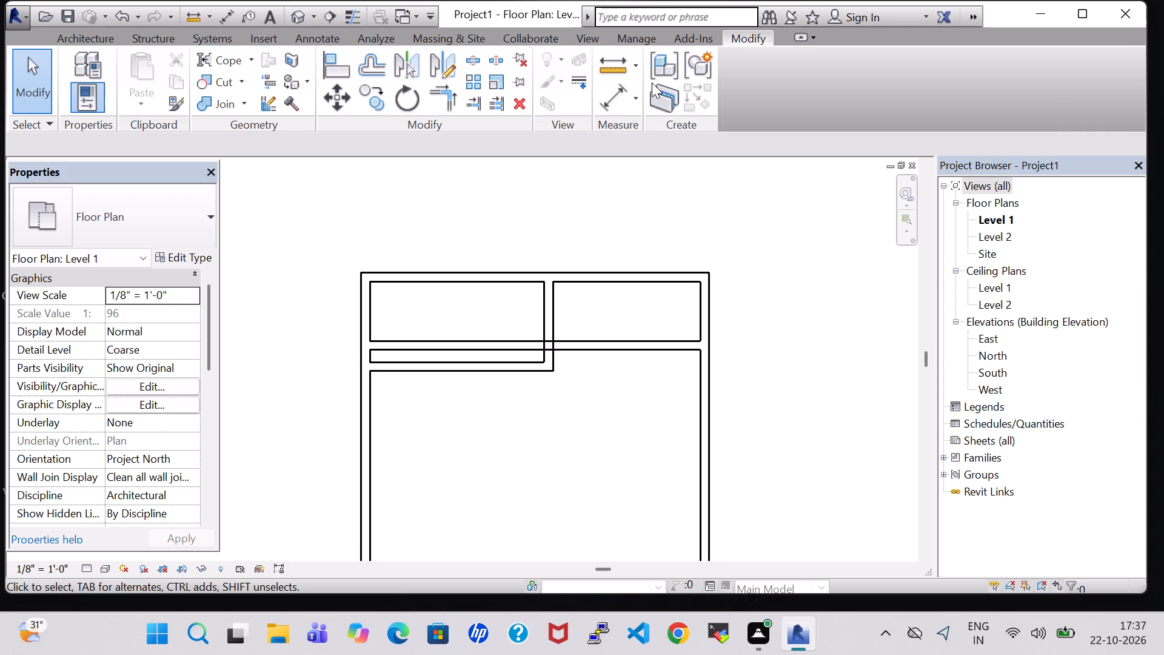
left_click(460, 61)
left_click(477, 61)
scroll(480, 270, "up", 3)
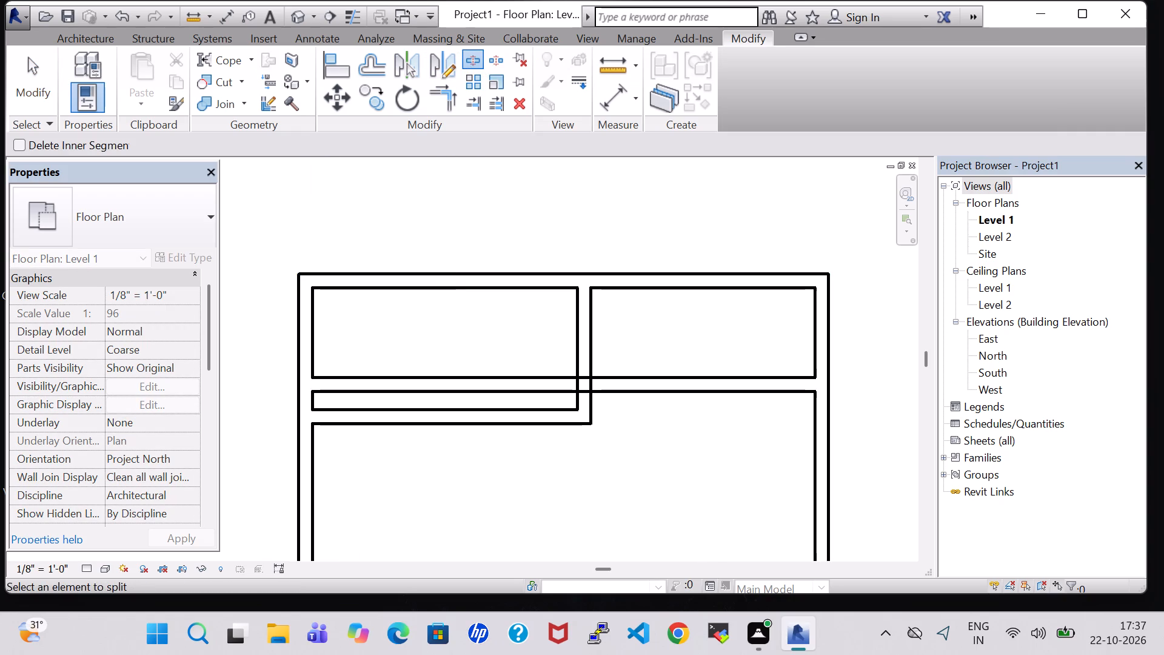
scroll(316, 388, "up", 4)
left_click(315, 378)
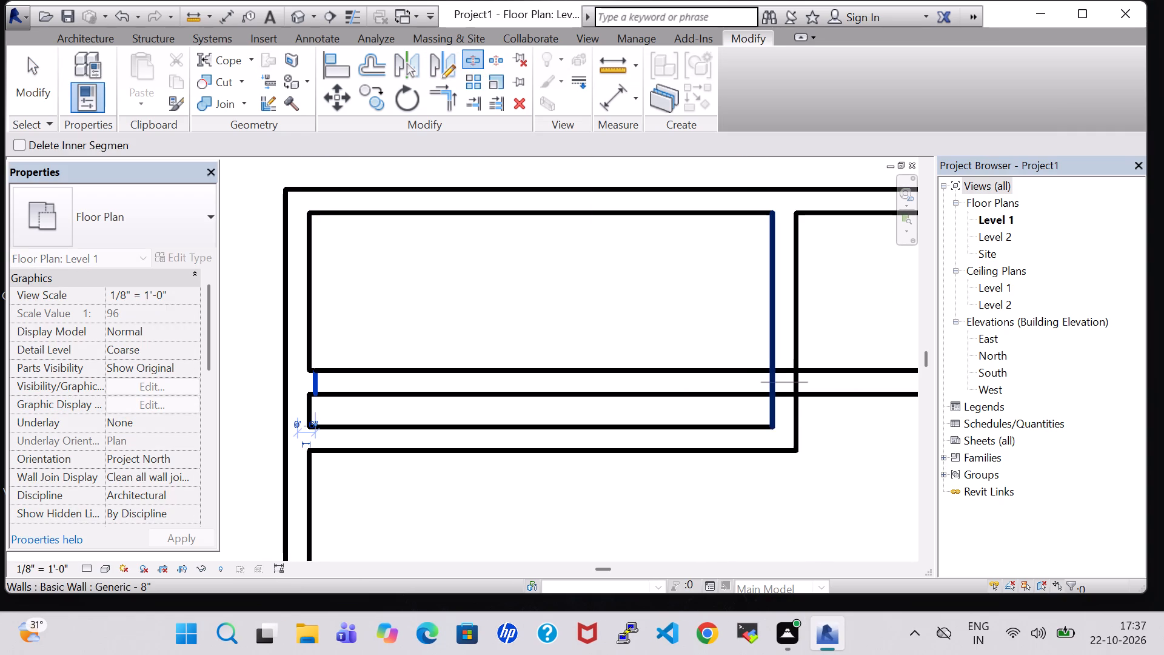
key("Escape")
key("Escape")
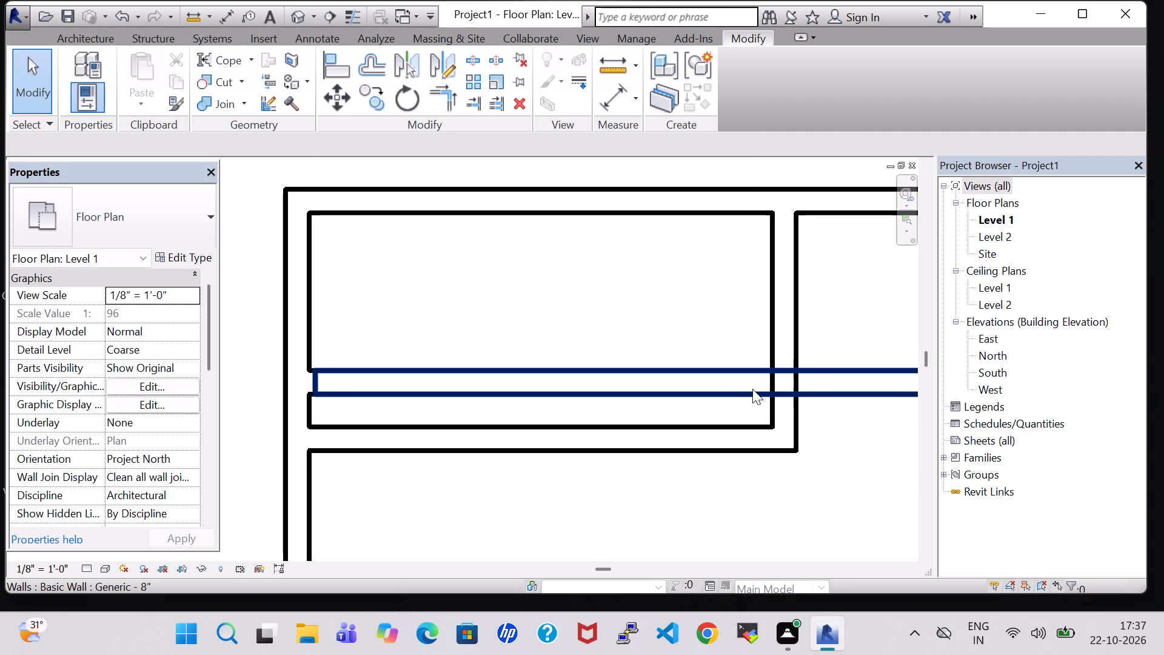
Split the vertical partition where it crosses the horizontal cross partition.
left_click(478, 61)
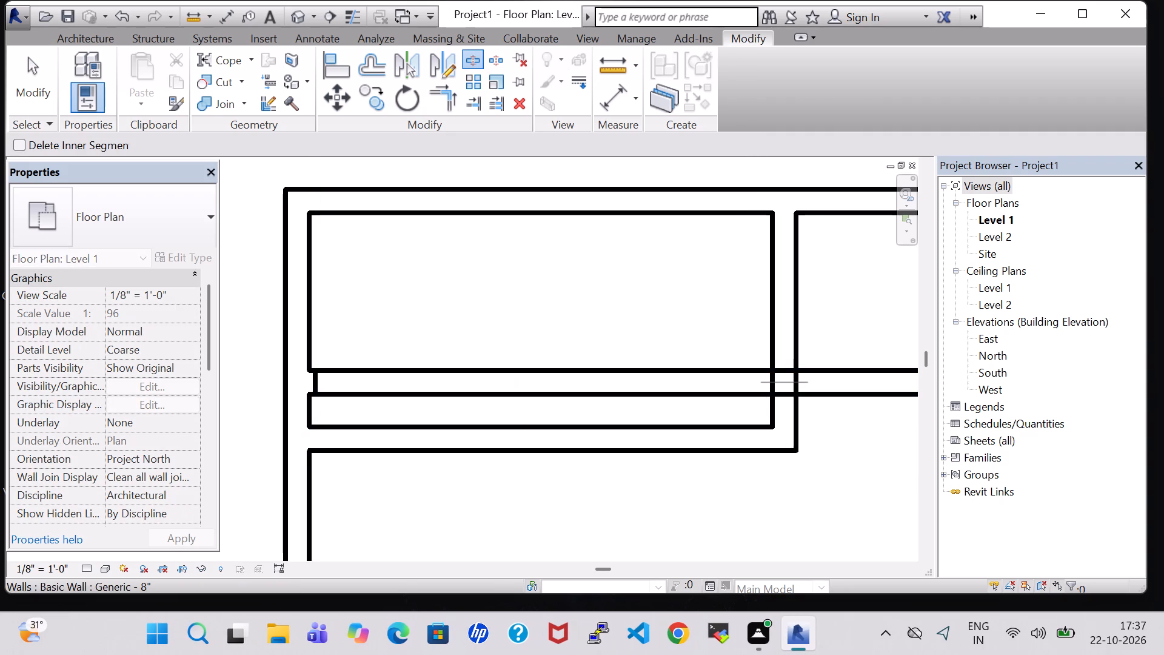
left_click(772, 383)
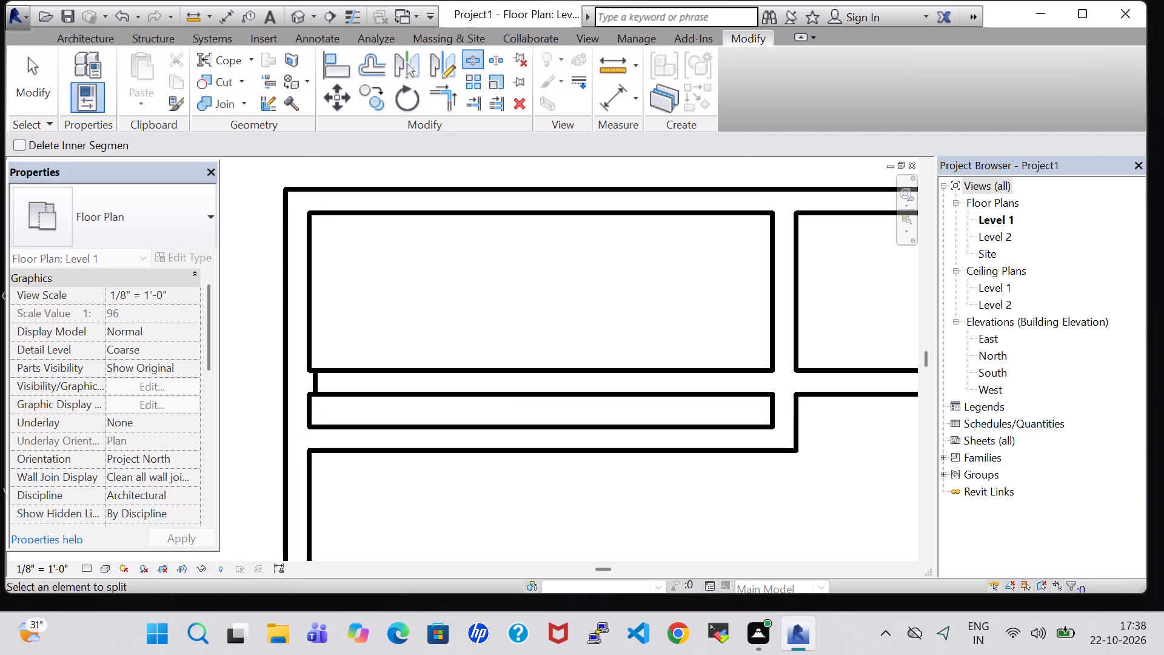
scroll(882, 502, "down", 3)
key("Escape")
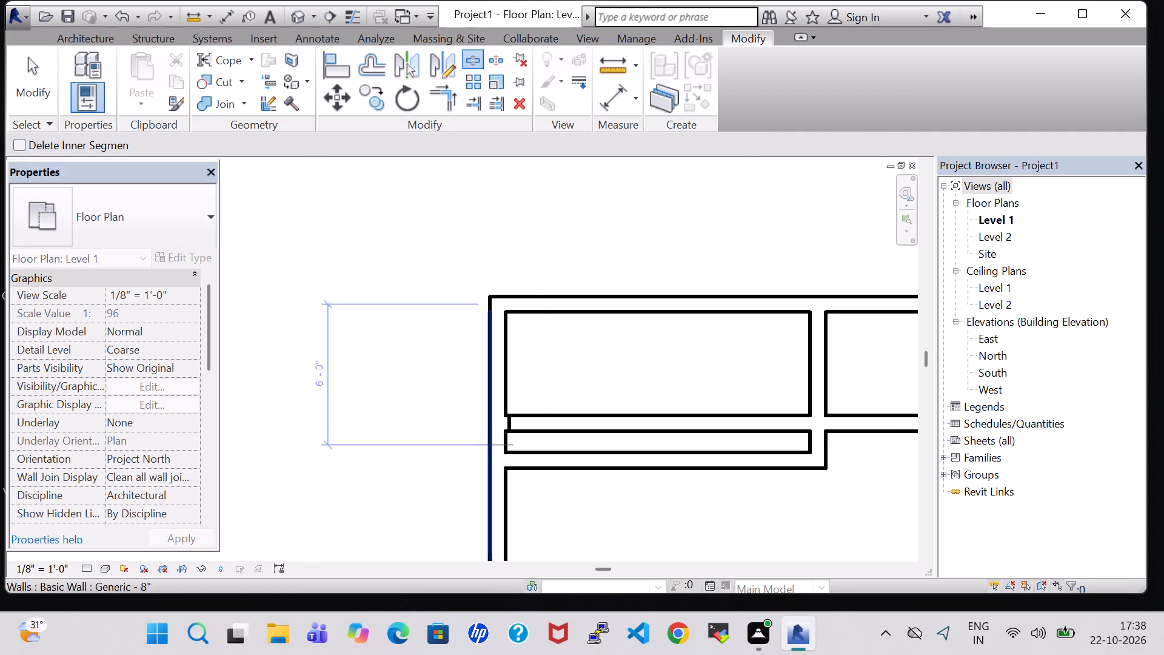
key("Escape")
left_click(681, 432)
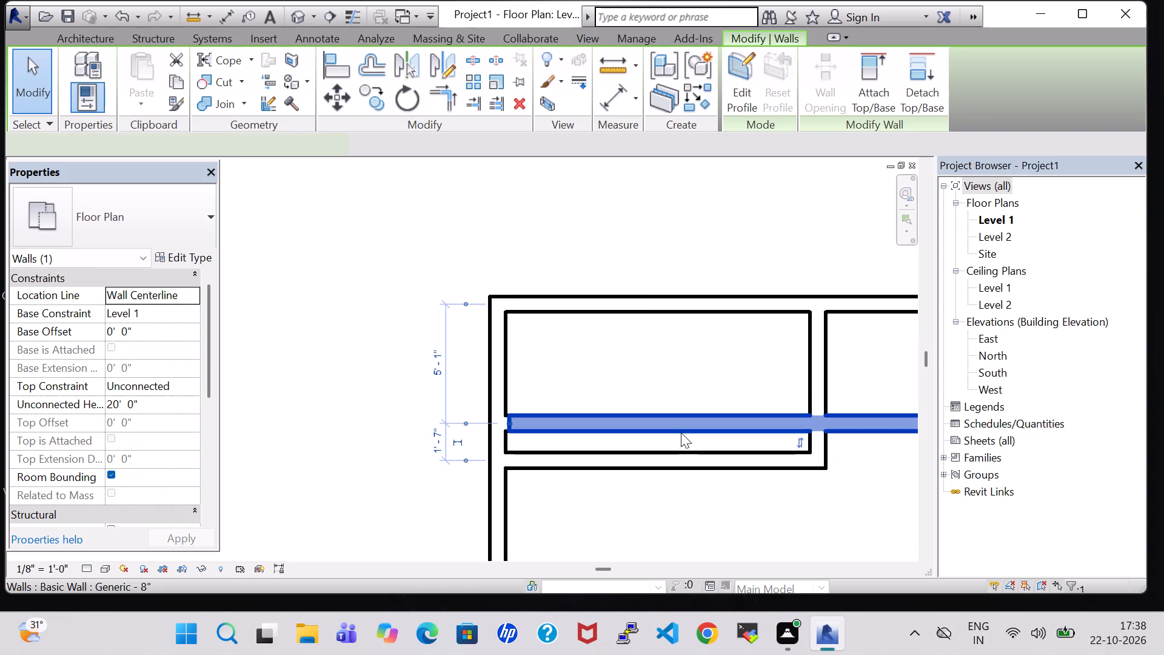
scroll(748, 440, "down", 3)
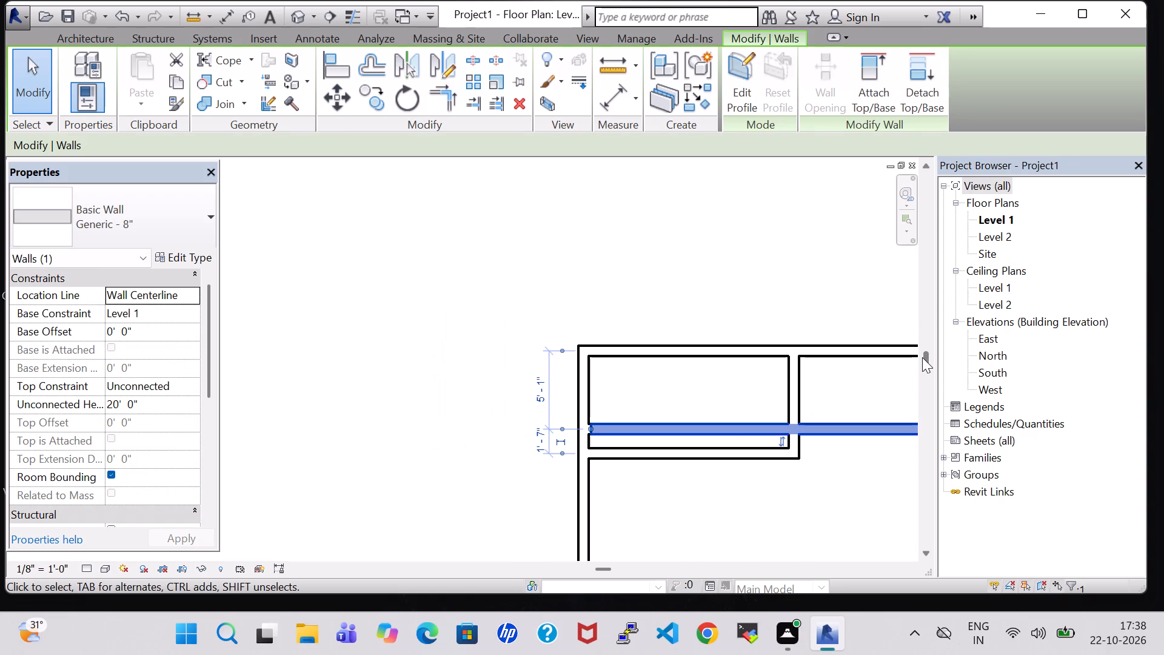
left_click(704, 247)
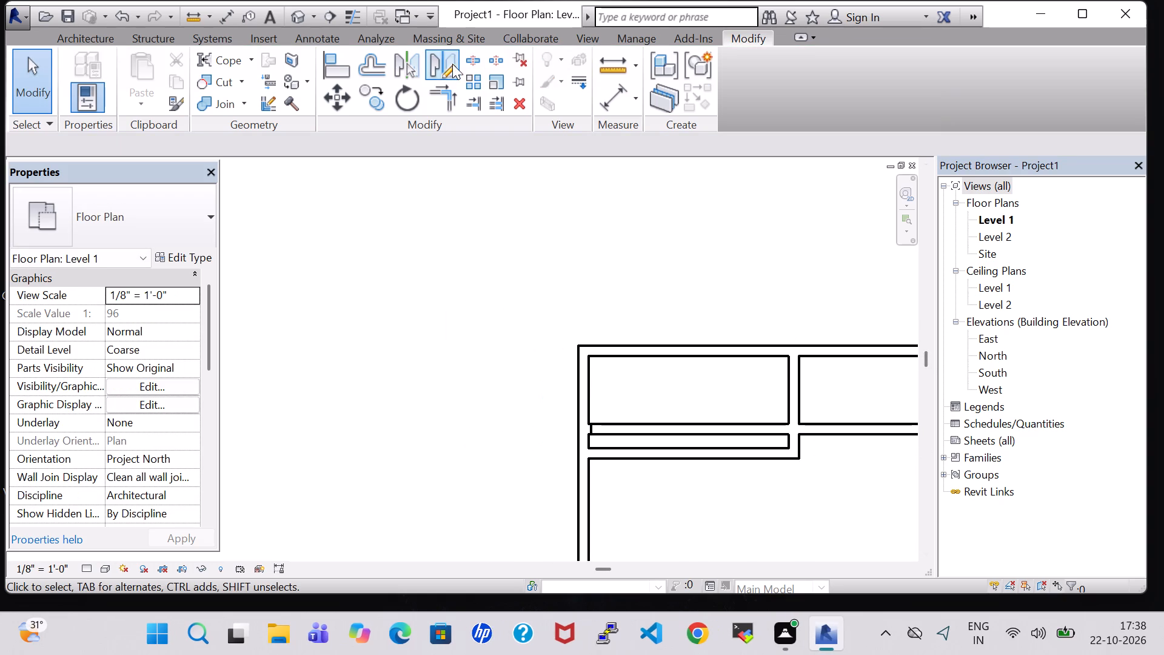
Split the horizontal cross partition at the west face of the vertical partition.
left_click(472, 64)
scroll(744, 397, "up", 5)
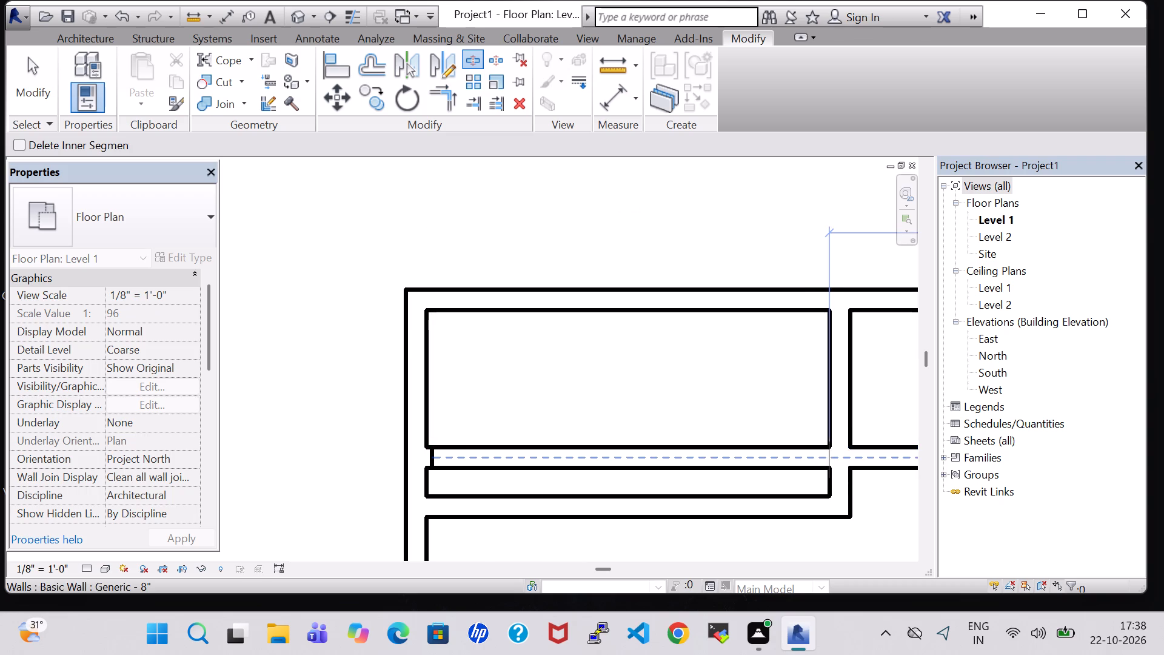
left_click(828, 459)
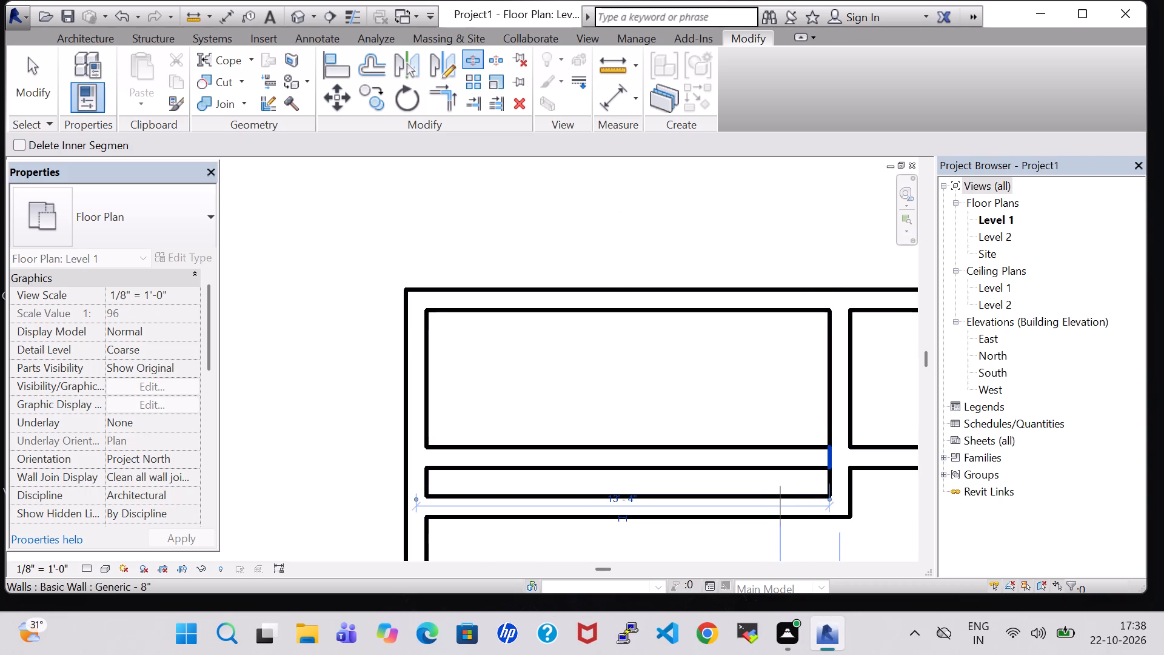
key("Escape")
key("Escape")
Delete the cross partition's segment west of the vertical partition and its leftover stub at the west wall.
left_click(754, 462)
key("Delete")
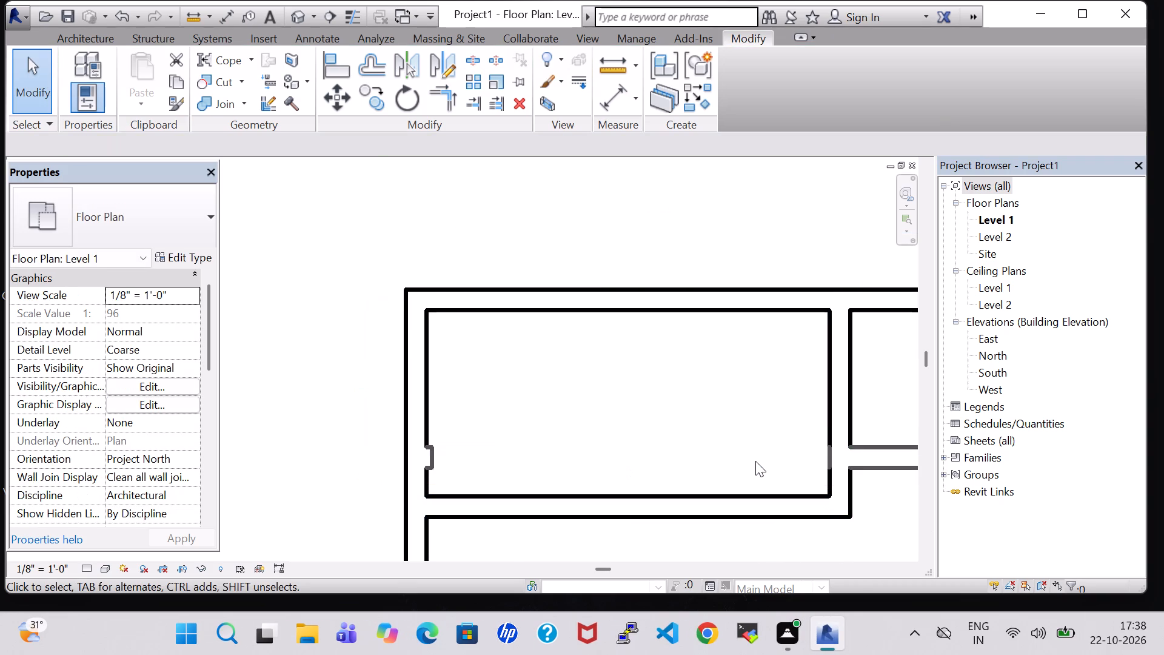
left_click(434, 450)
key("Delete")
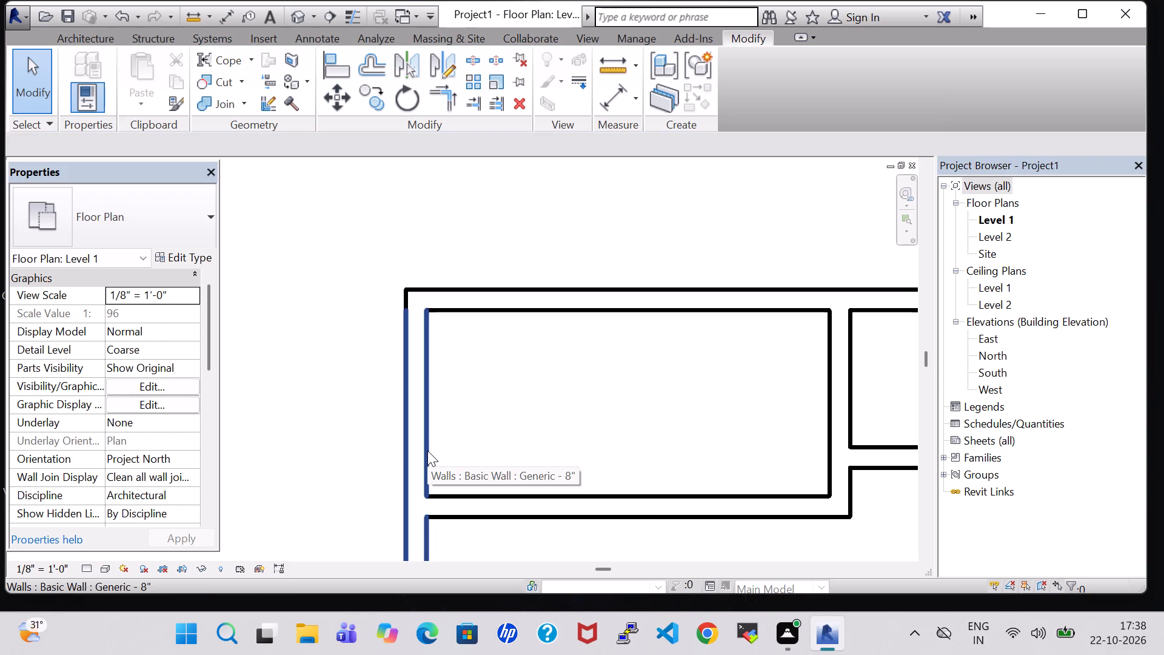
Draw a 10' high Generic - 8" wall from the north partitions' jog corner straight south to the south exterior wall, about 13'-8" from the west wall.
scroll(638, 480, "down", 2)
middle_click_drag(683, 456, 624, 431)
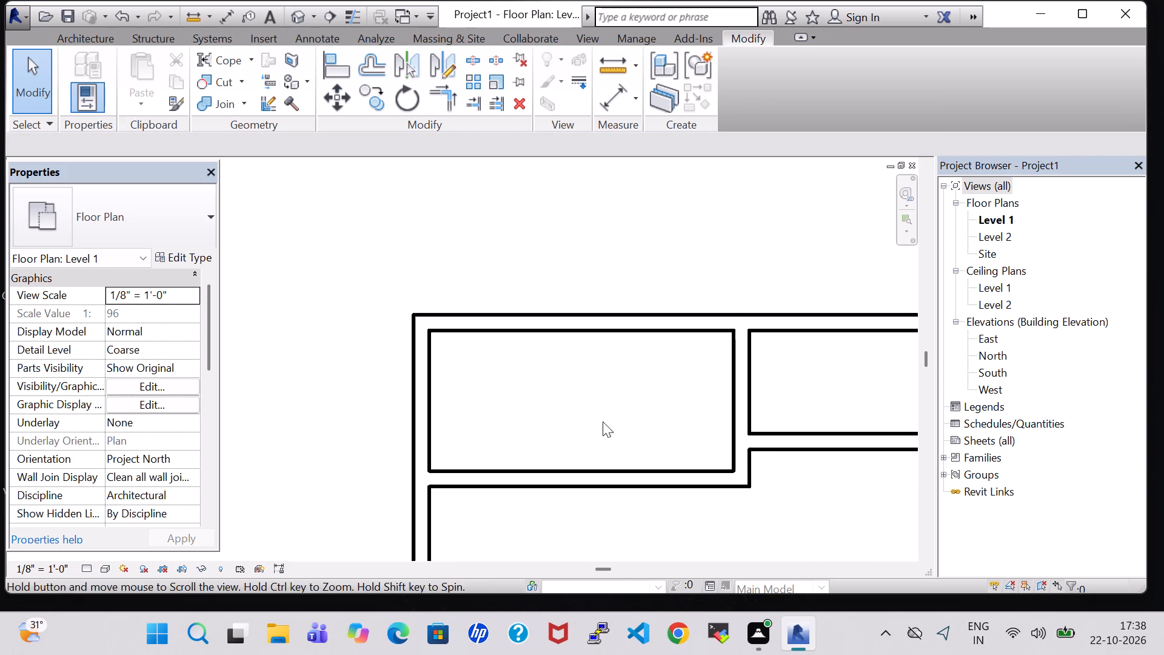
scroll(510, 331, "down", 2)
middle_click_drag(755, 505, 681, 390)
middle_click(678, 377)
scroll(678, 377, "down", 2)
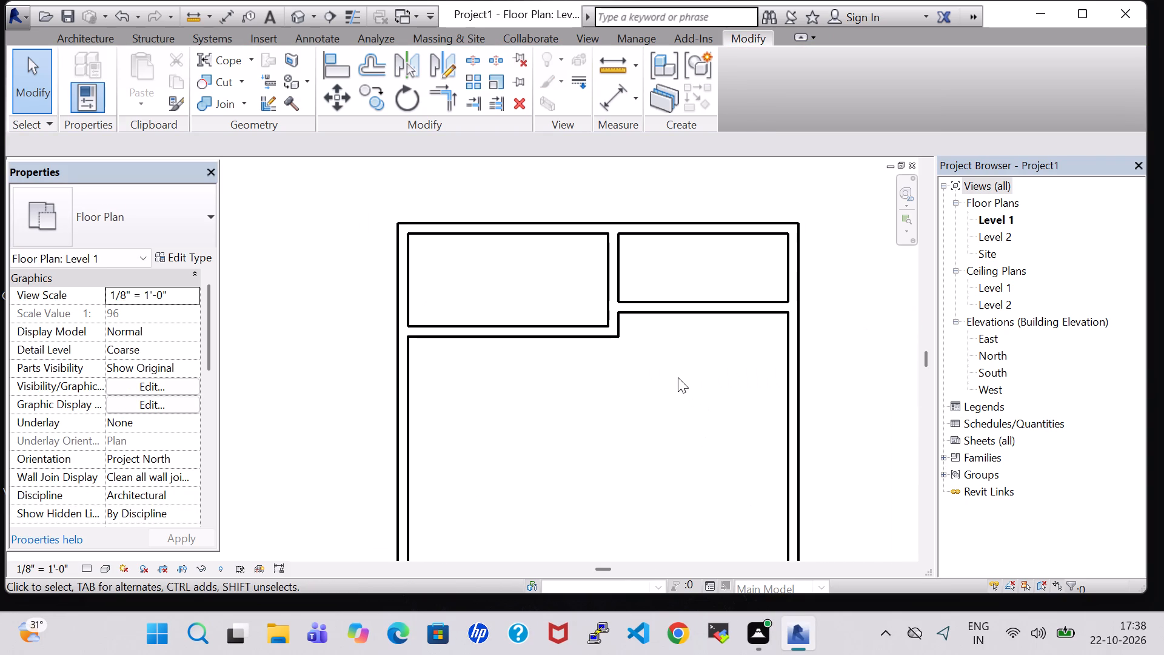
middle_click_drag(678, 377, 659, 324)
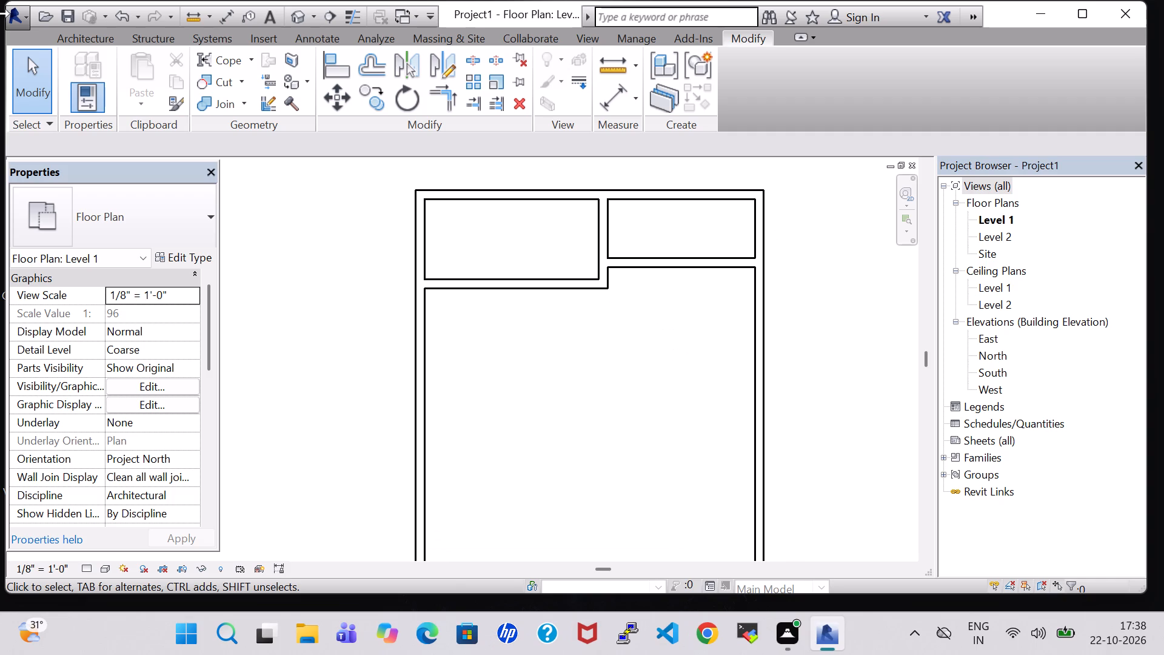
left_click(81, 39)
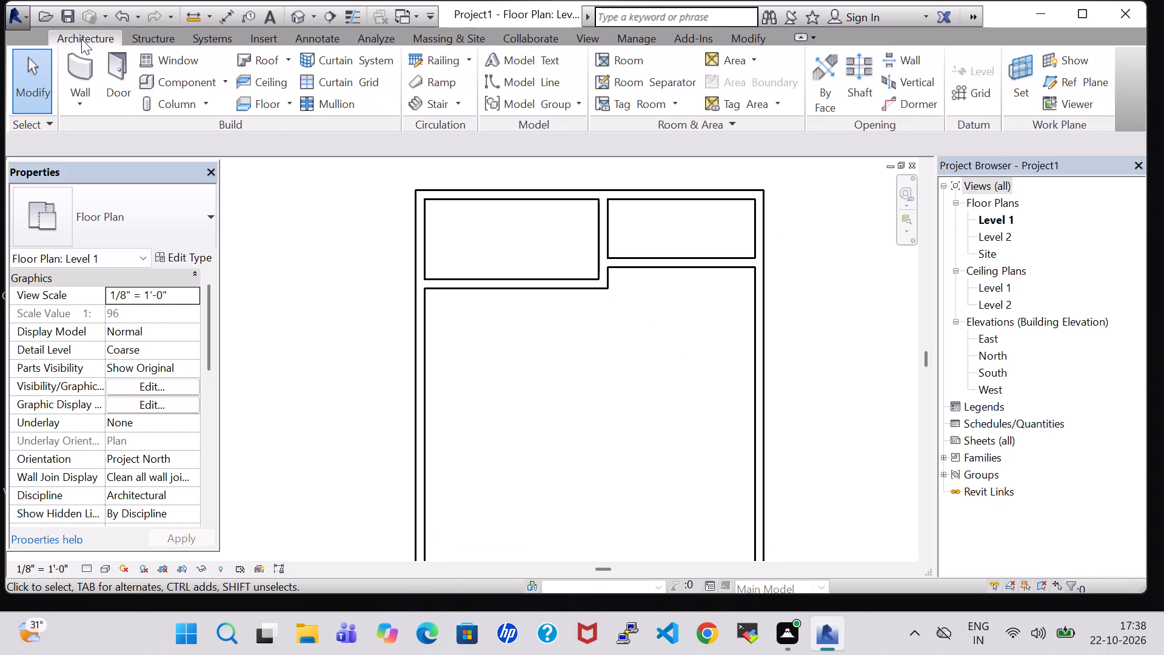
left_click(82, 93)
left_click(102, 119)
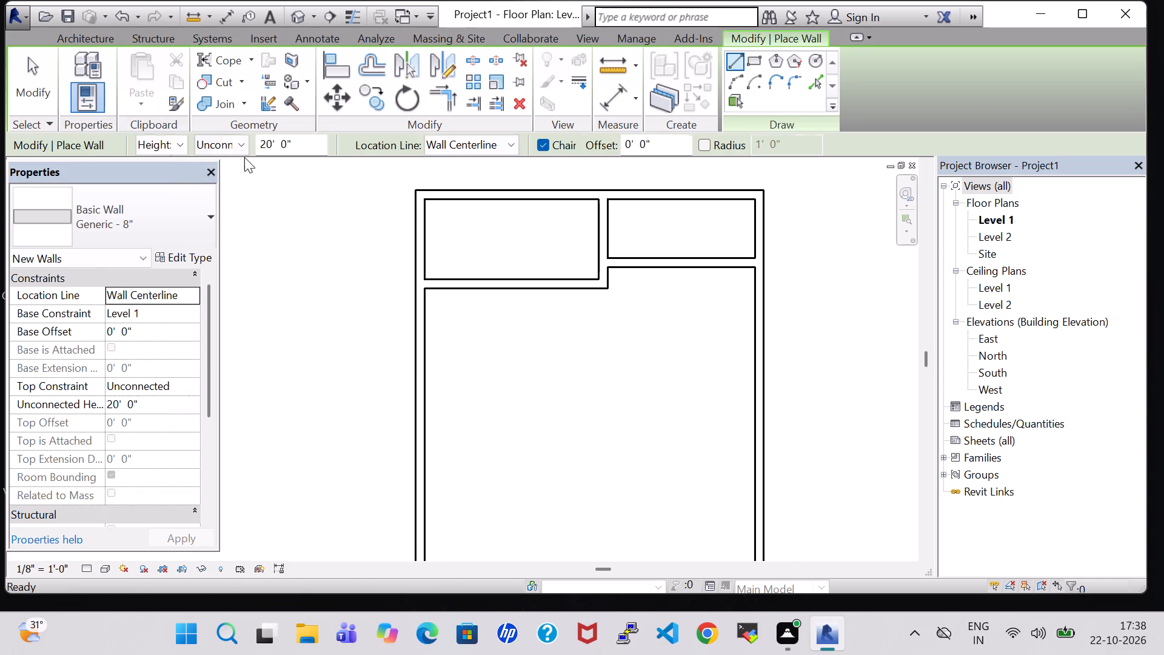
left_click(263, 147)
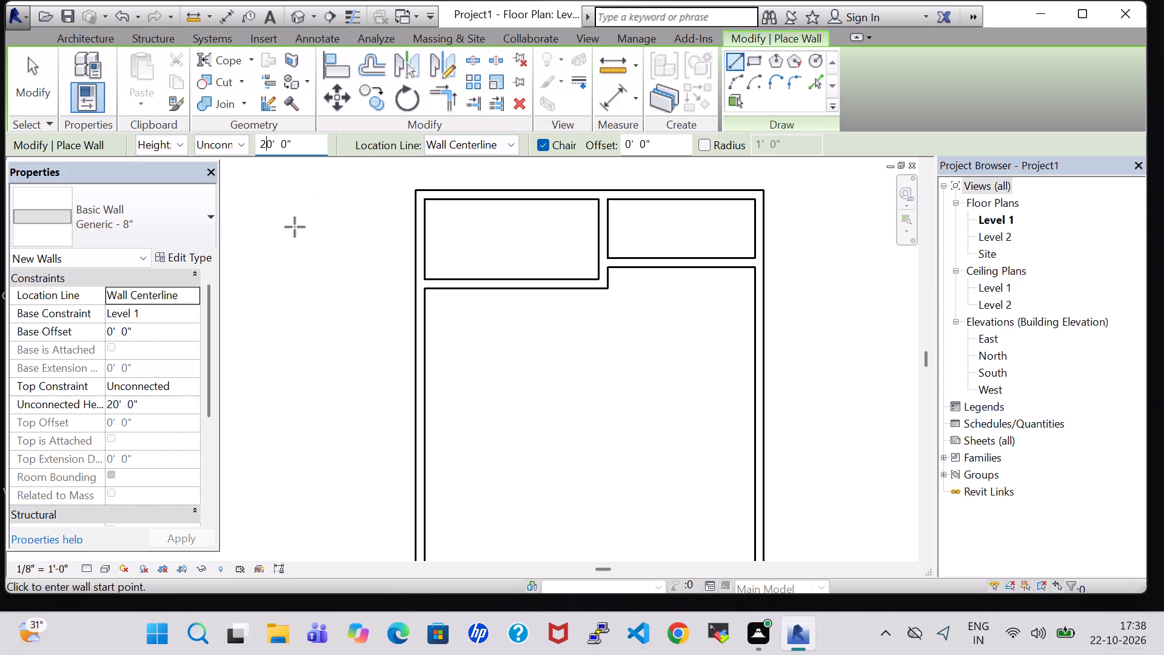
key("BackSpace")
key("1")
key("Return")
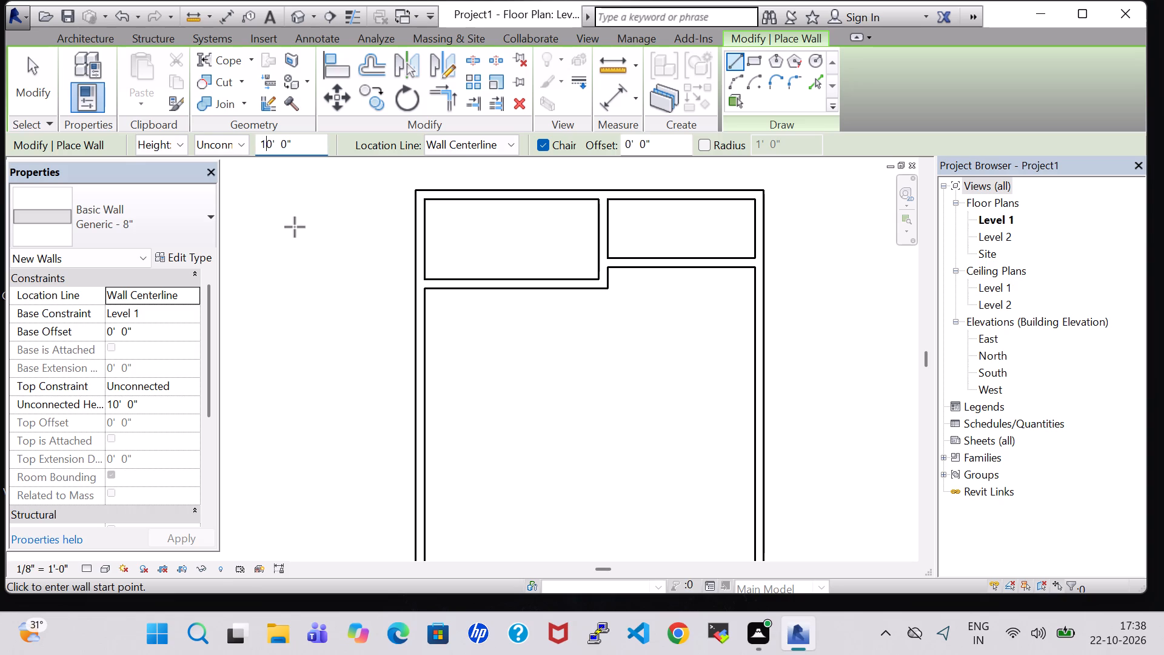
left_click(608, 286)
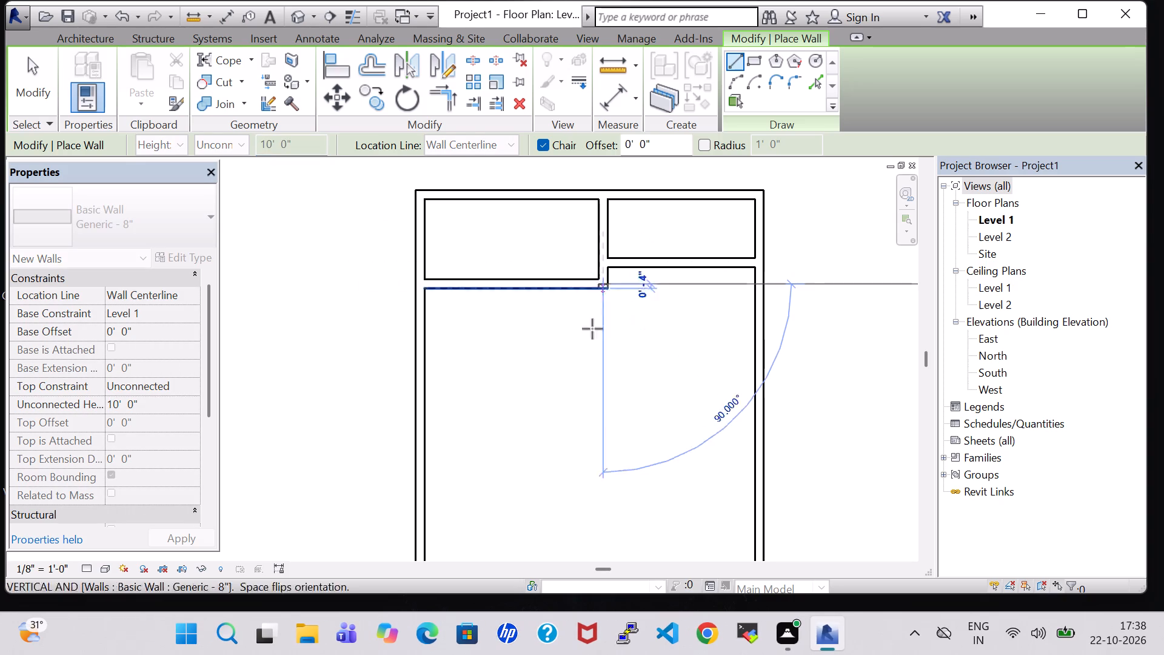
scroll(601, 537, "down", 1)
middle_click_drag(601, 537, 632, 404)
scroll(632, 404, "down", 3)
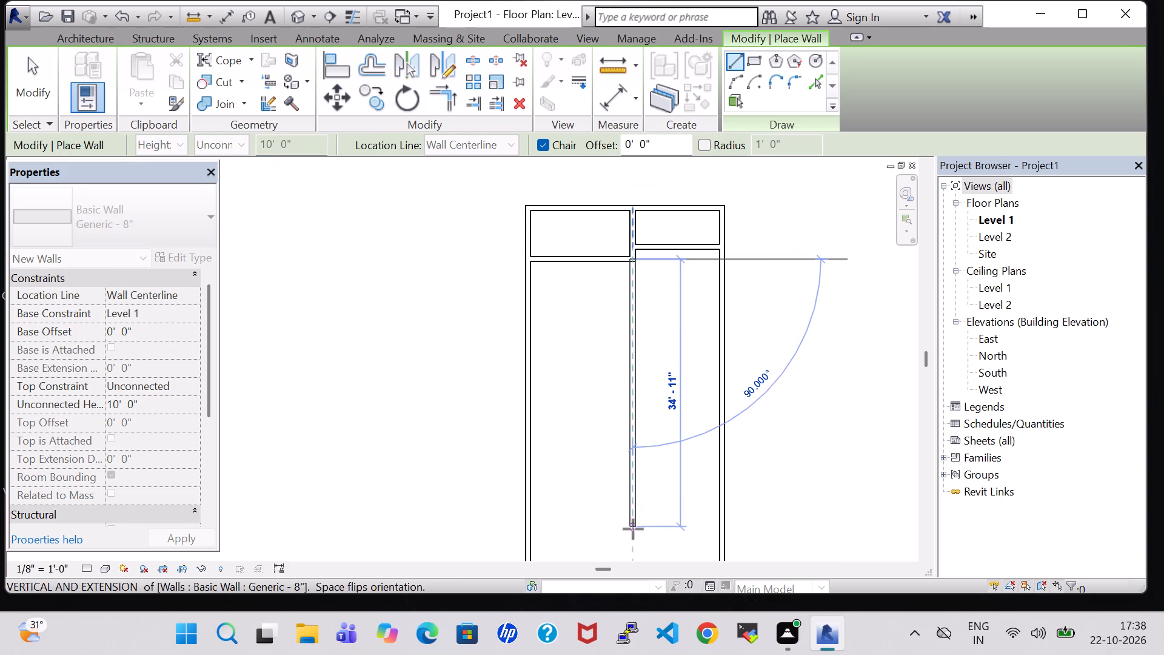
middle_click_drag(633, 529, 705, 327)
left_click(704, 397)
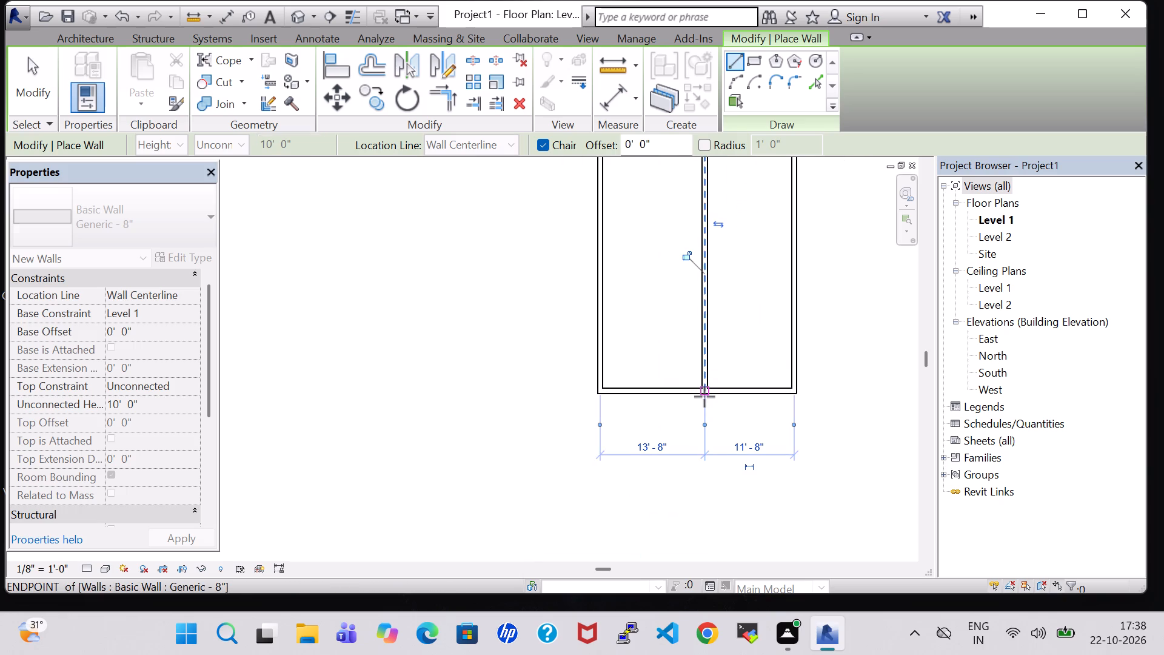
key("Escape")
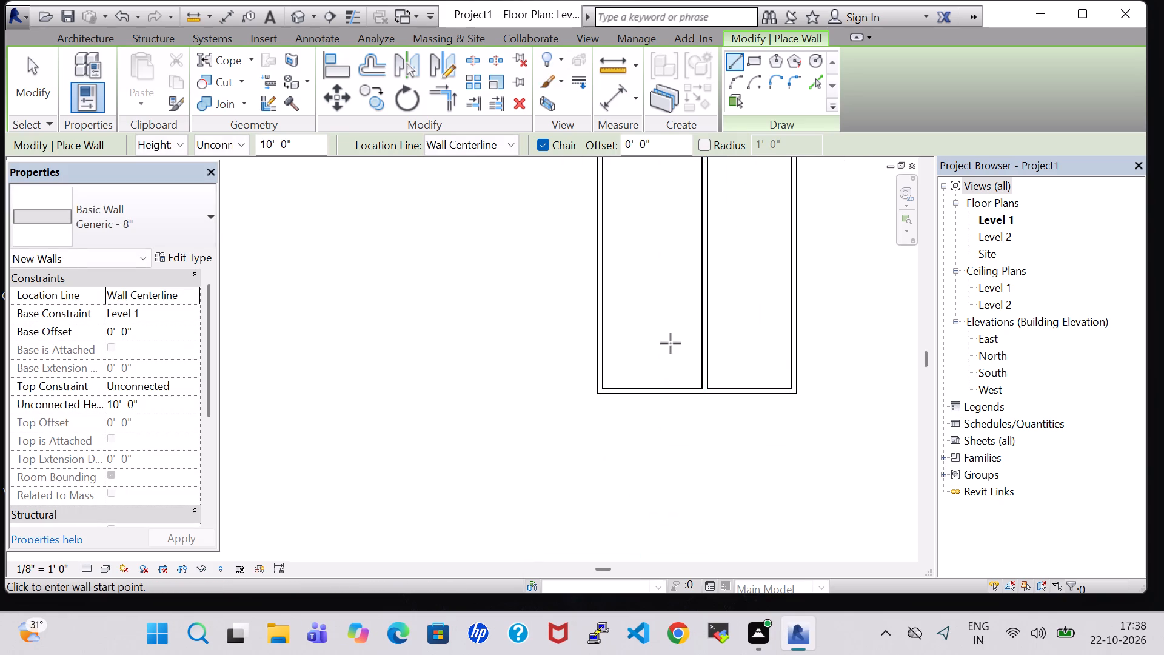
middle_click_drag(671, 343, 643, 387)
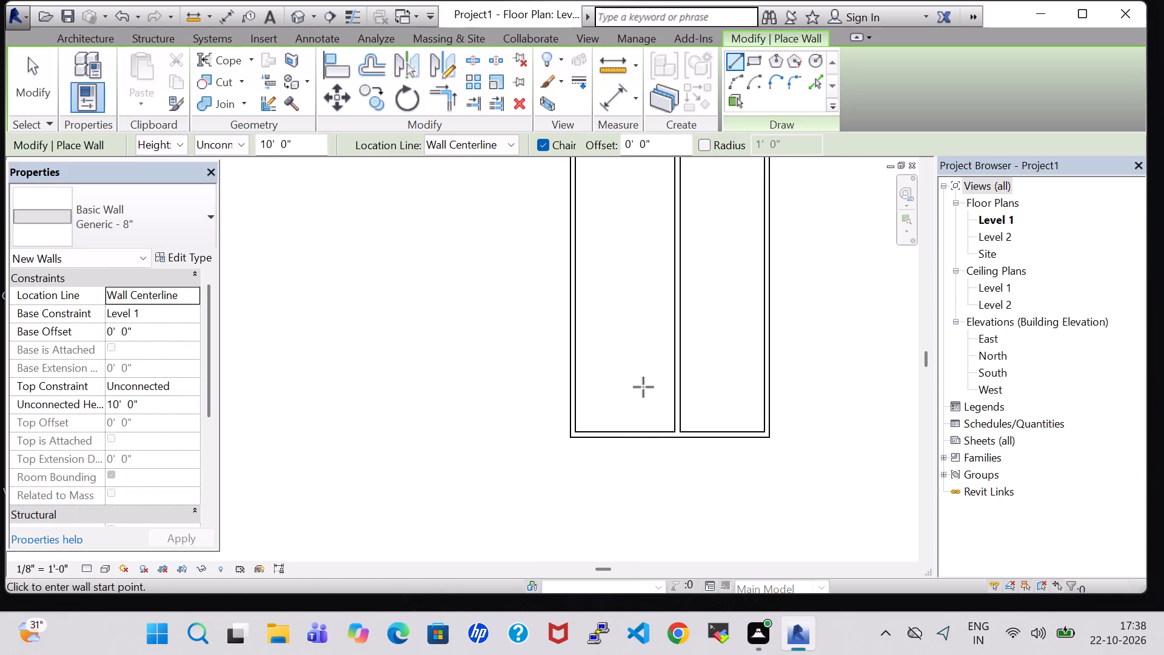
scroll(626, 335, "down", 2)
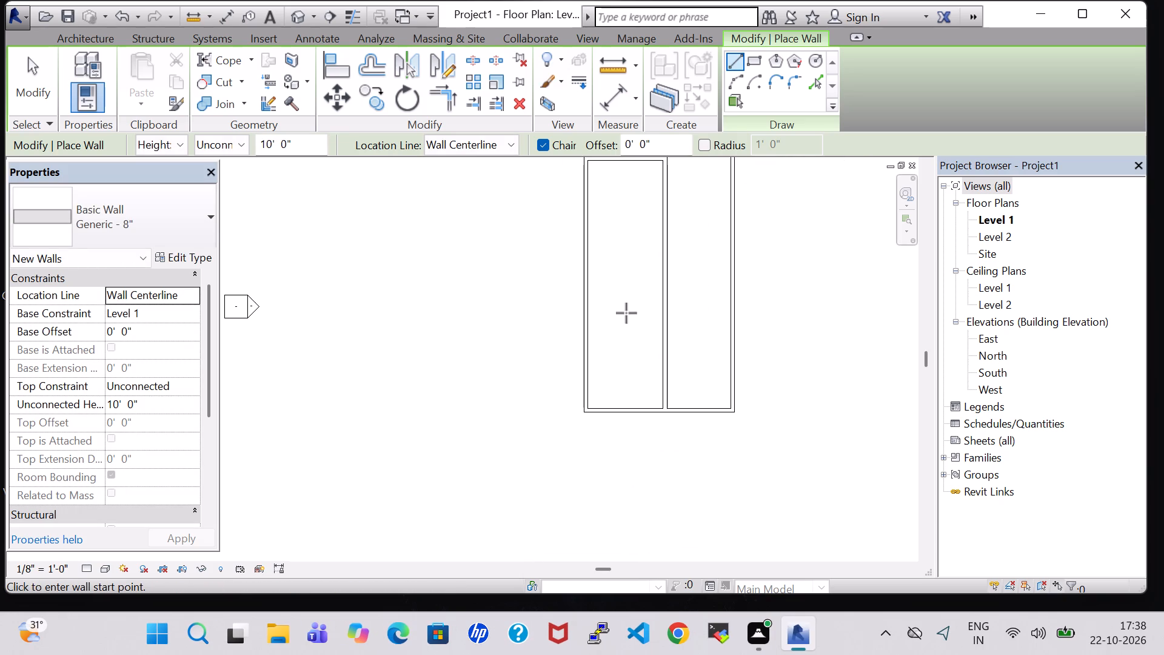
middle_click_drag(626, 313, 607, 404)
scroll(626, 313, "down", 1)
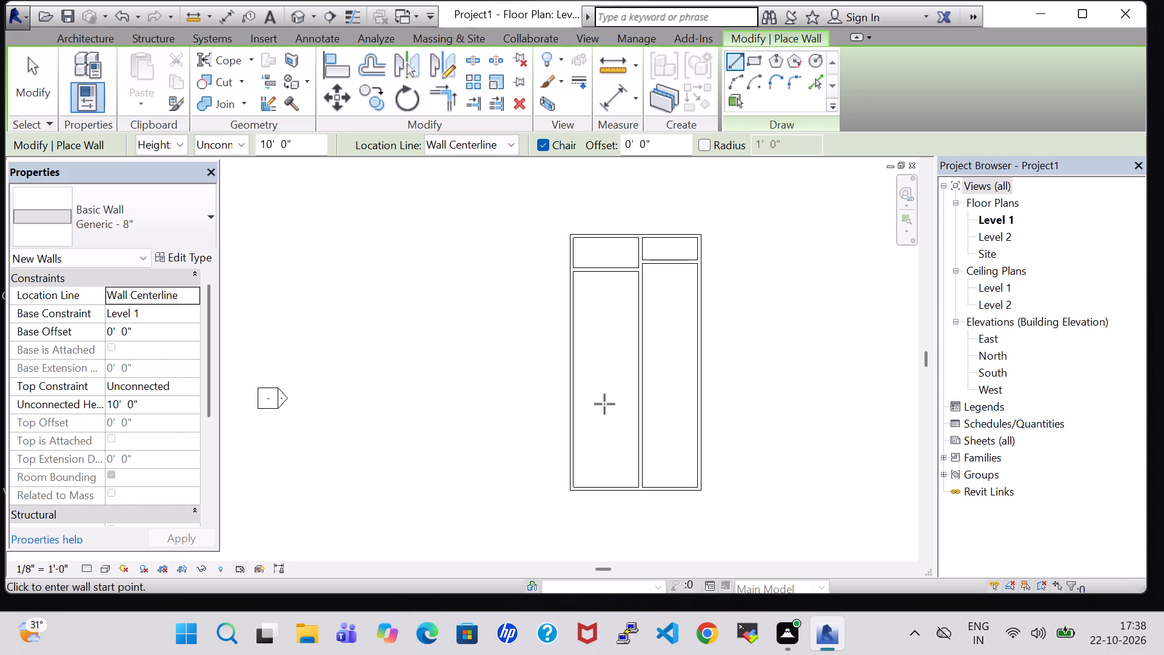
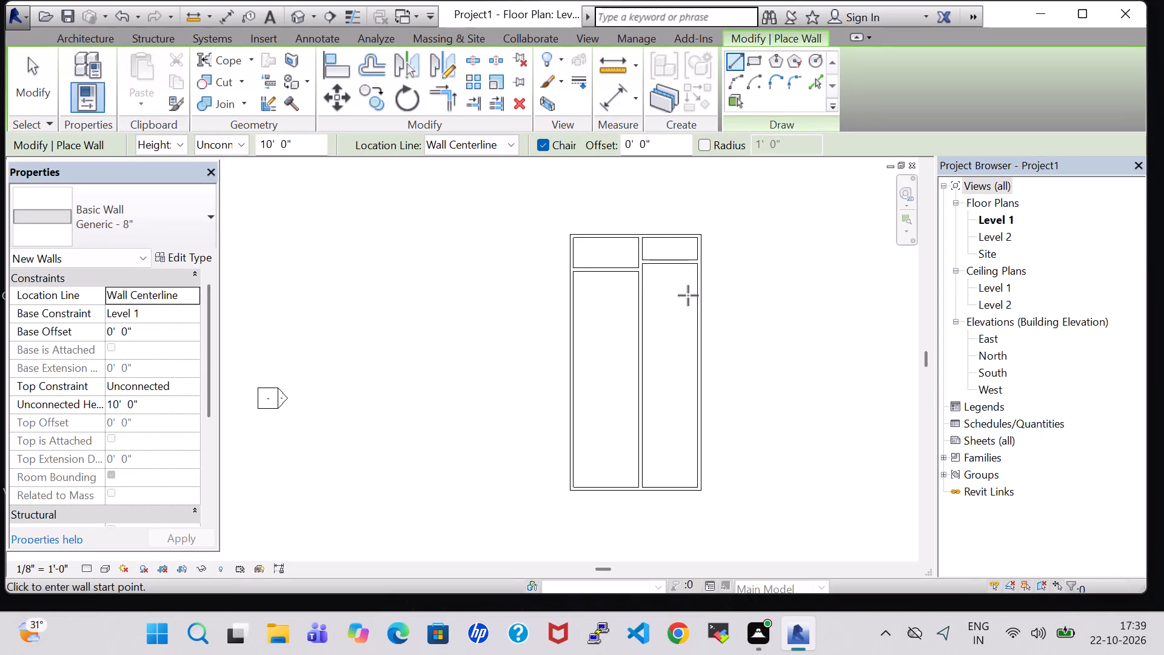
Draw a 10' high Generic - 8" cross wall from the east to the west exterior wall, about 31'-8" north of the south wall.
left_click(694, 329)
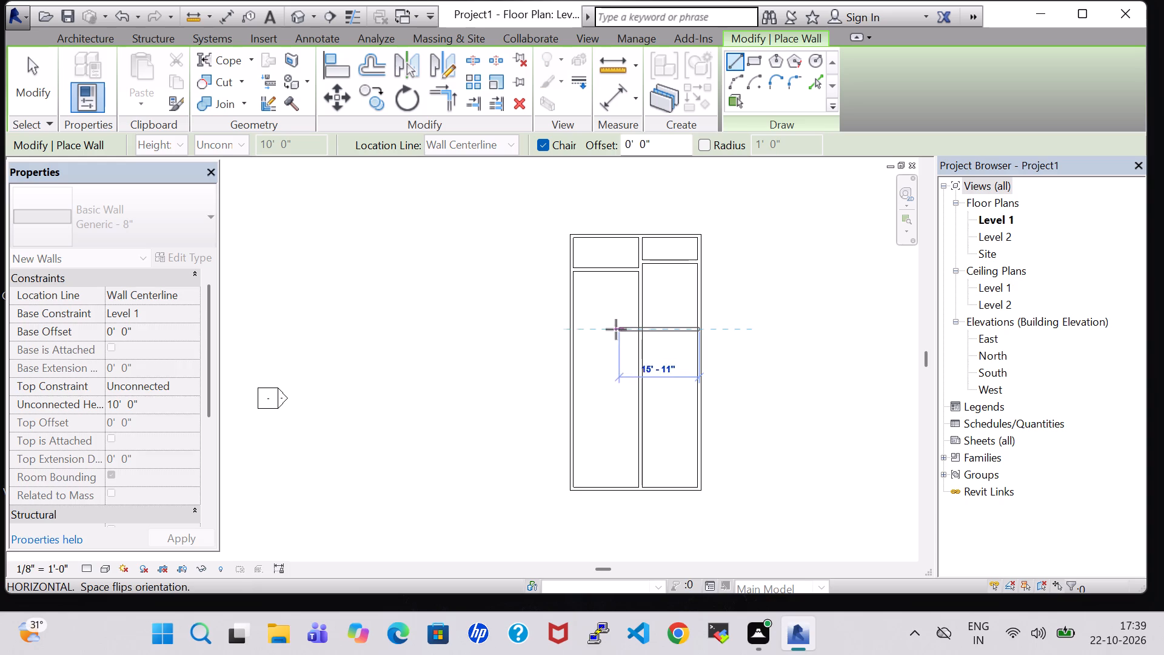
left_click(577, 328)
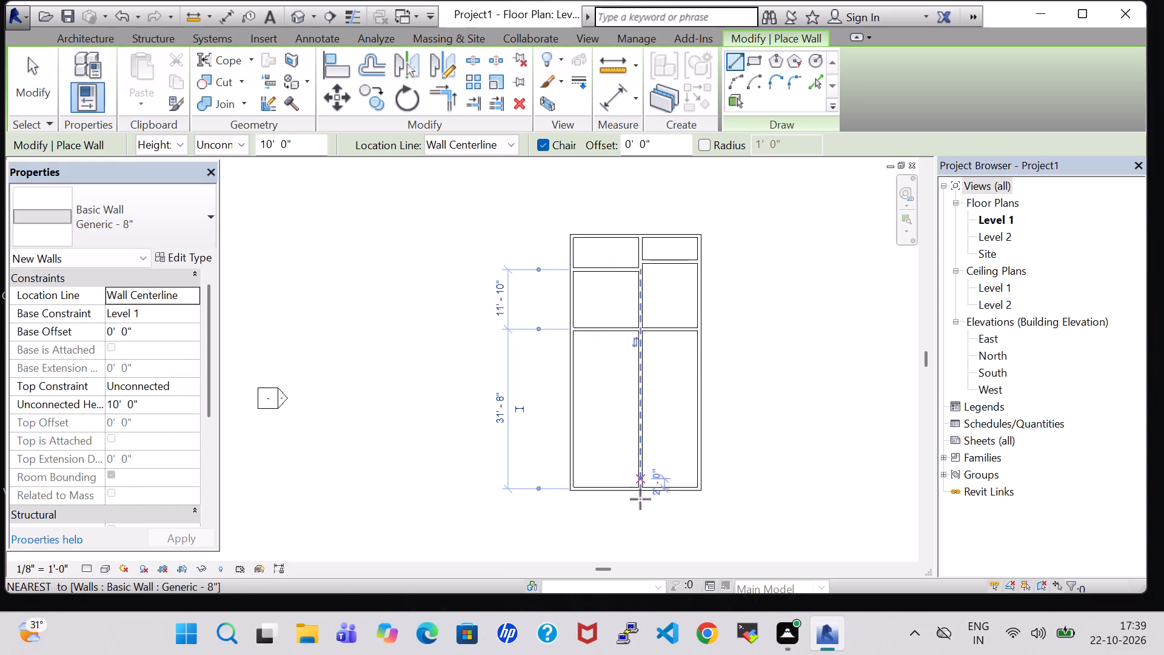
key("Escape")
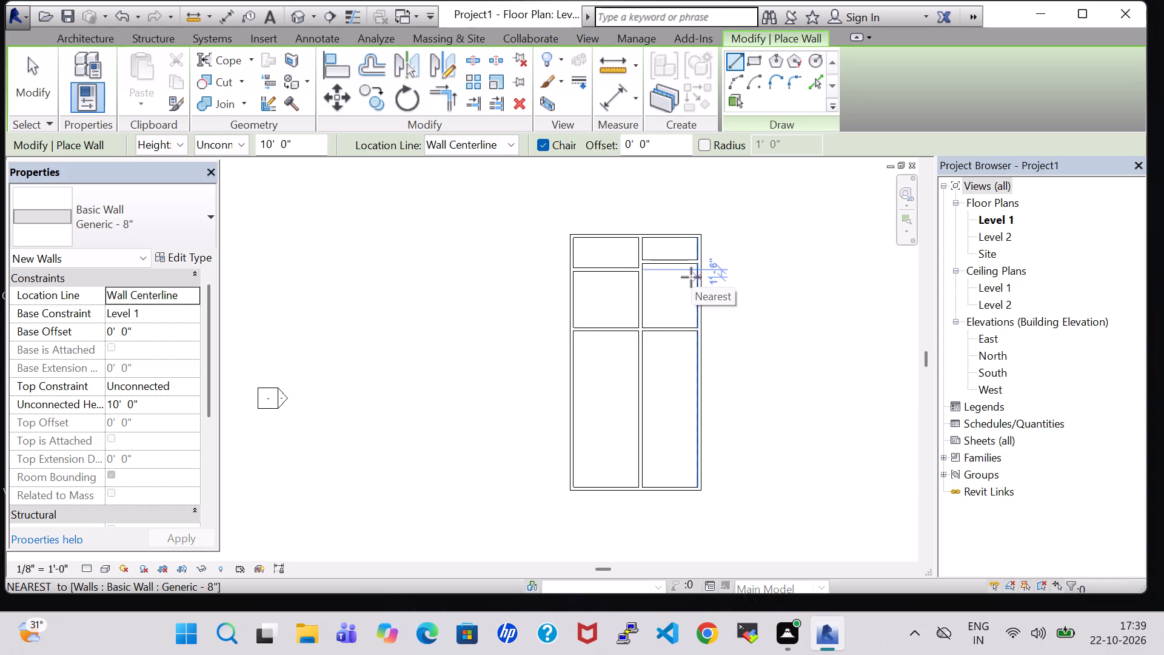
Draw a 10' high Generic - 8" wall from the east wall's midpoint to the vertical partition, about 6'-7" south of the new cross partition.
left_click(700, 360)
left_click(638, 362)
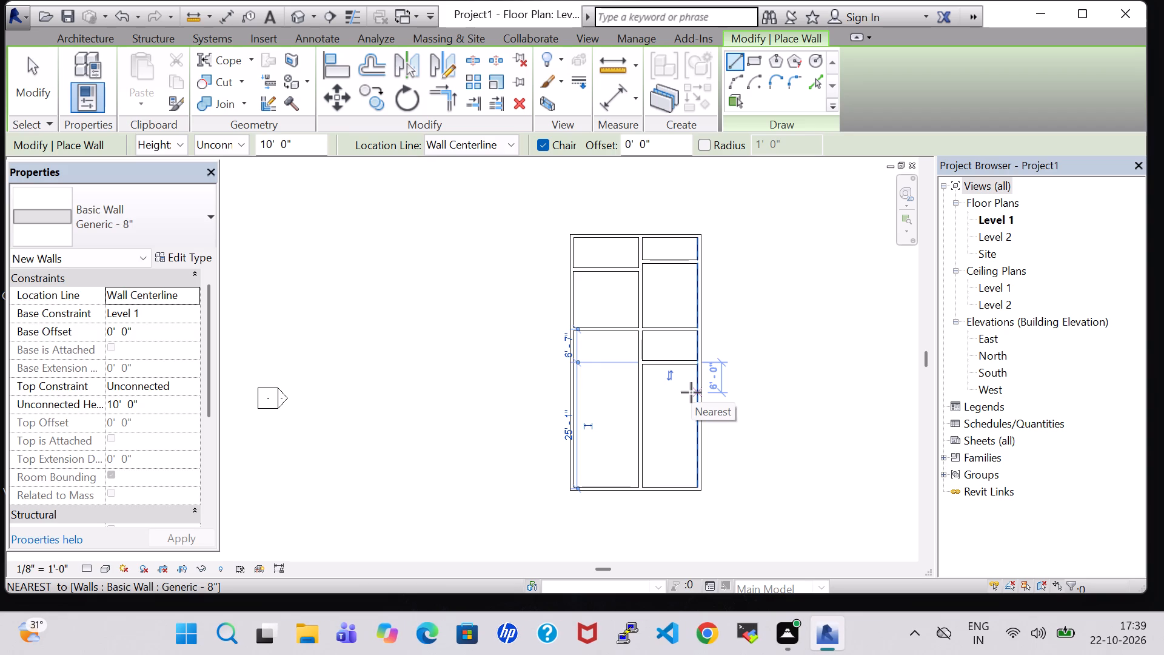
Draw a 10' high Generic - 8" wall from the east wall to the vertical partition, about 10'-10" north of the south wall.
left_click(698, 434)
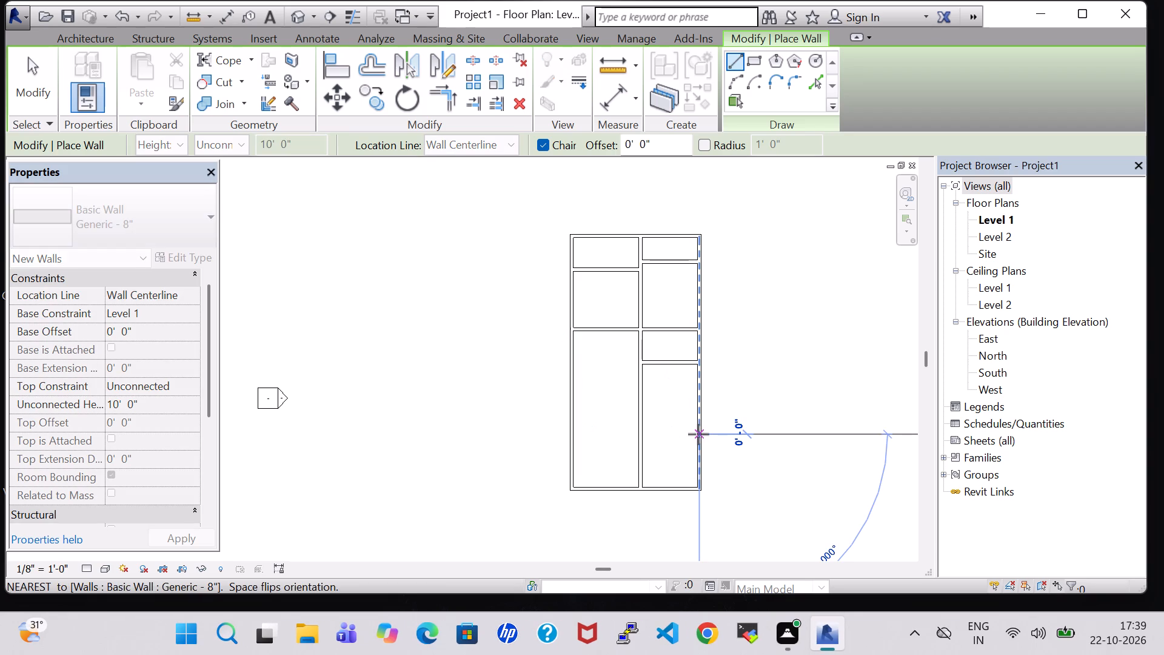
left_click(644, 434)
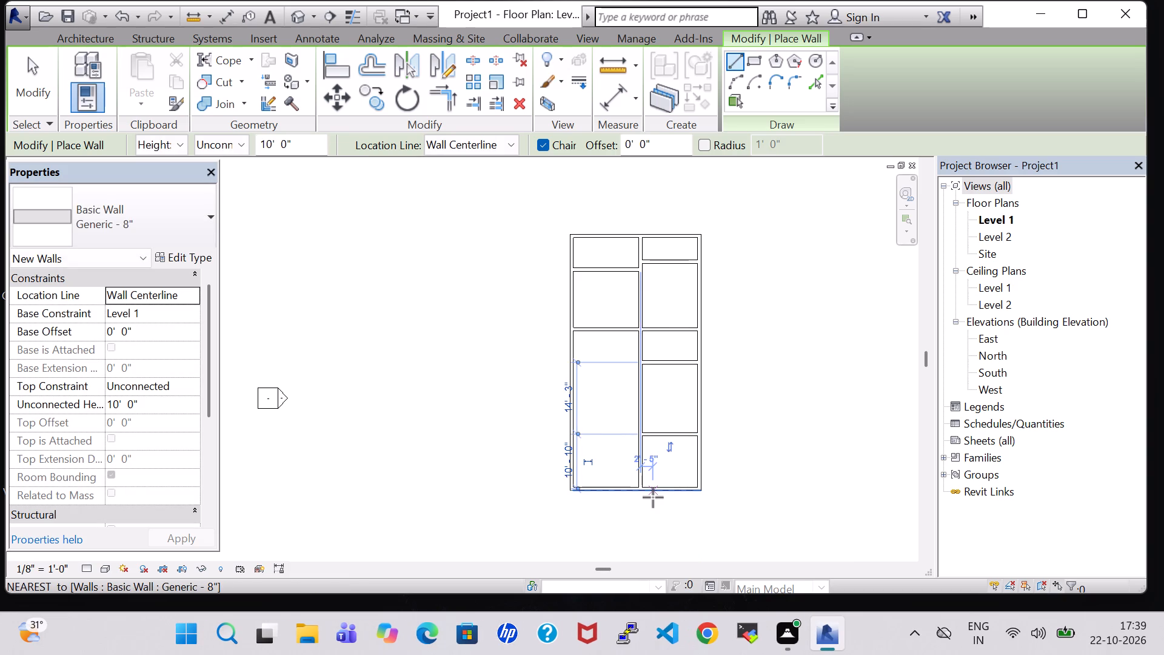
scroll(627, 455, "up", 2)
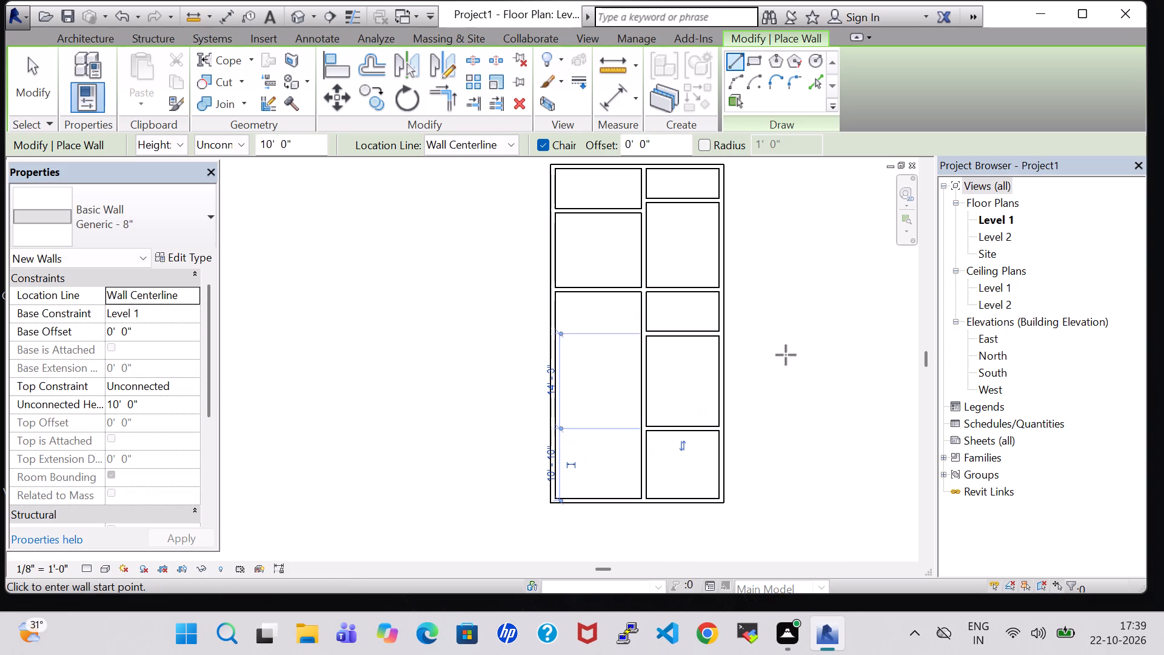
key("Escape")
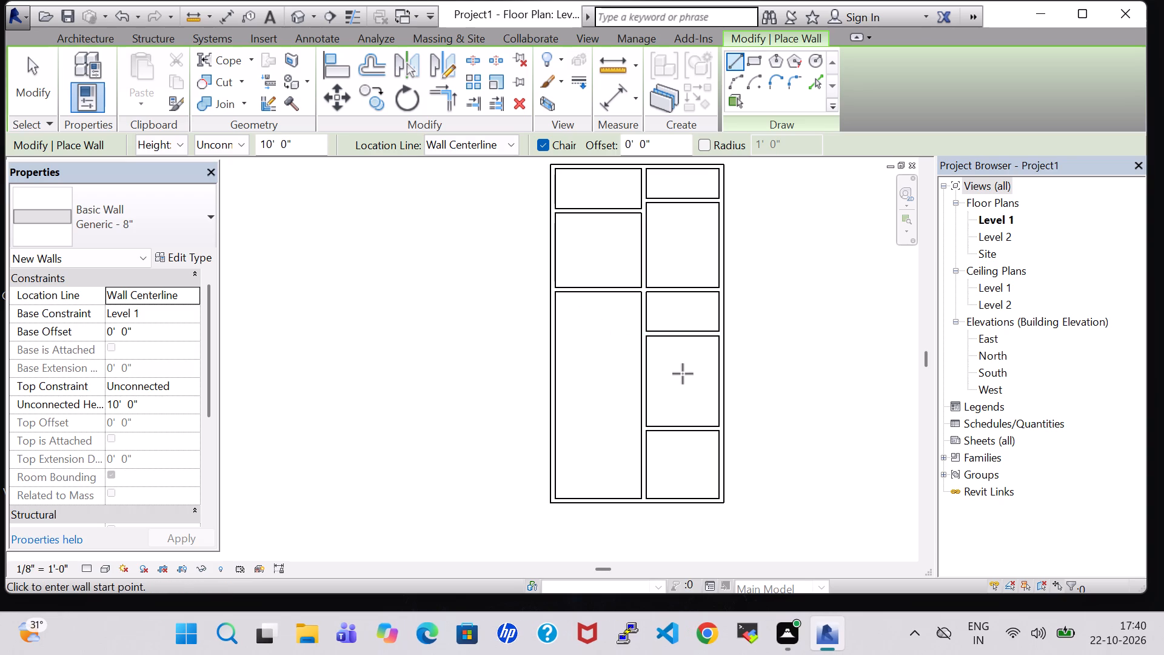
key("Escape")
key("Escape")
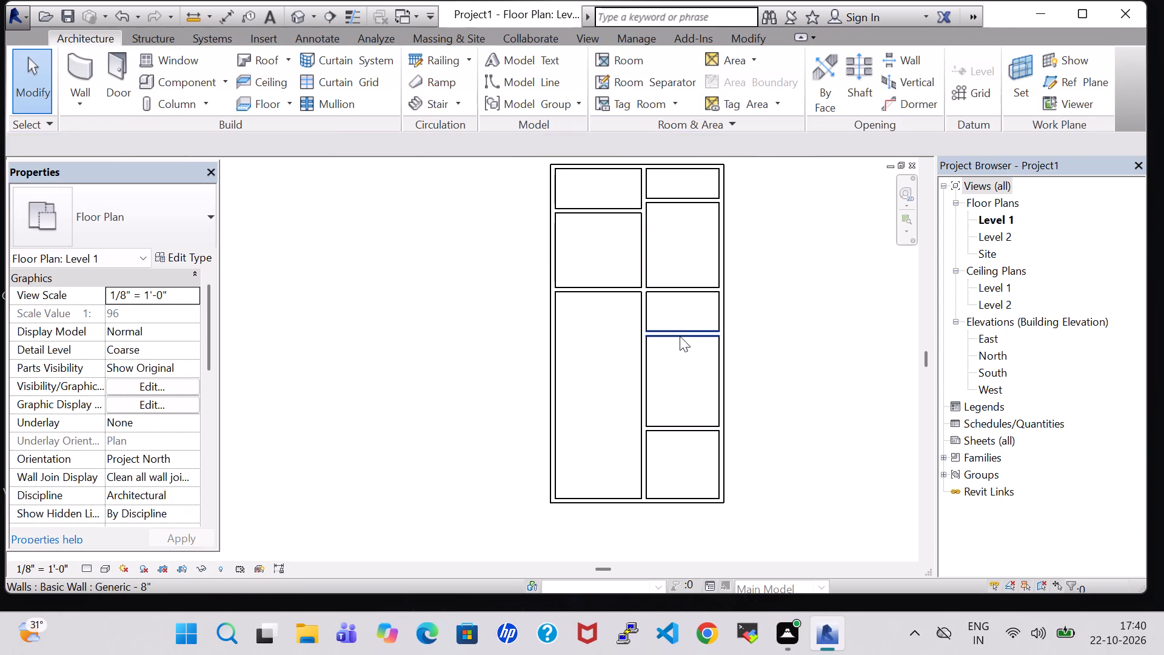
Nudge the east partition just below the cross partition north until it is 5'-5" from the cross partition.
left_click(680, 332)
key("Up")
key("Up")
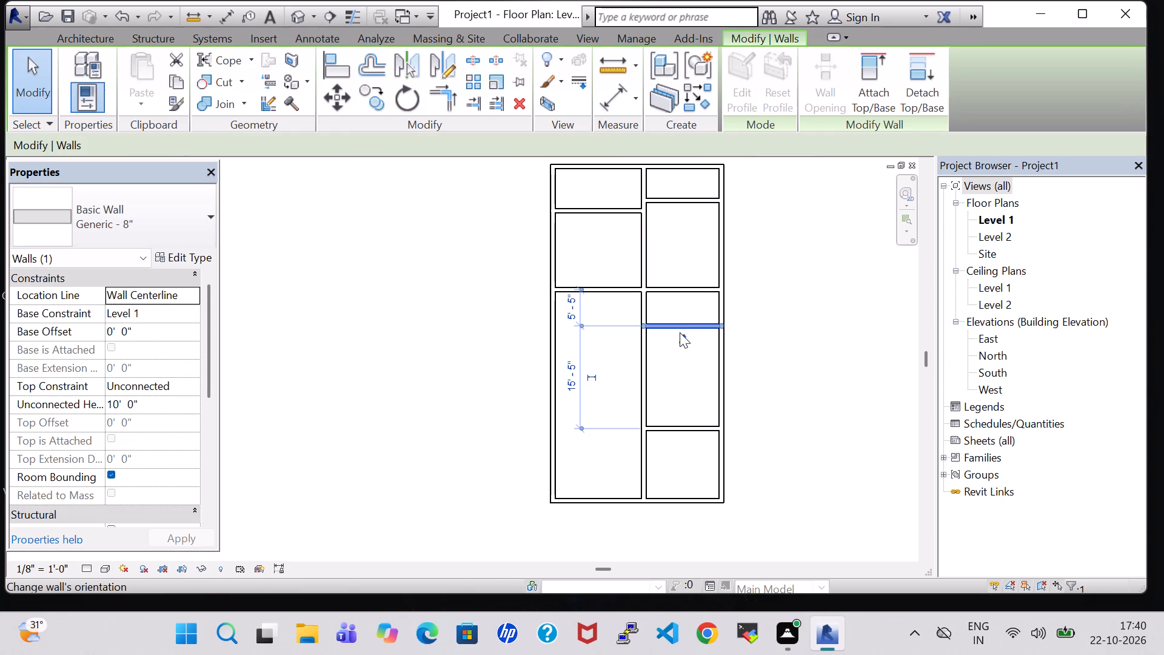
Nudge the southernmost east partition north until it is 13'-9" from the south exterior wall.
left_click(692, 423)
key("Up")
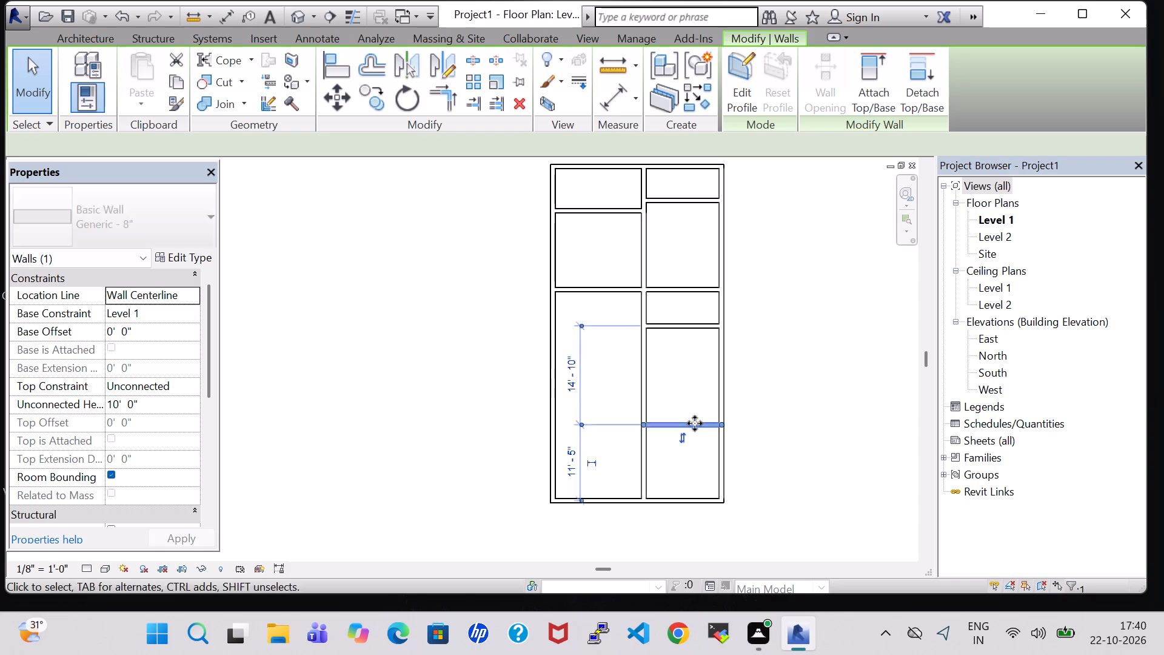
key("Up")
key("Up")
key("Up")
key("Up")
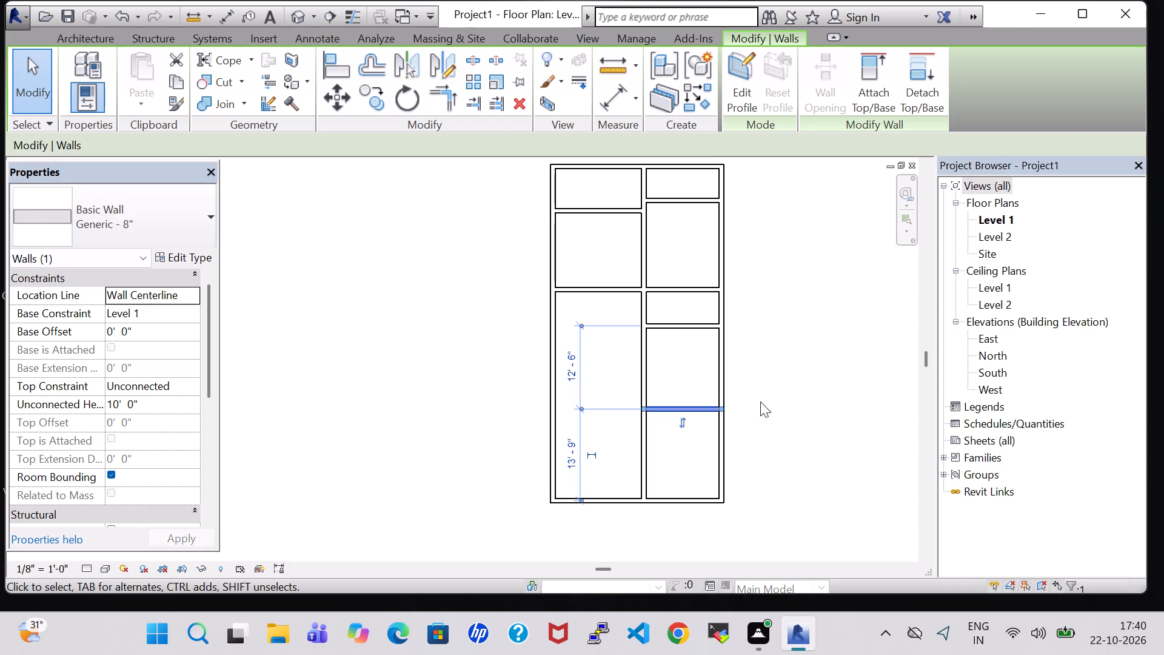
left_click(783, 393)
Draw a 10' high Generic - 8" wall from the vertical partition to the west wall, slightly south of the southernmost east partition.
left_click(87, 58)
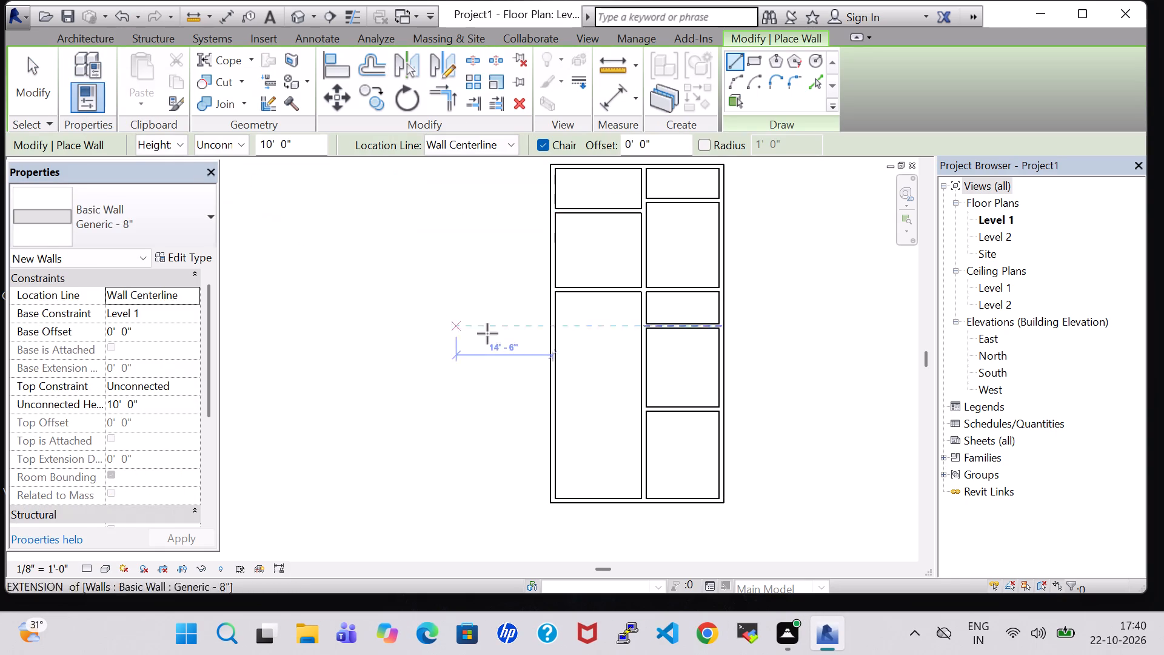
double_click(644, 433)
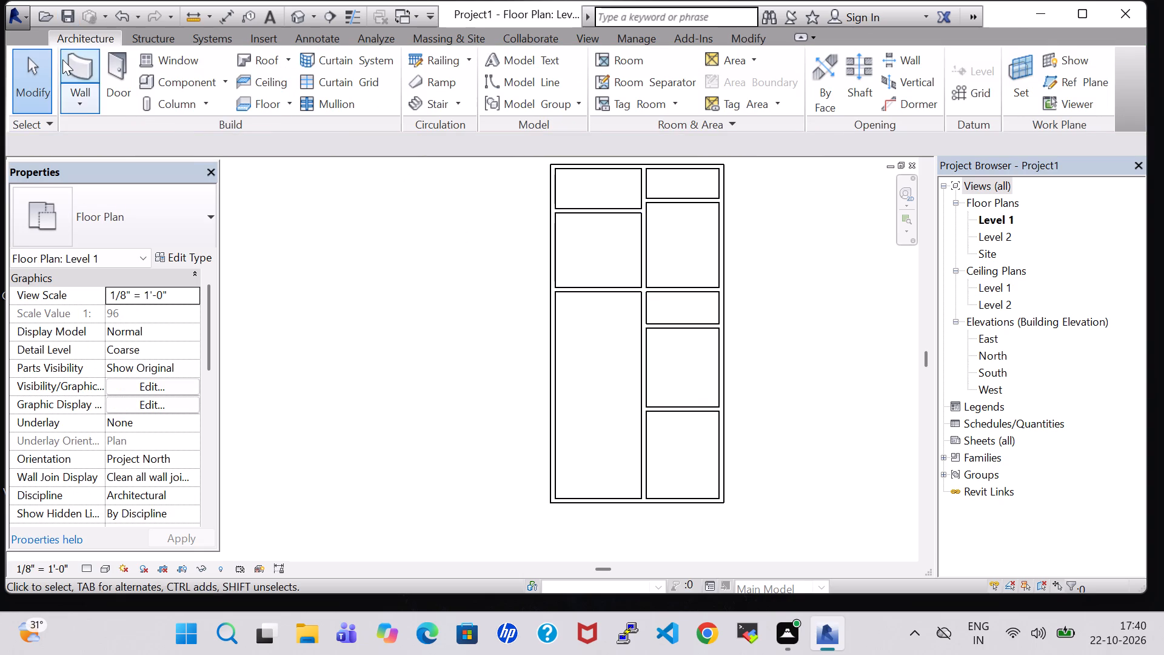
left_click(62, 59)
left_click(643, 438)
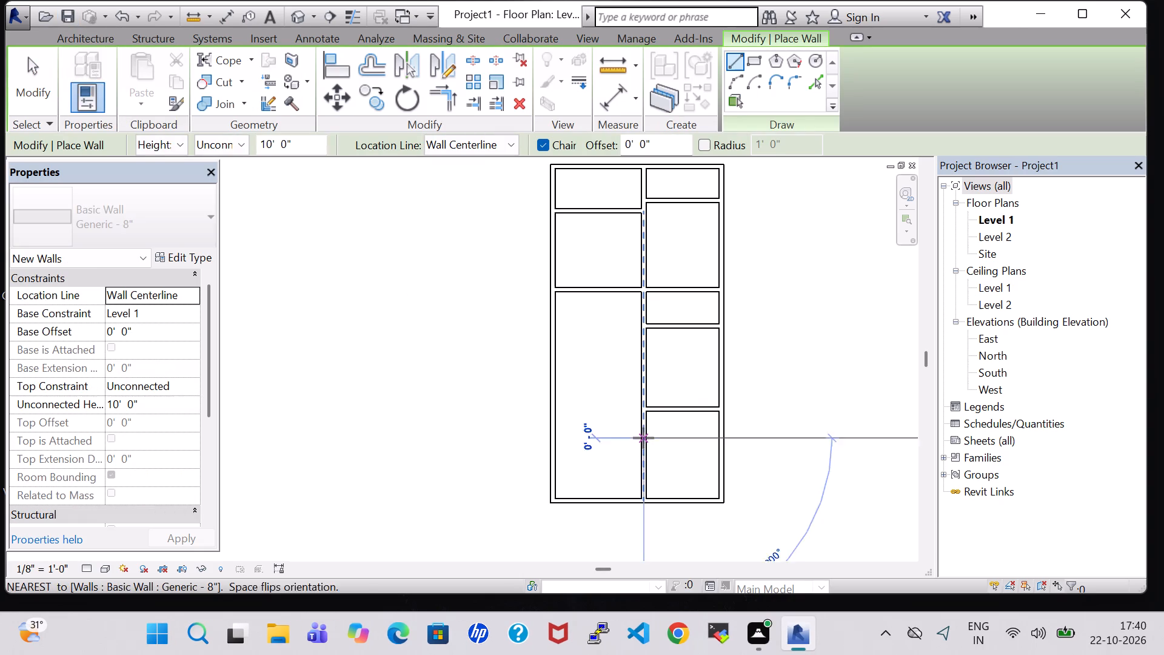
left_click(549, 438)
key("Escape")
key("Escape")
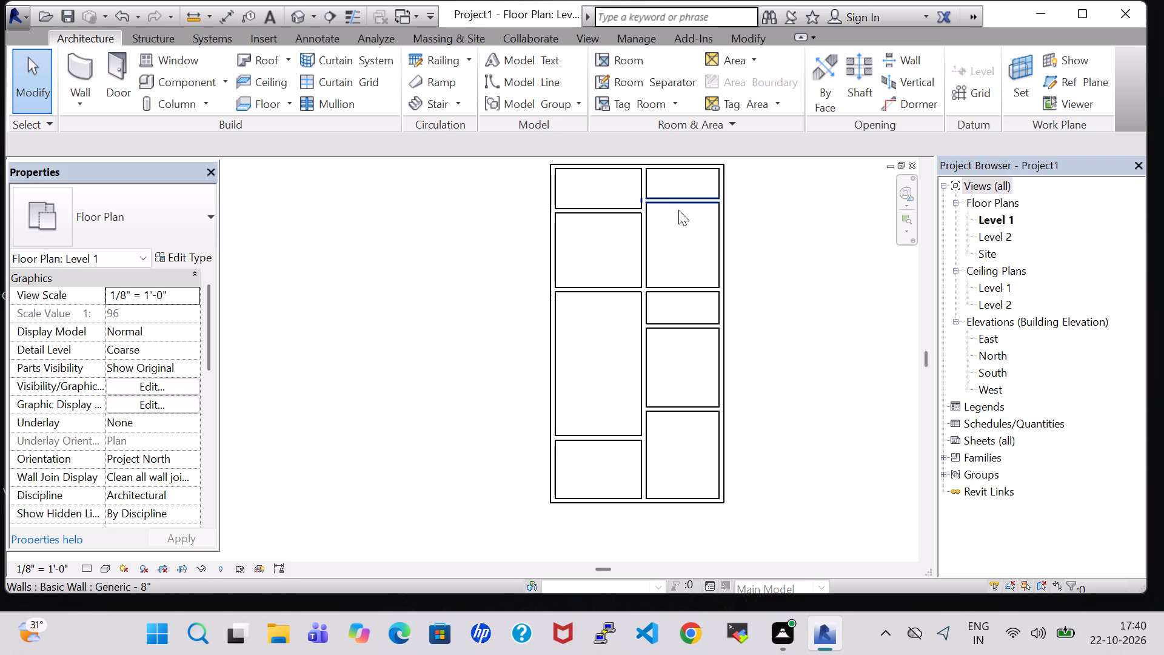
Nudge the northwest room's south partition southward until it is 7'-8" from the north exterior wall.
scroll(780, 266, "up", 1)
middle_click_drag(780, 266, 764, 283)
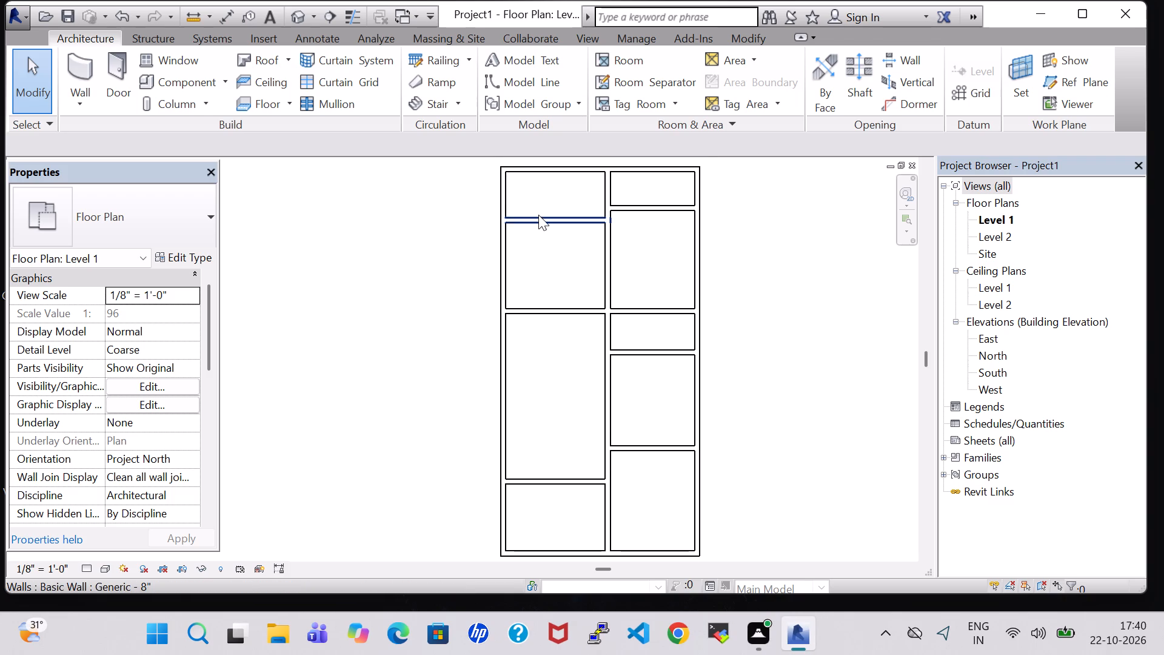
left_click(538, 215)
key("Down")
key("Down")
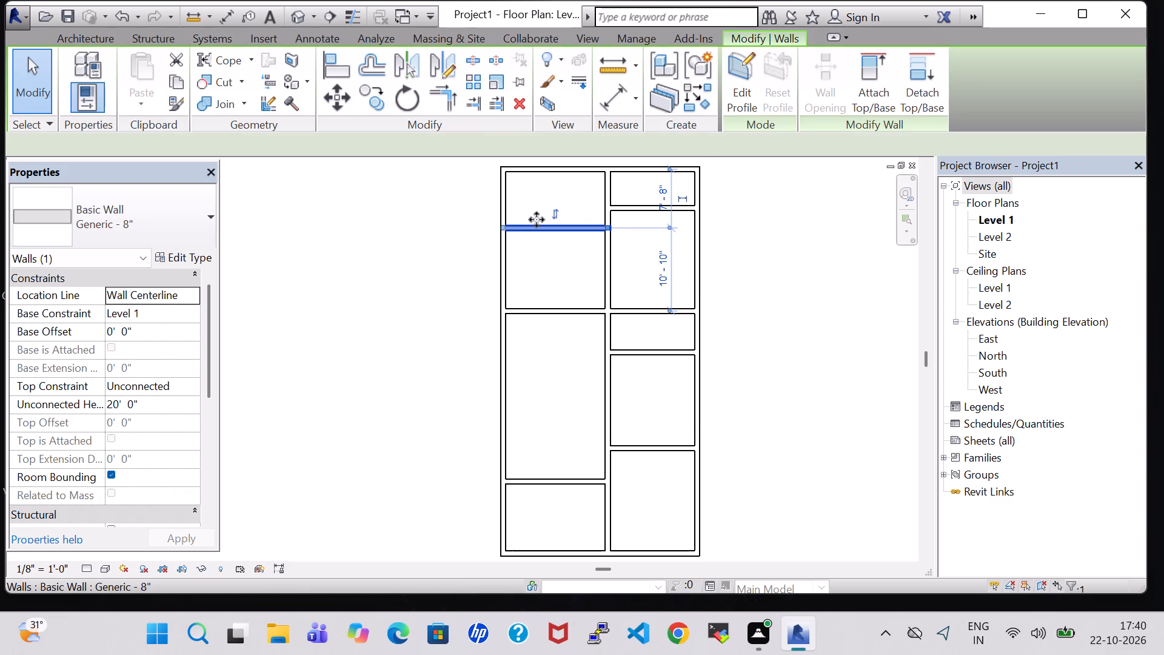
left_click(740, 333)
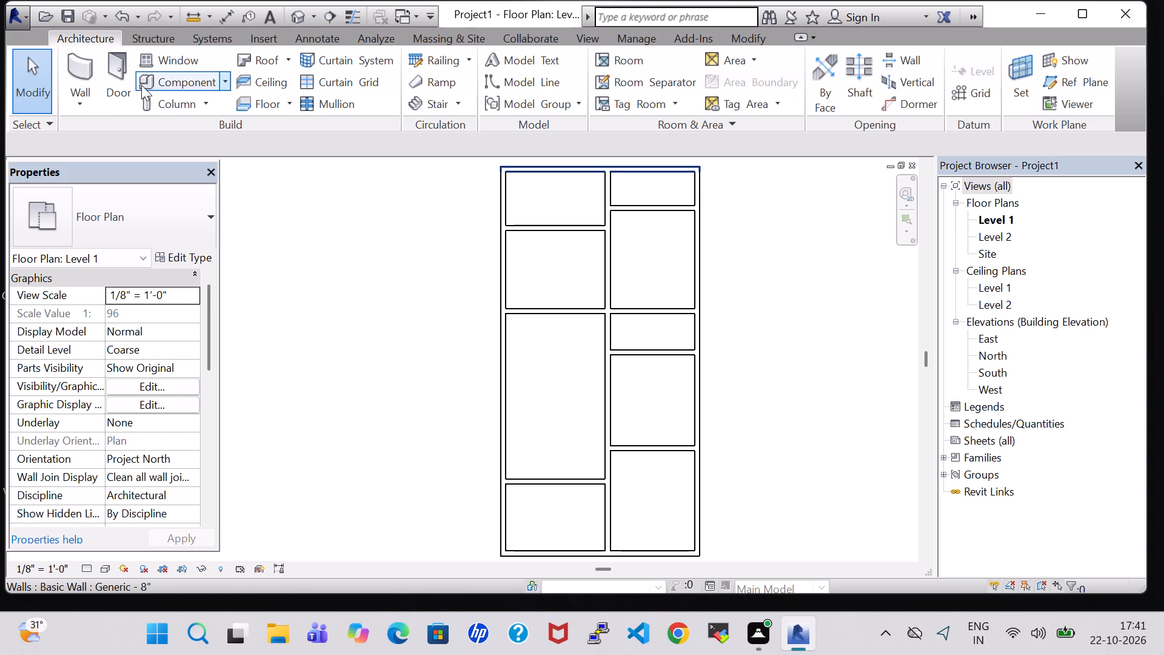
Split the cross partition 8'-6" from the west wall and again at the west face of the vertical partition.
left_click(740, 38)
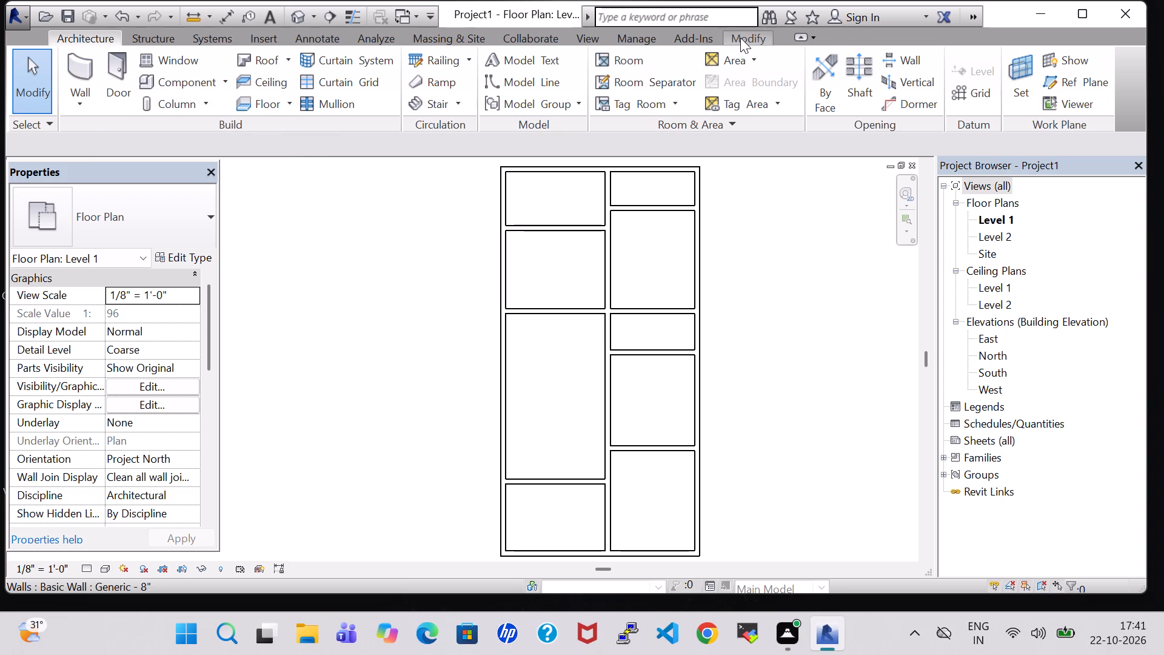
left_click(472, 56)
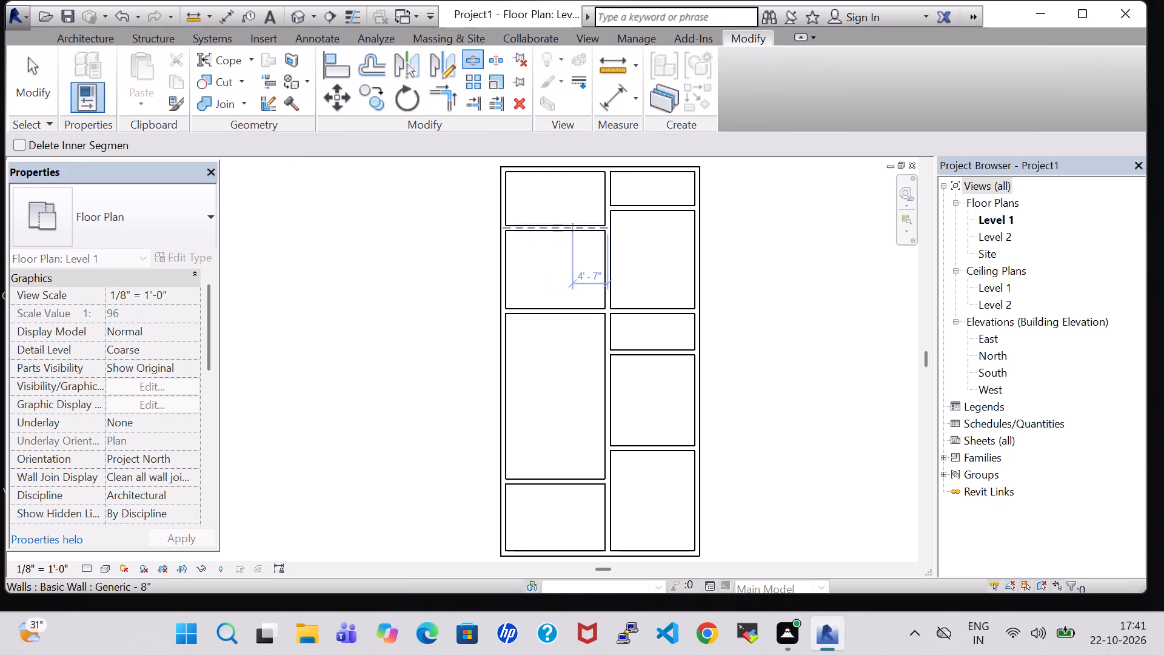
left_click(568, 312)
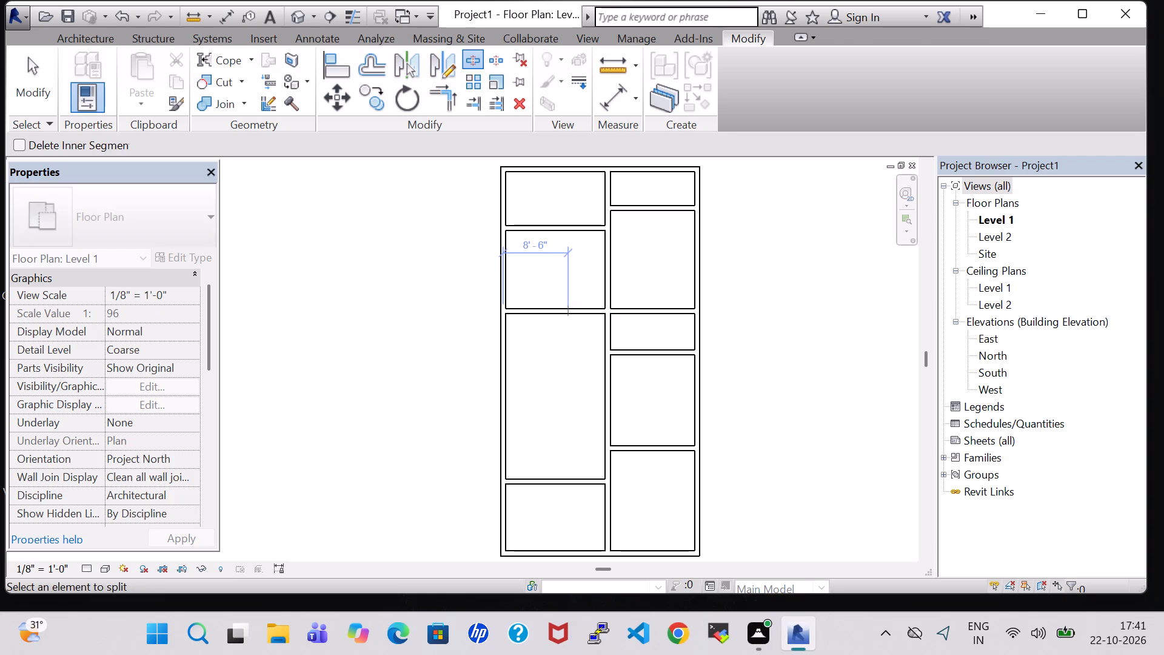
scroll(566, 356, "up", 5)
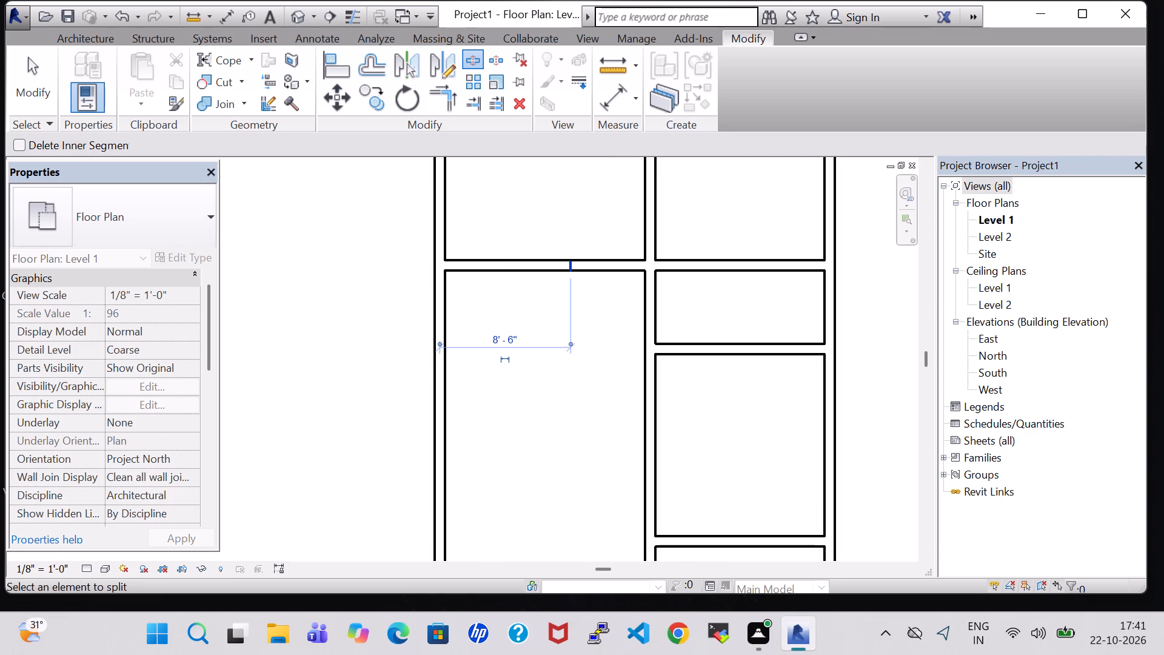
scroll(634, 274, "up", 5)
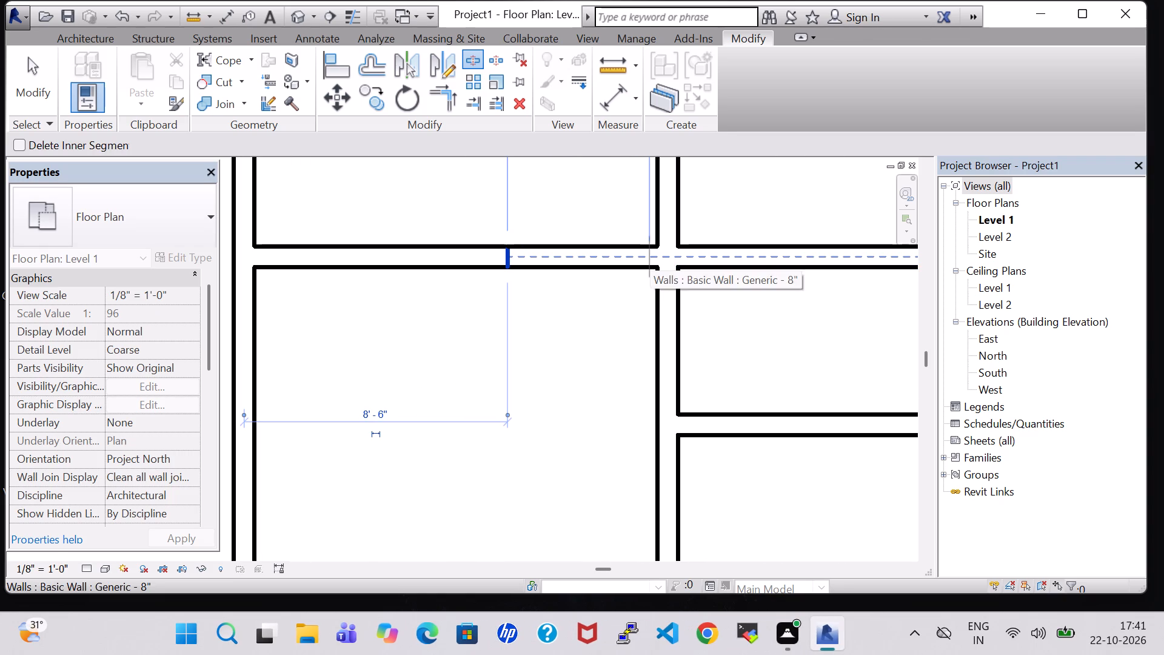
left_click(654, 260)
key("Escape")
key("Escape")
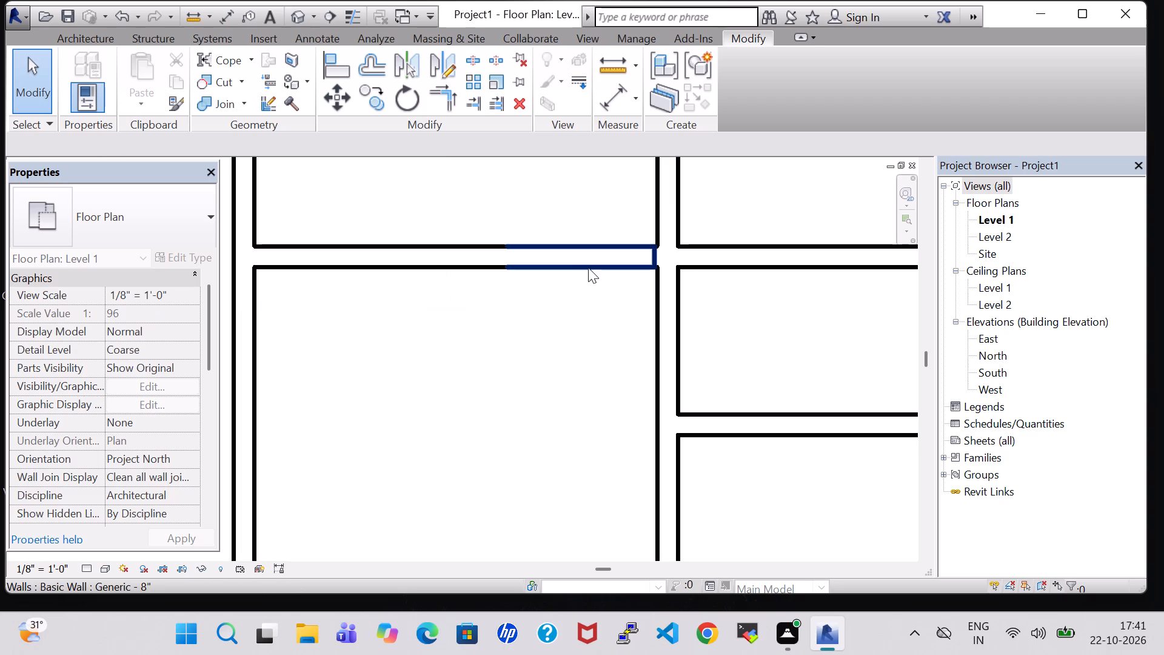
Delete the cross partition's segment between the two split points to open the western rooms to each other.
left_click(587, 265)
key("Delete")
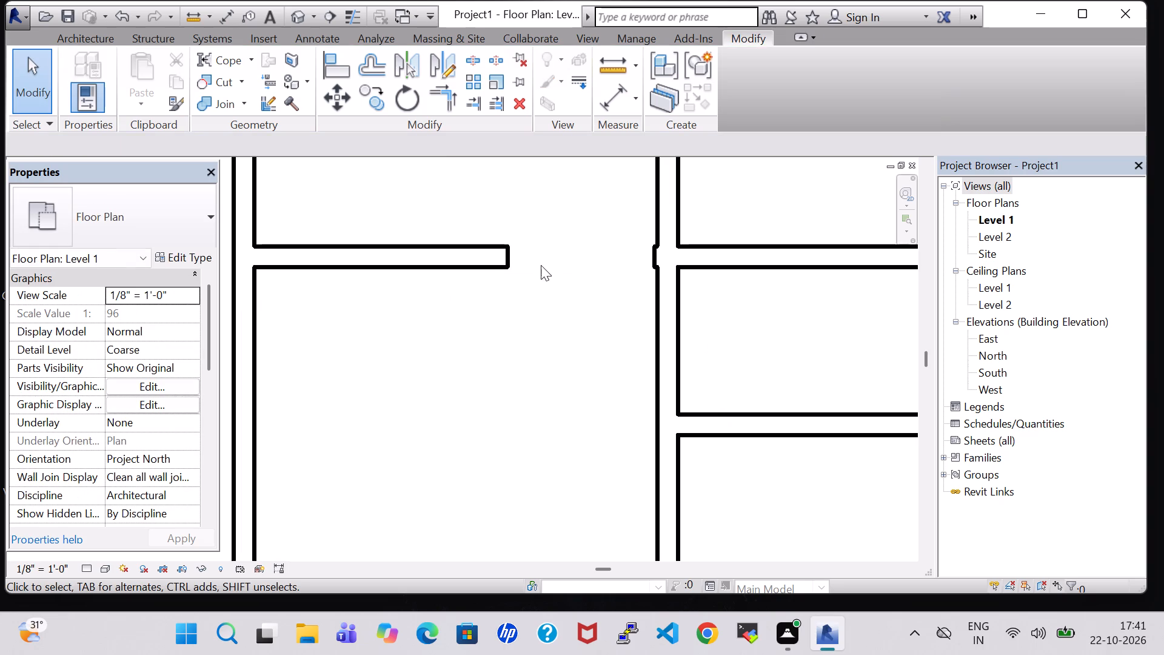
Nudge the cross partition's east segment eastward so its stub clears the vertical partition's west face.
left_click(656, 257)
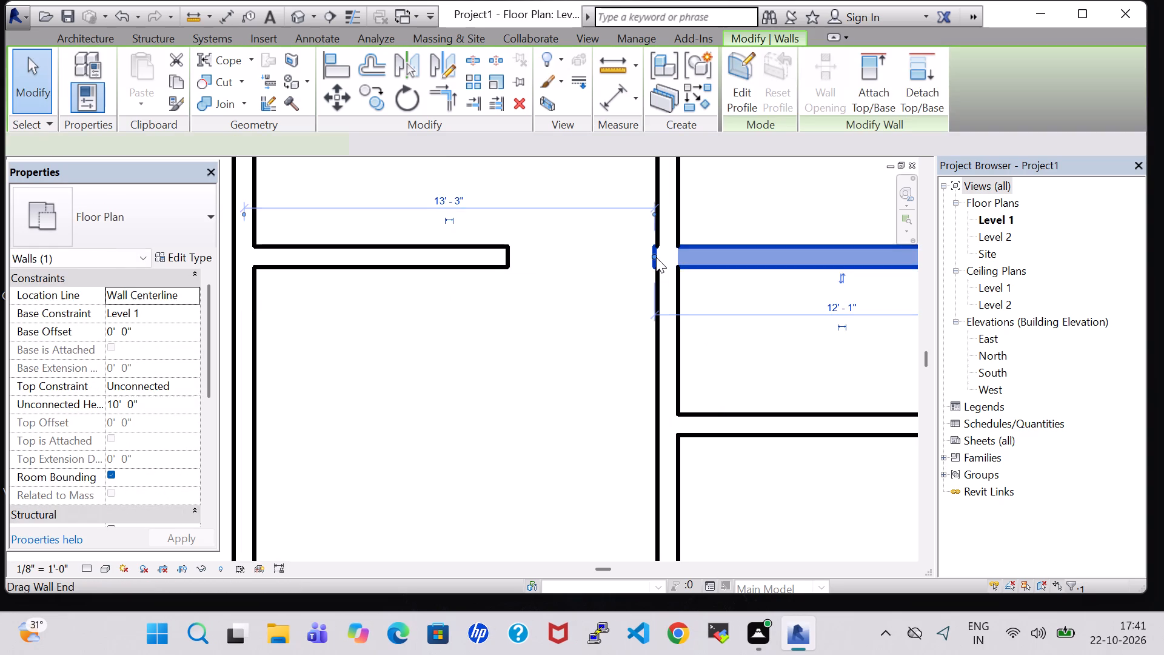
key("Right")
left_click(408, 346)
Examine the overall floor plan layout around the new opening in the cross partition.
scroll(408, 346, "down", 1)
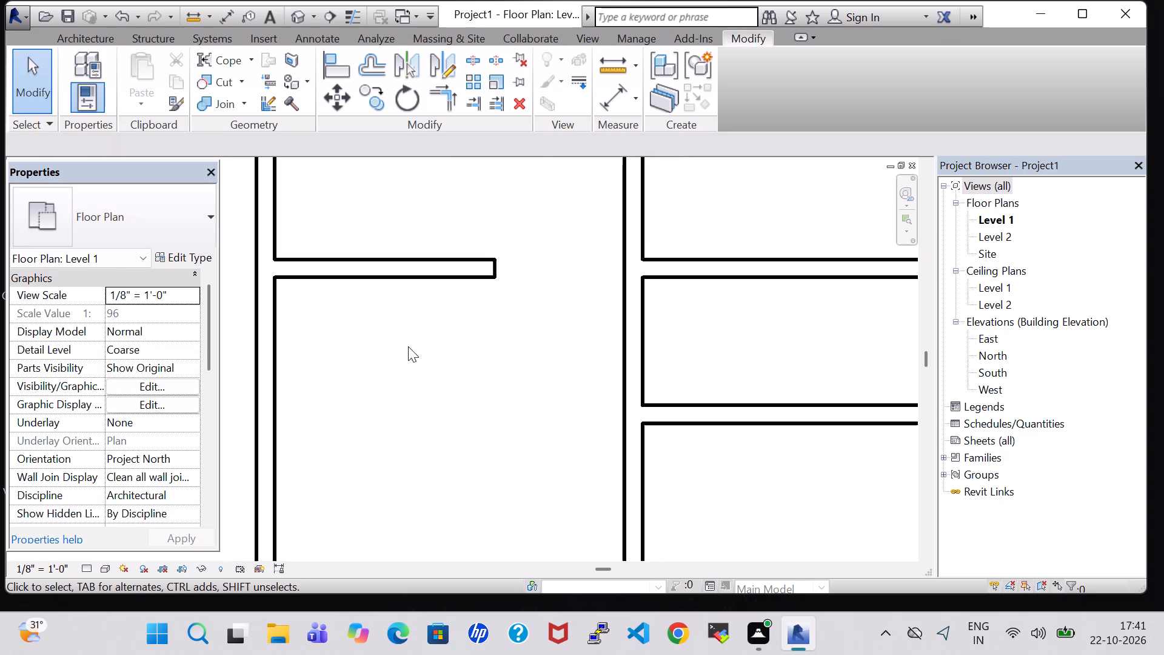
scroll(408, 346, "down", 5)
scroll(658, 337, "down", 1)
middle_click_drag(735, 299, 740, 326)
scroll(740, 326, "down", 2)
middle_click_drag(777, 317, 771, 315)
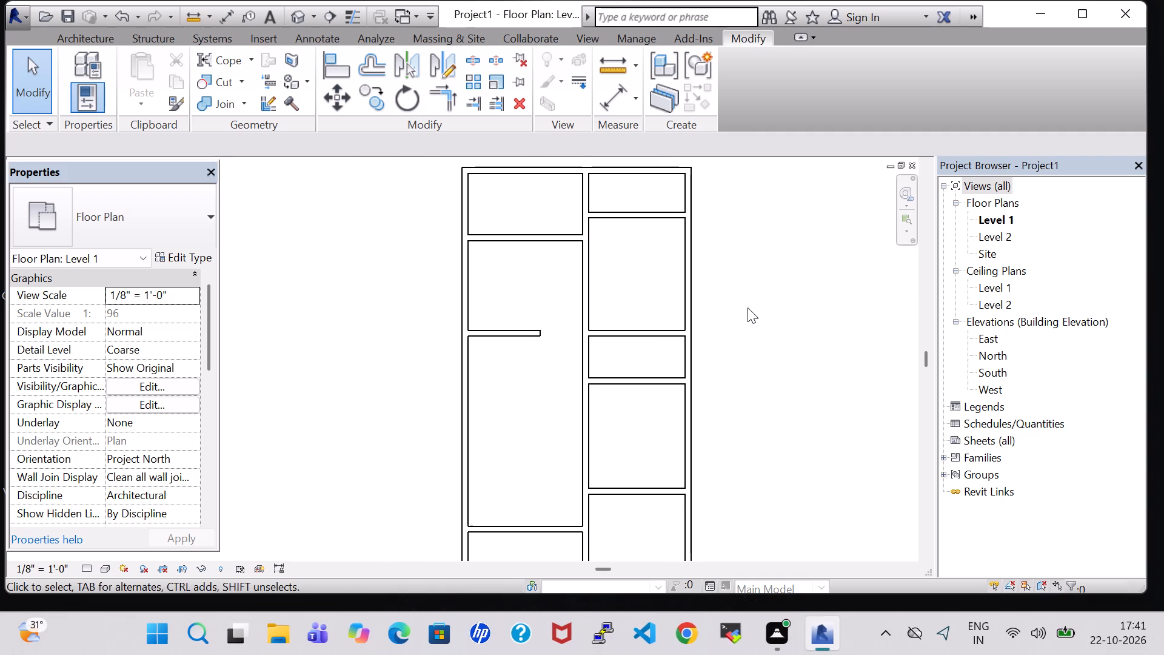
scroll(781, 318, "down", 1)
middle_click_drag(781, 318, 732, 301)
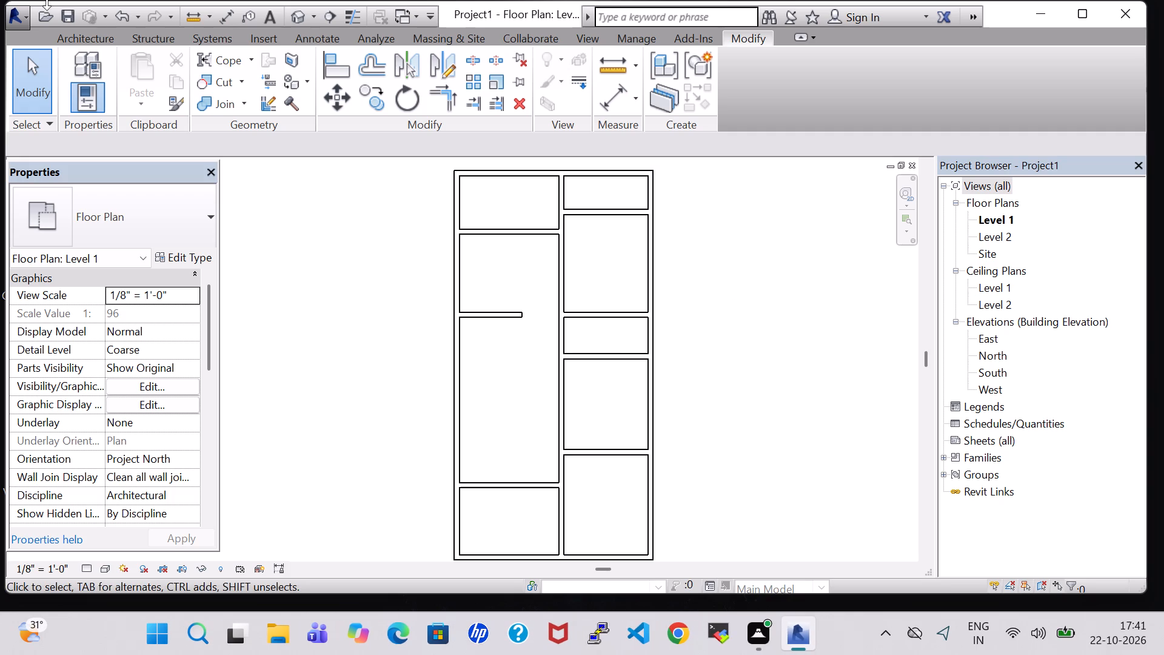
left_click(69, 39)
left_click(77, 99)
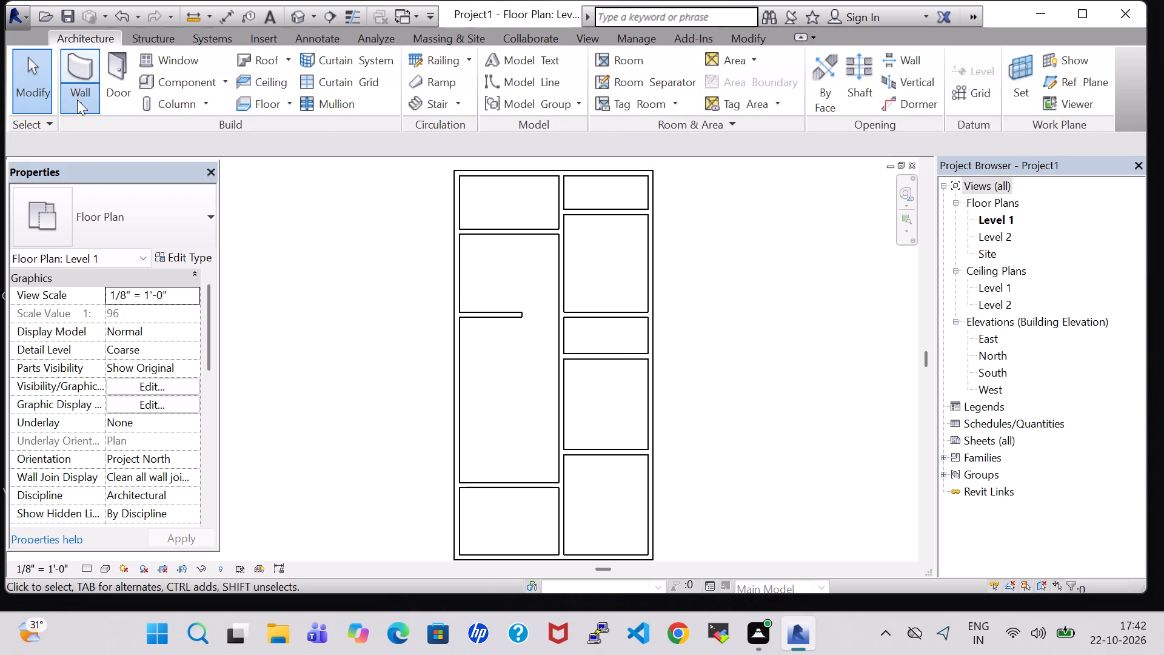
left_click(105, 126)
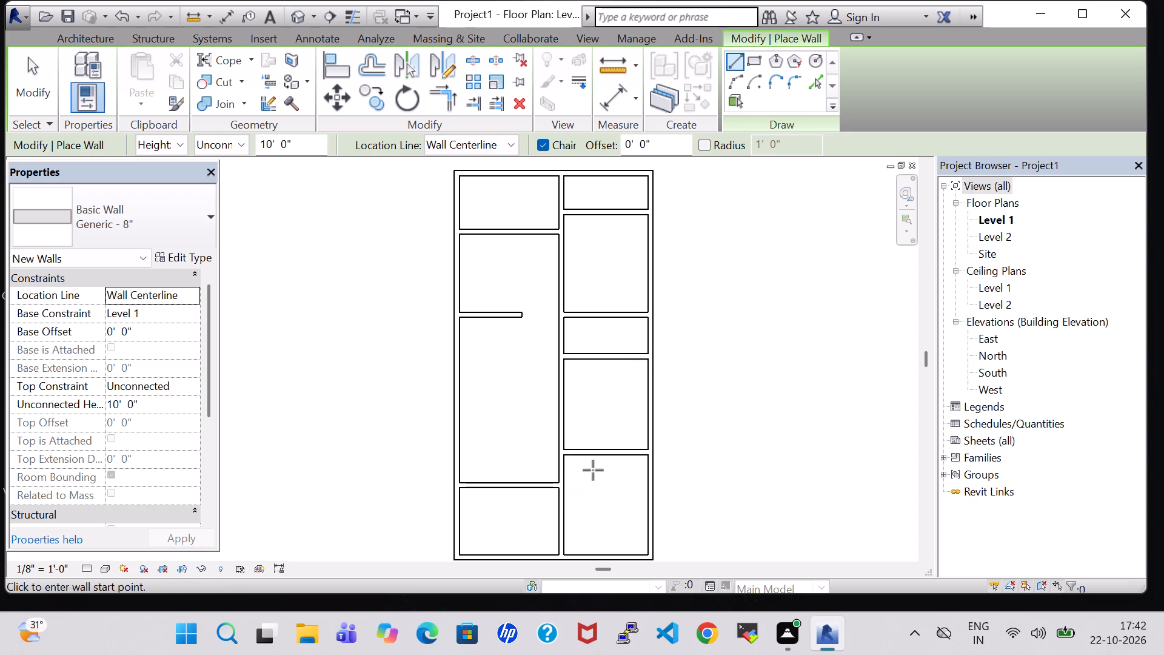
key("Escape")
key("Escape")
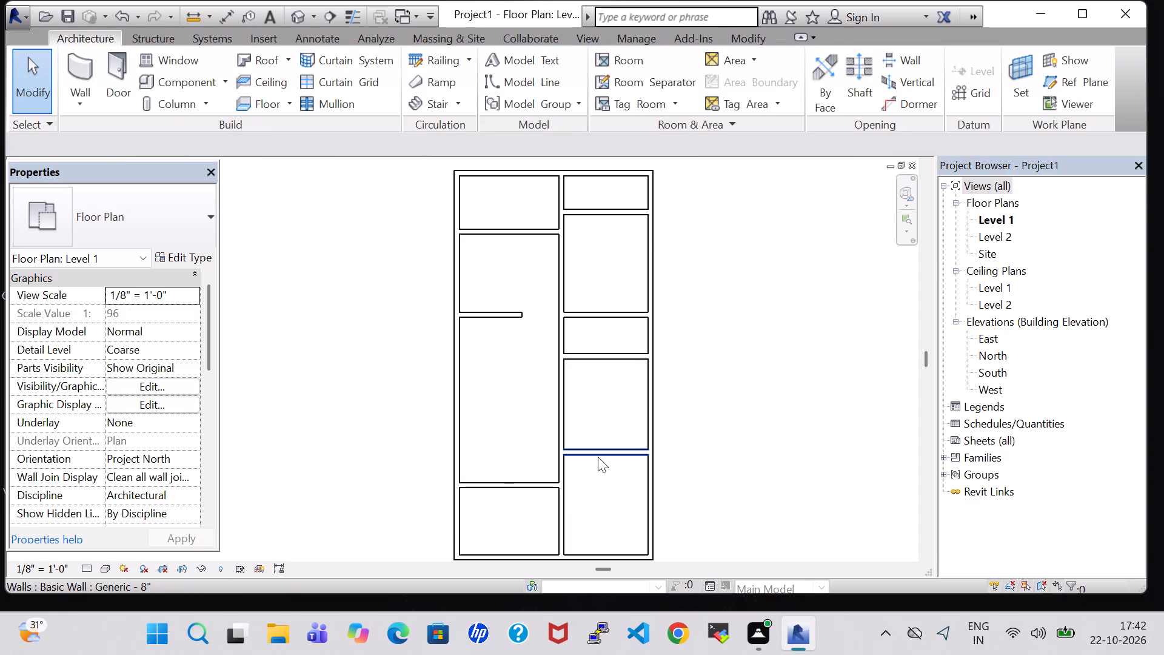
Nudge the southernmost east partition north until it is 11'-0" from the next east partition to its north.
left_click(599, 455)
key("Up")
key("Up")
key("Up")
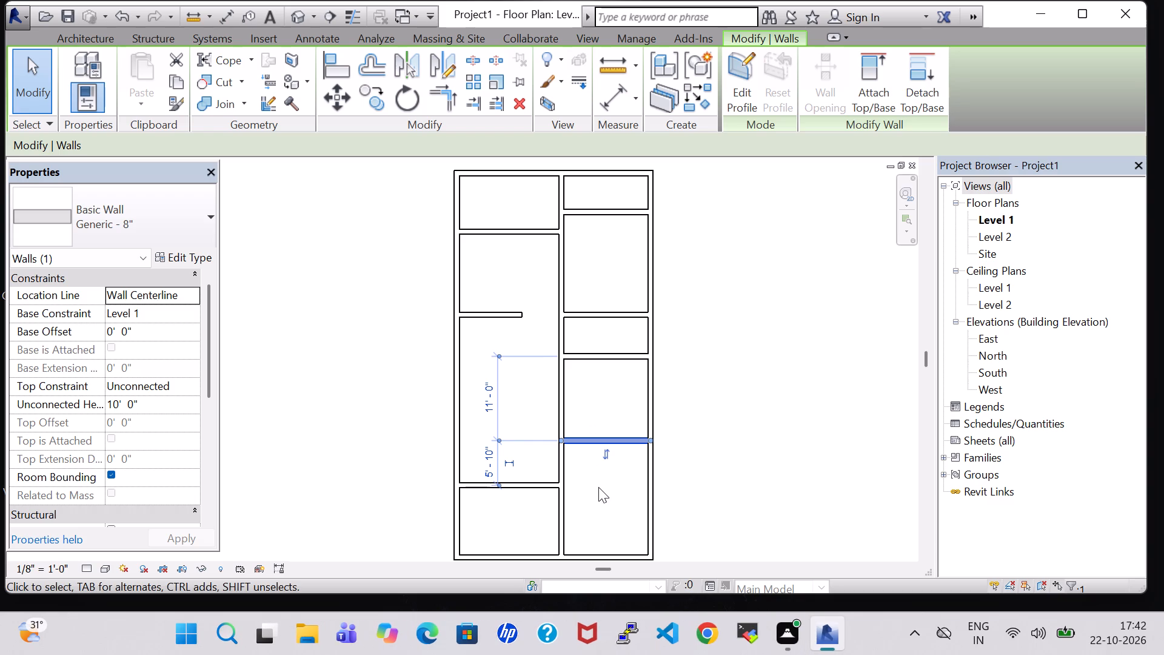
Split the central vertical partition just below the southwestern cross partition and again where it meets the south exterior wall.
left_click(475, 57)
scroll(603, 651, "up", 3)
scroll(556, 454, "up", 4)
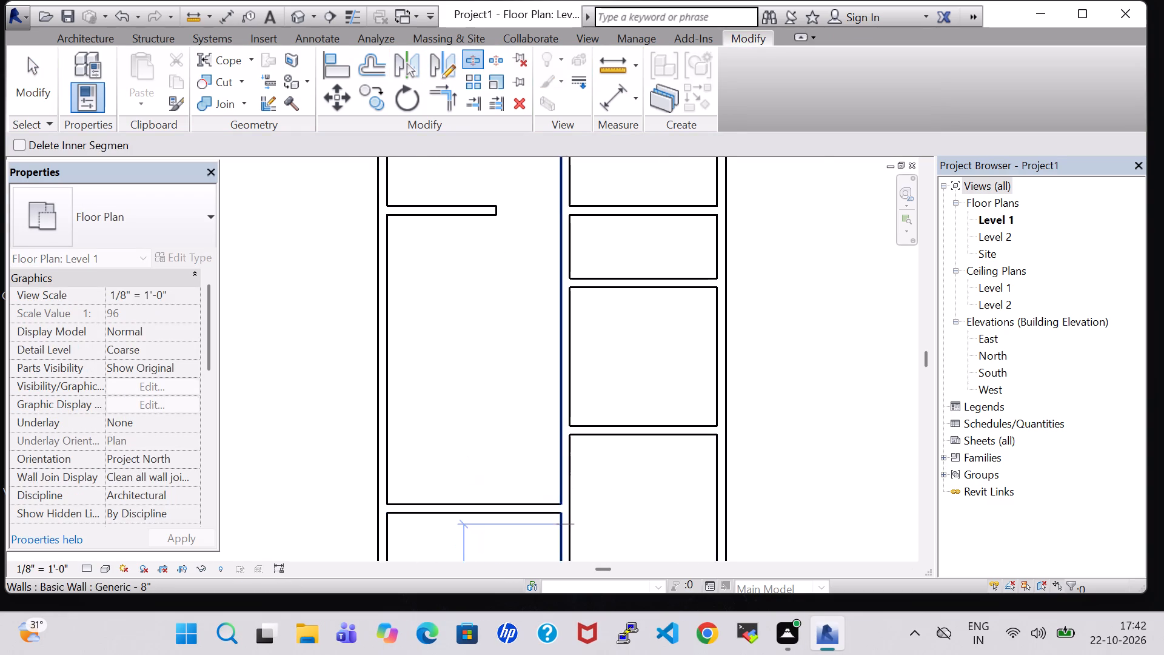
scroll(576, 521, "up", 4)
left_click(558, 508)
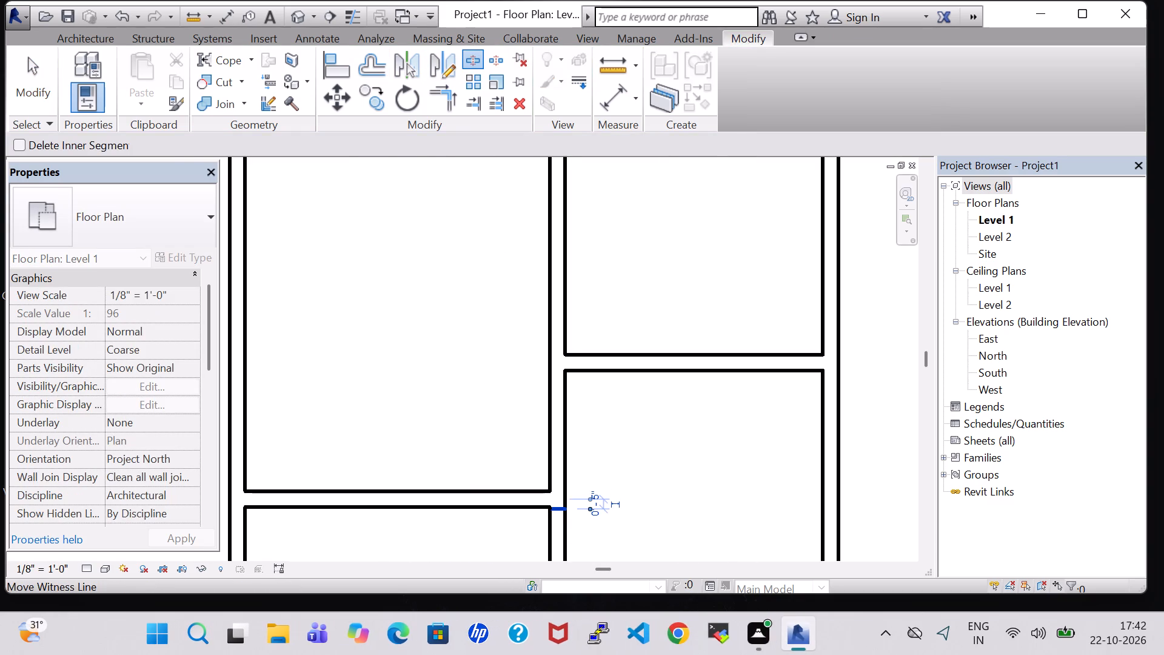
scroll(598, 509, "up", 1)
scroll(597, 391, "down", 2)
key("Escape")
middle_click_drag(647, 479, 643, 463)
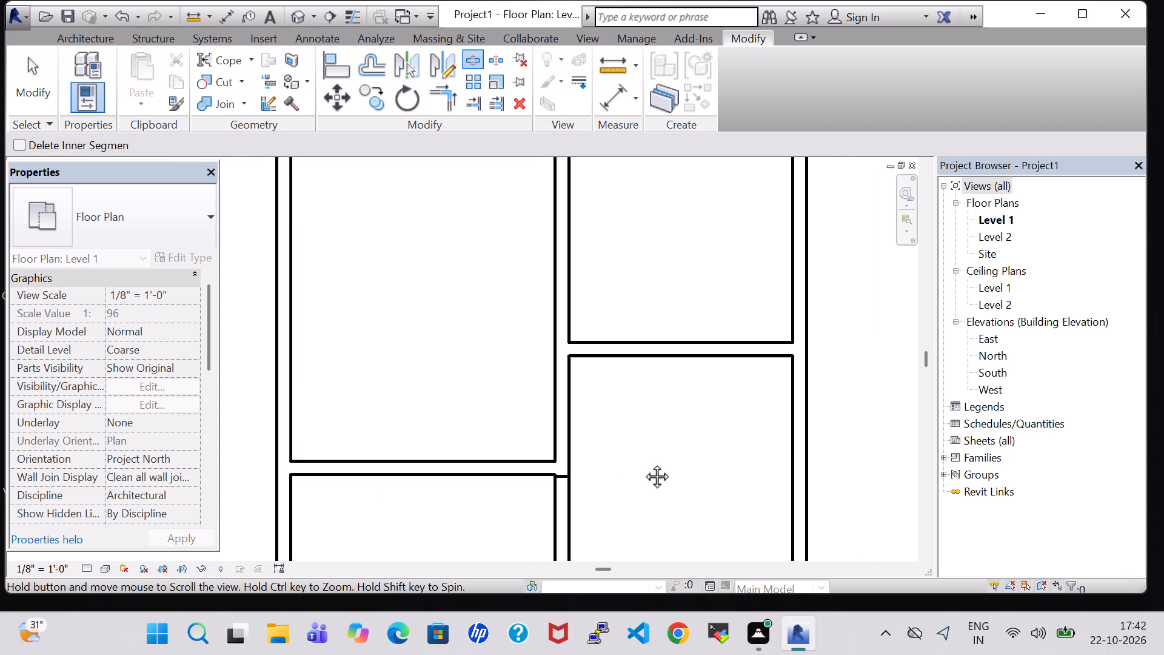
middle_click_drag(643, 463, 662, 319)
scroll(662, 319, "down", 2)
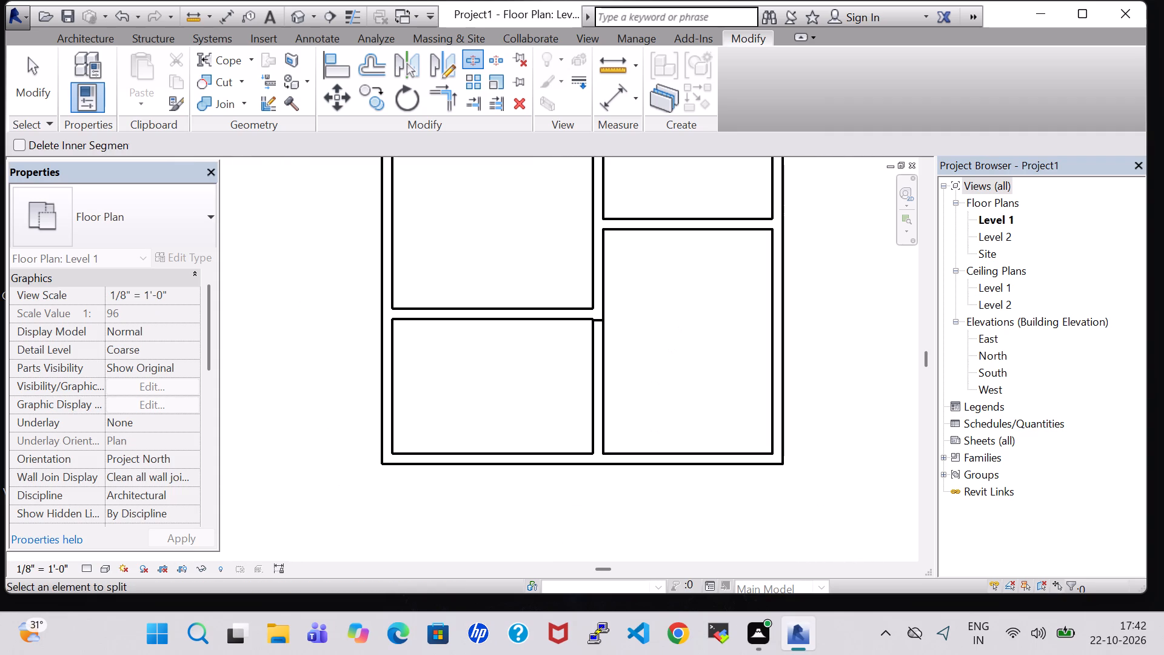
scroll(612, 434, "up", 1)
left_click(598, 454)
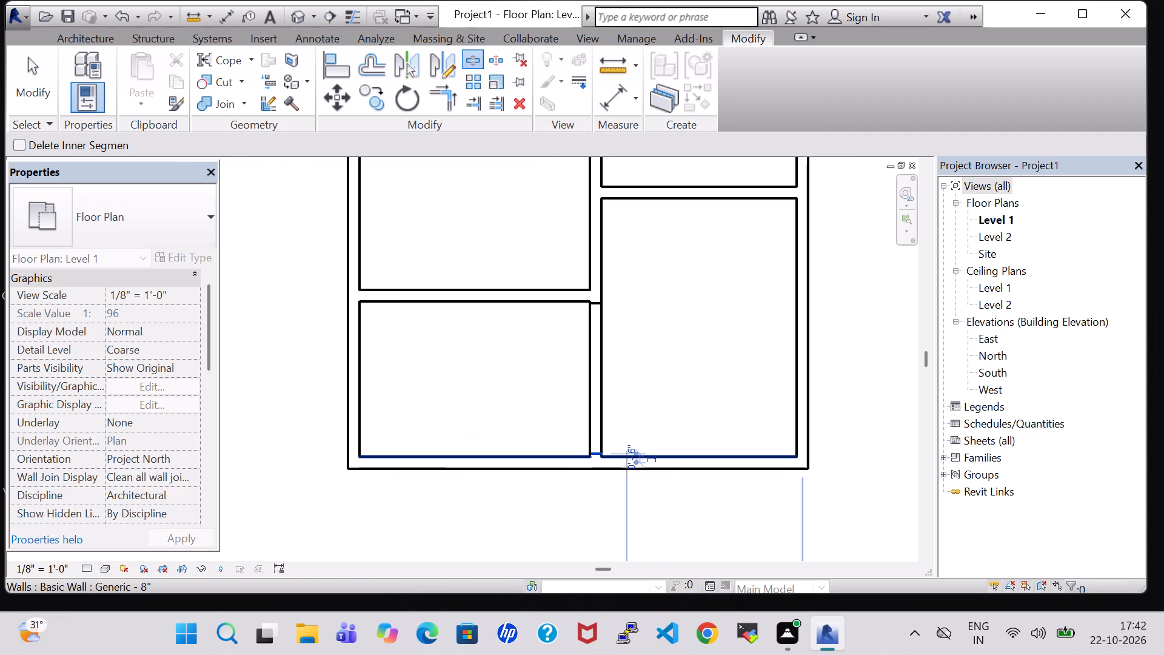
key("Escape")
key("Escape")
Delete the central partition's southern segment and the small stub remaining at the south exterior wall.
left_click(598, 387)
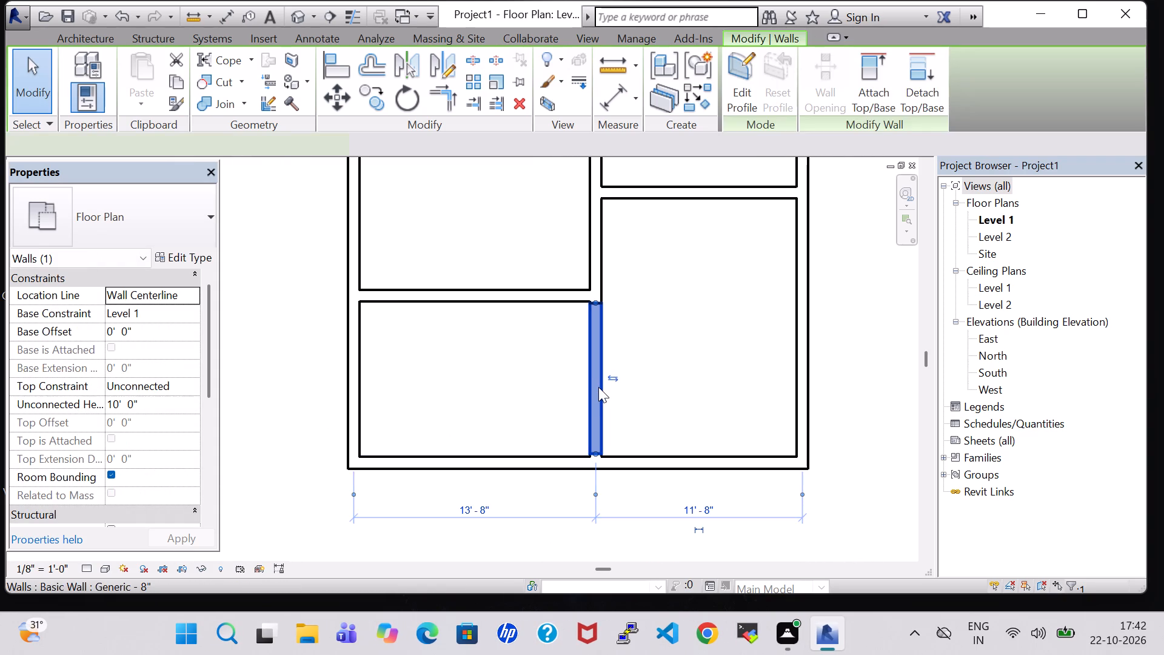
key("Delete")
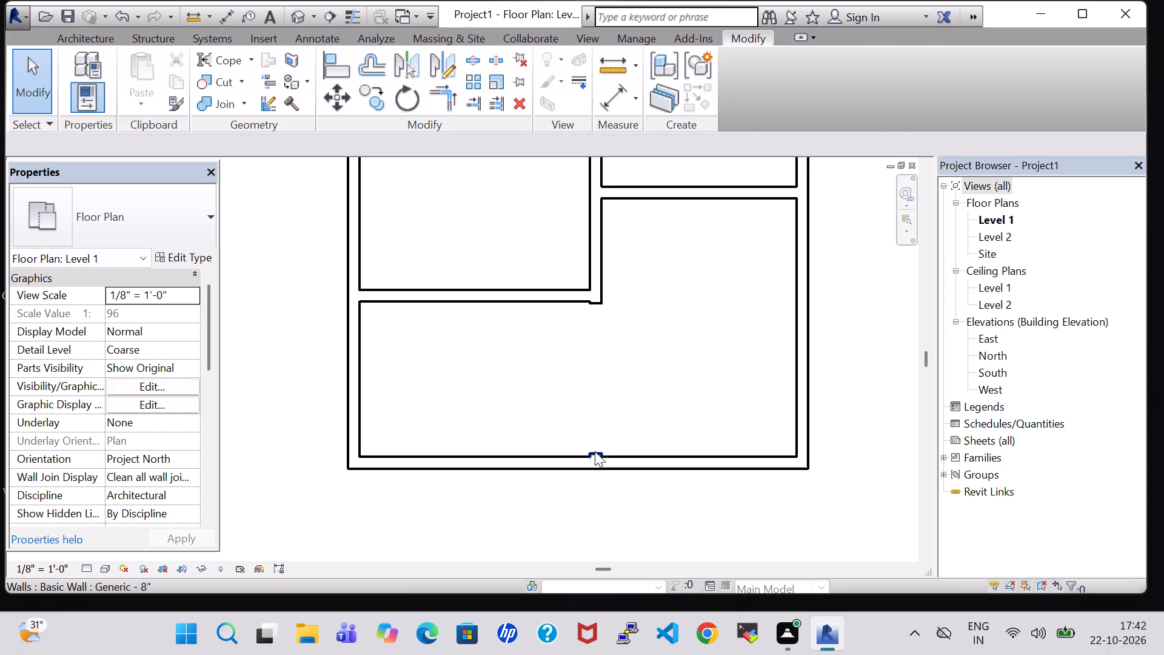
left_click(595, 451)
key("Delete")
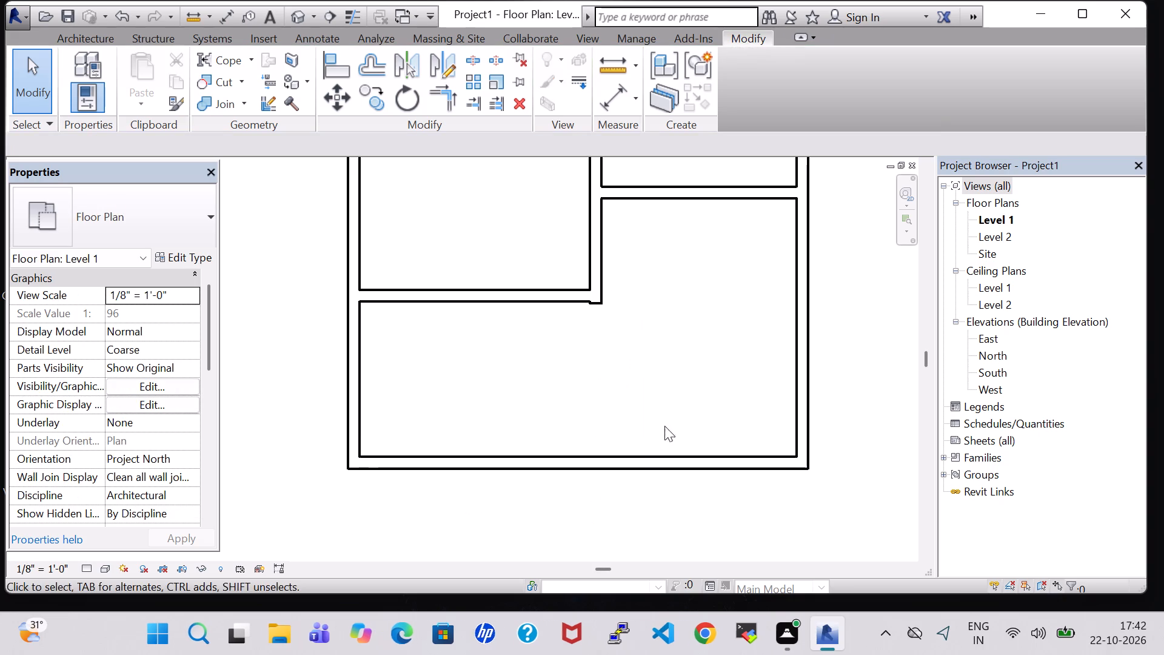
Nudge the remaining central partition north so its south end lines up with the cross partition's south face.
left_click(598, 307)
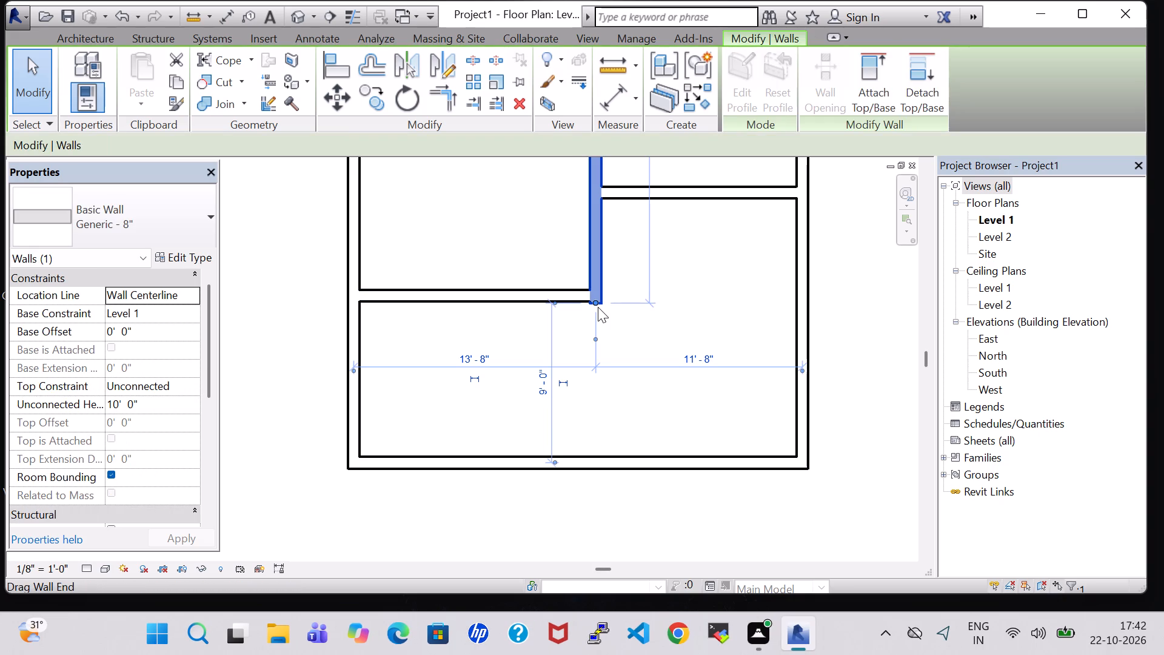
key("Up")
left_click(855, 357)
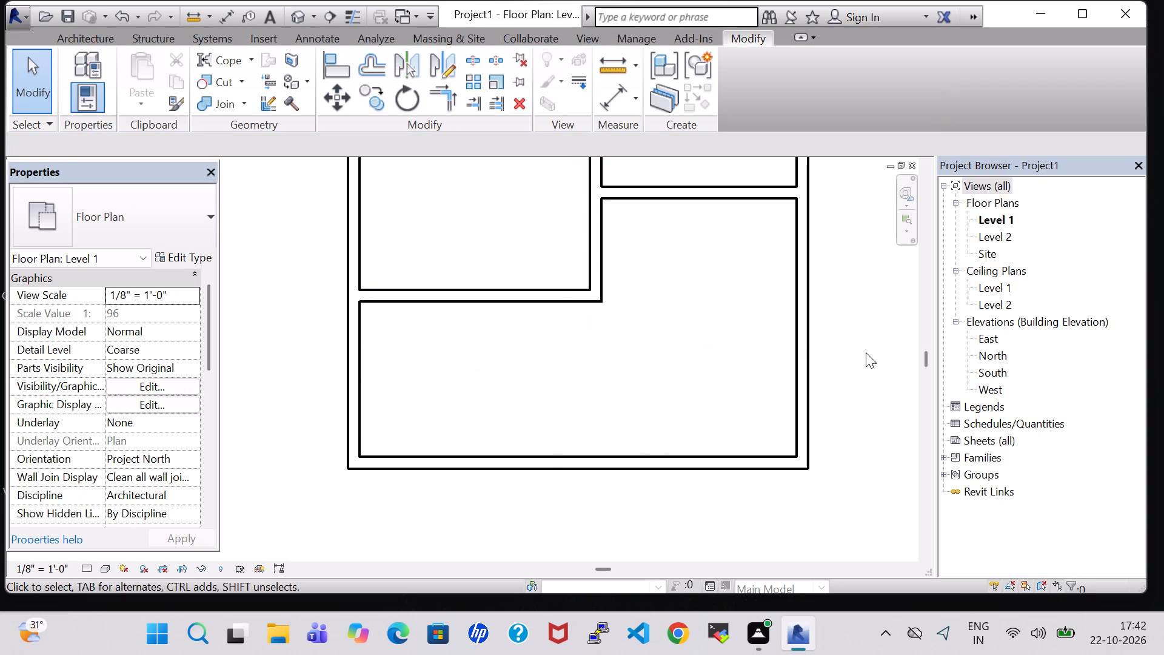
Draw room separation lines about 3'-3" east from the central partition's south corner and about 8'-9" south to the exterior wall's inner face.
scroll(553, 352, "down", 4)
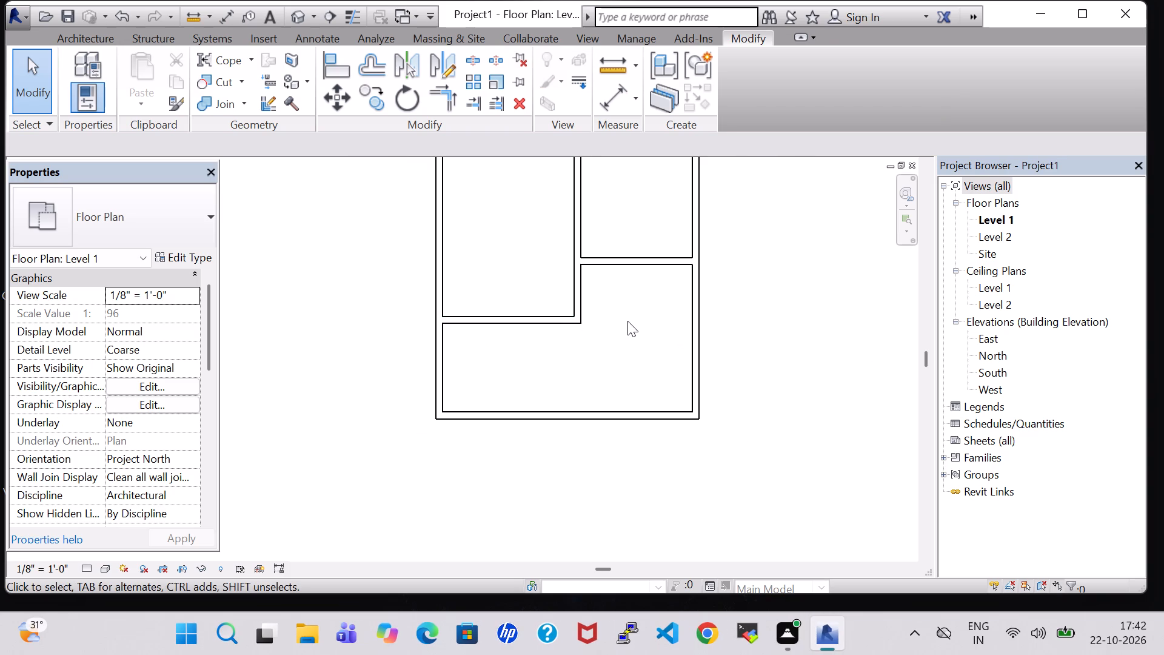
left_click(101, 41)
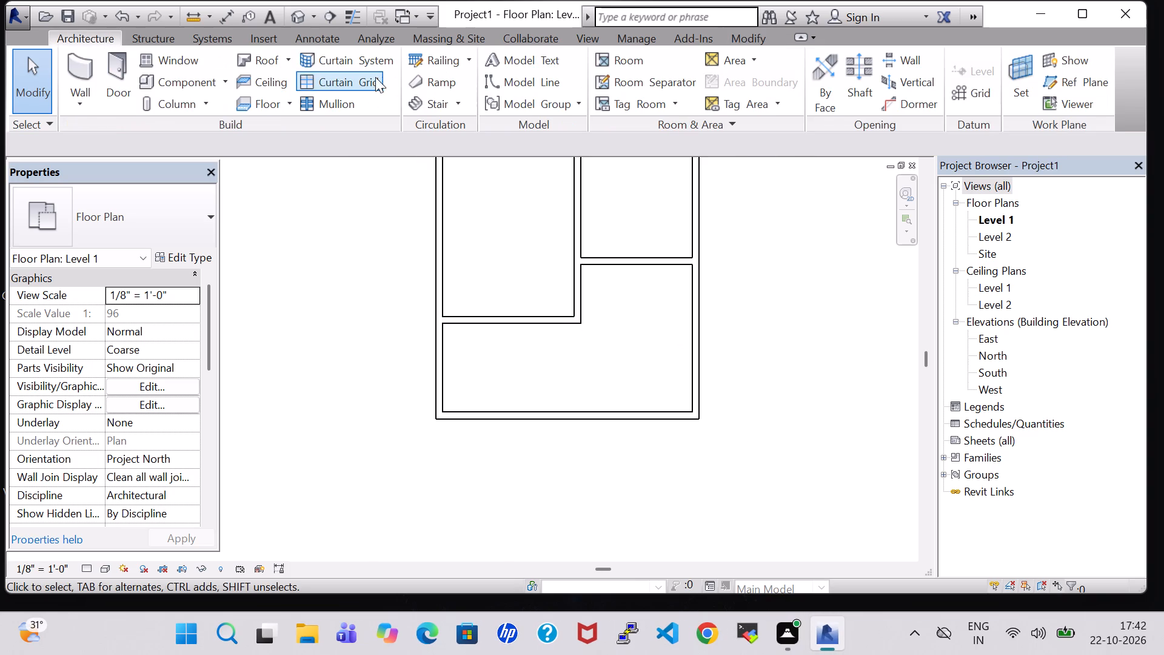
left_click(643, 84)
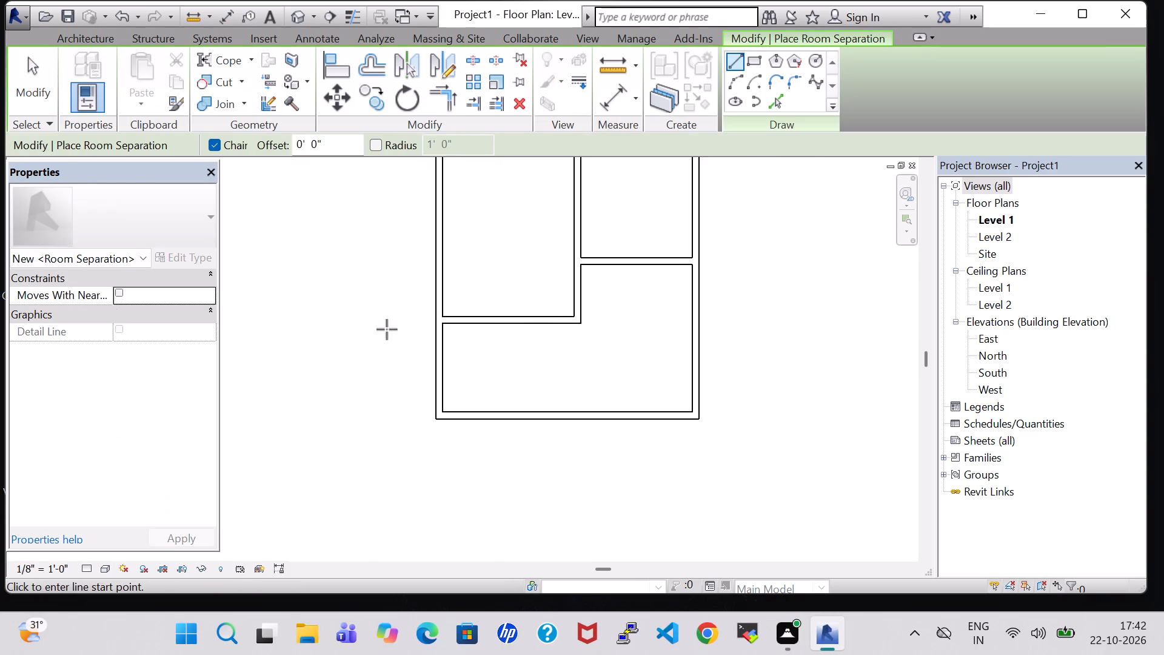
scroll(581, 321, "up", 3)
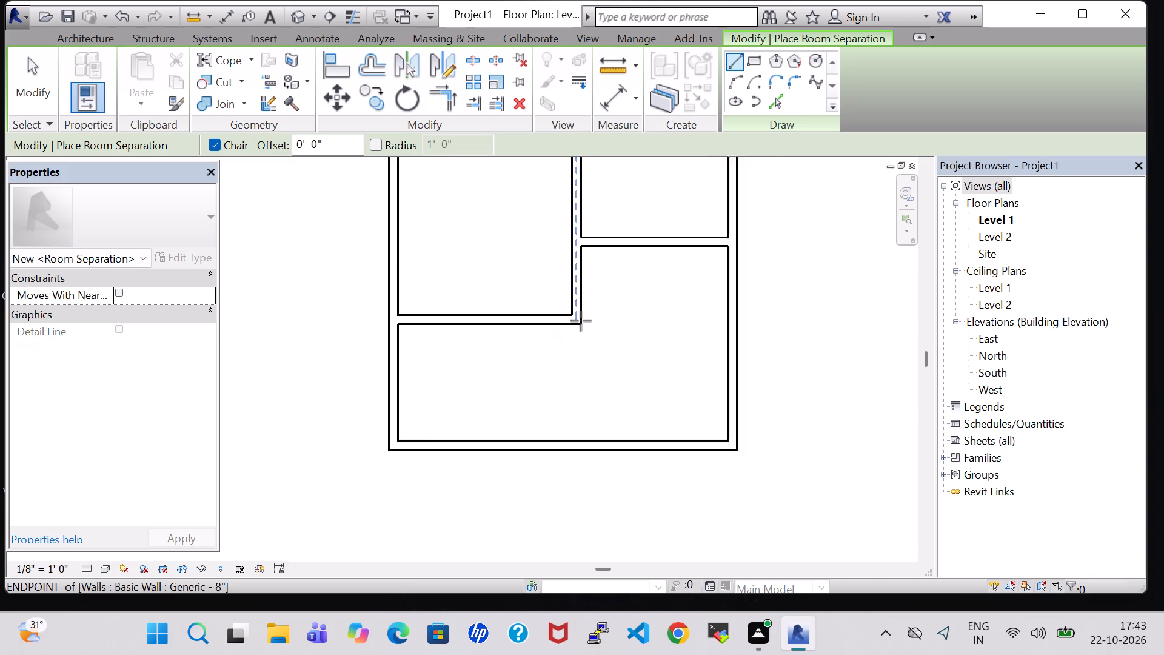
scroll(581, 321, "up", 1)
left_click(581, 327)
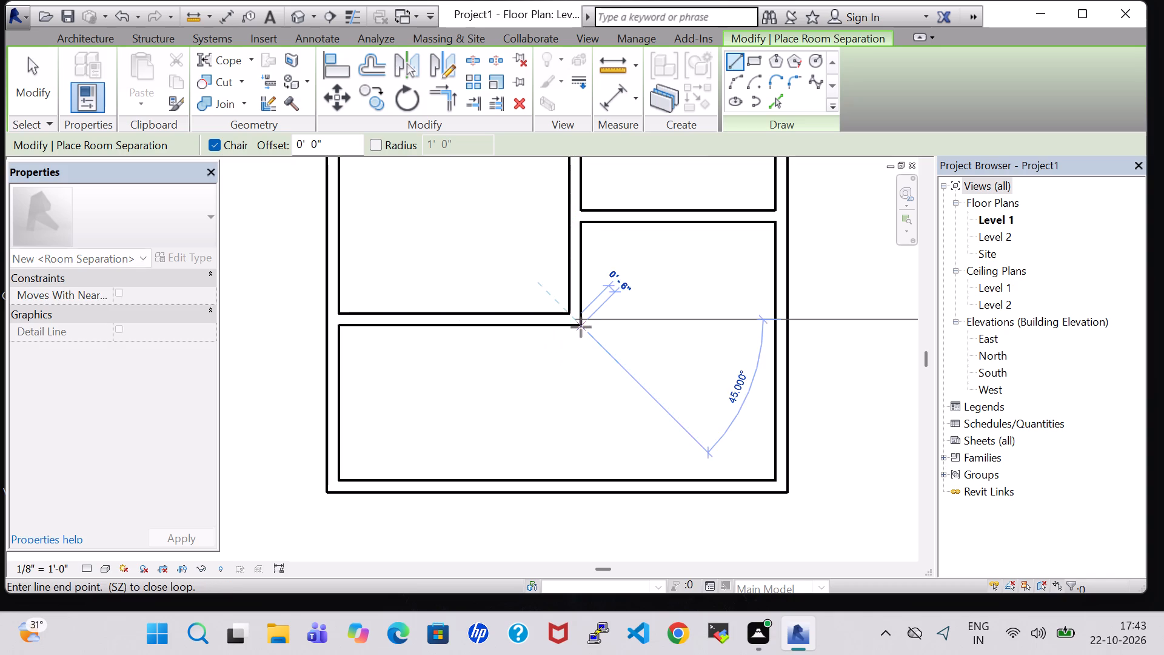
key("Escape")
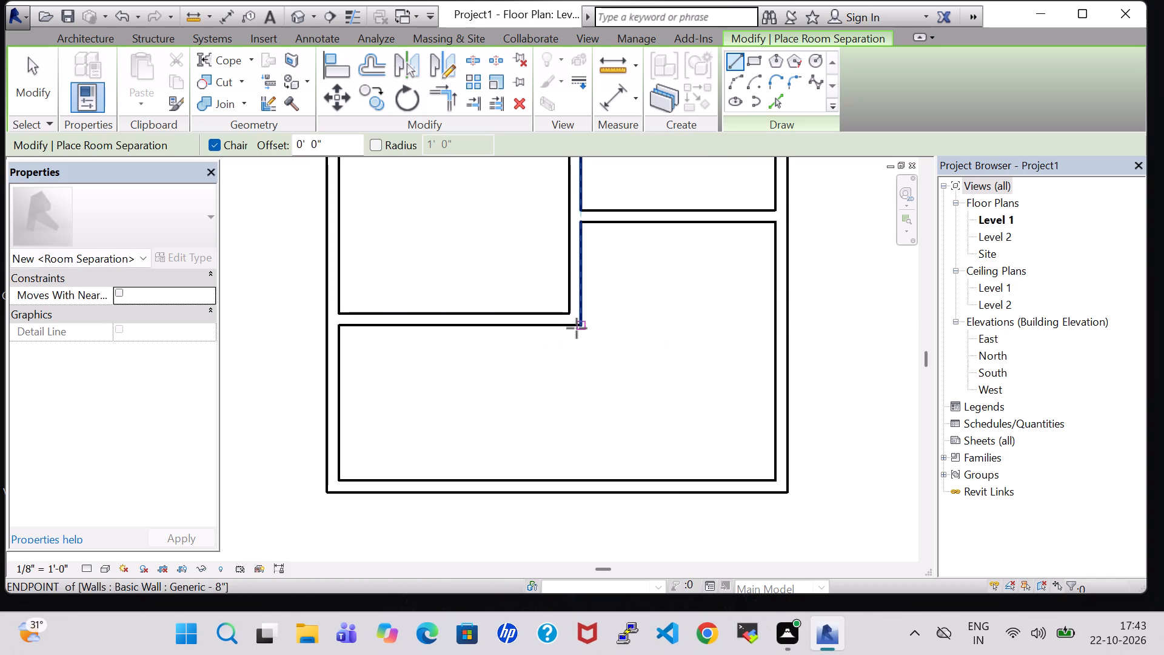
left_click(577, 328)
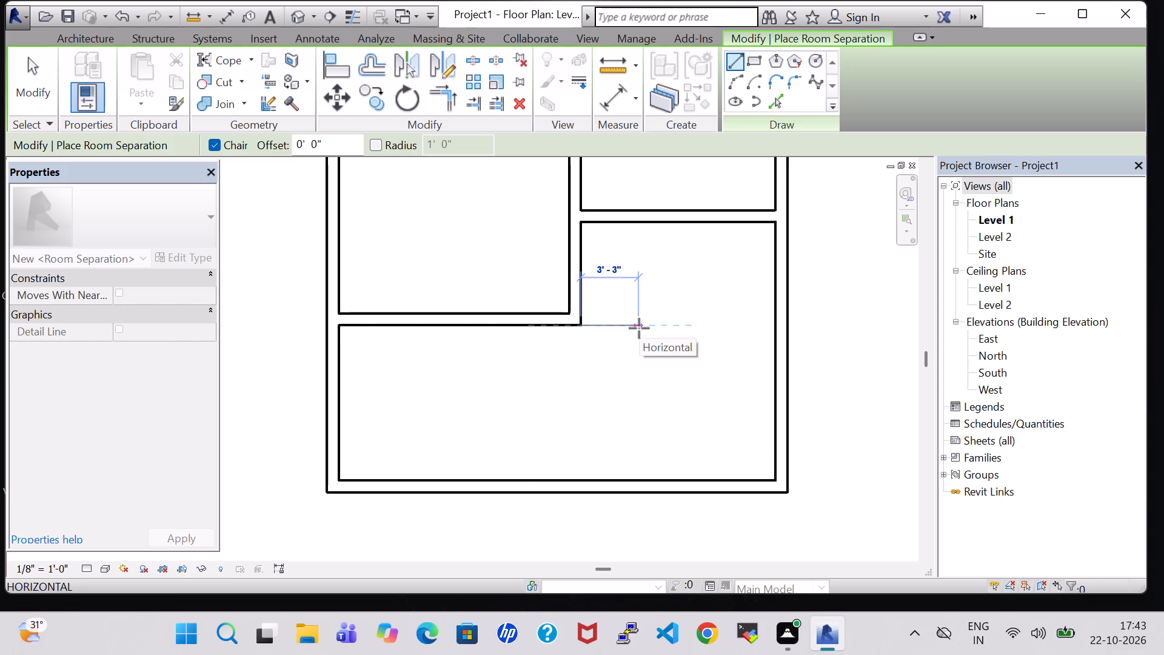
left_click(639, 328)
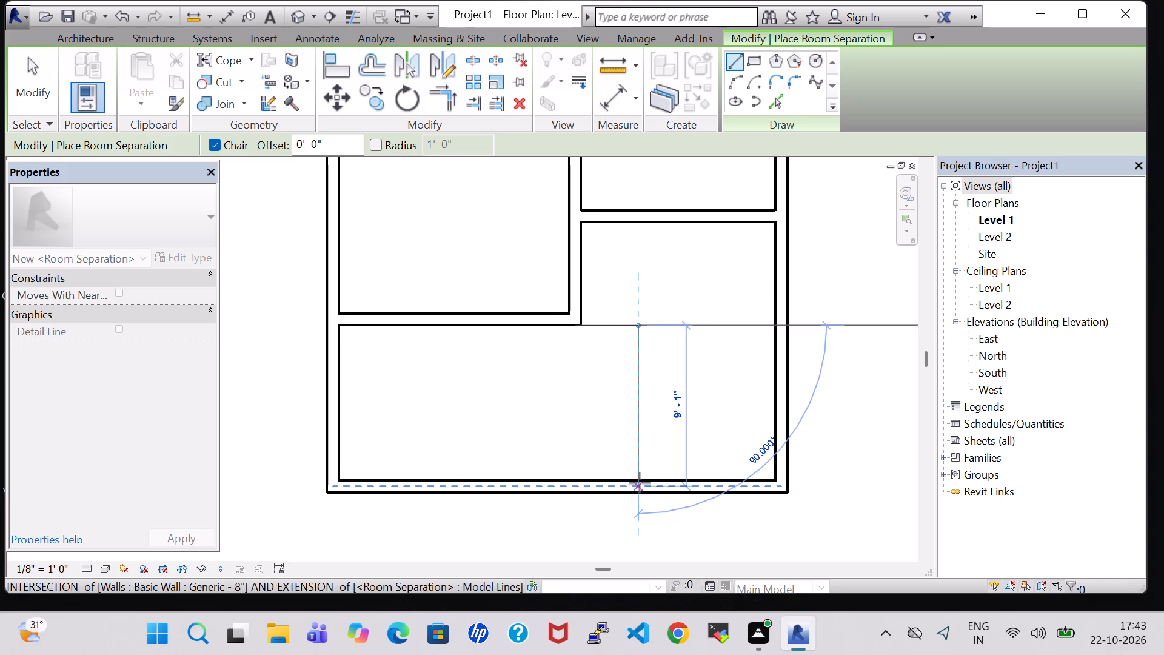
scroll(640, 483, "up", 5)
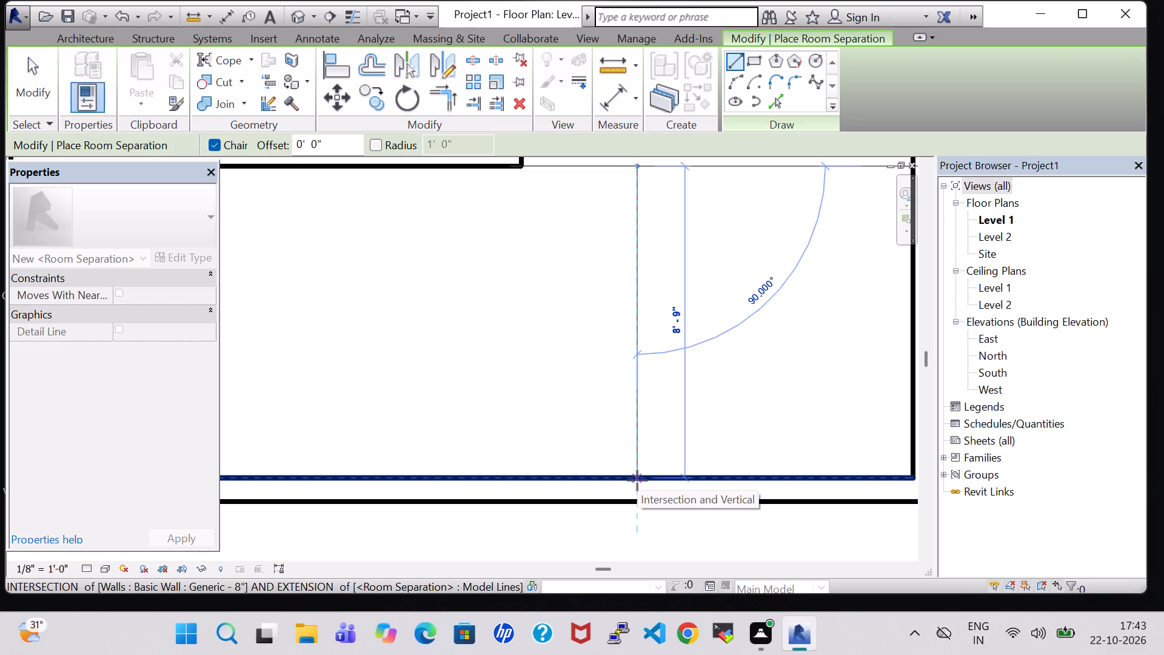
left_click(637, 480)
key("Escape")
key("Escape")
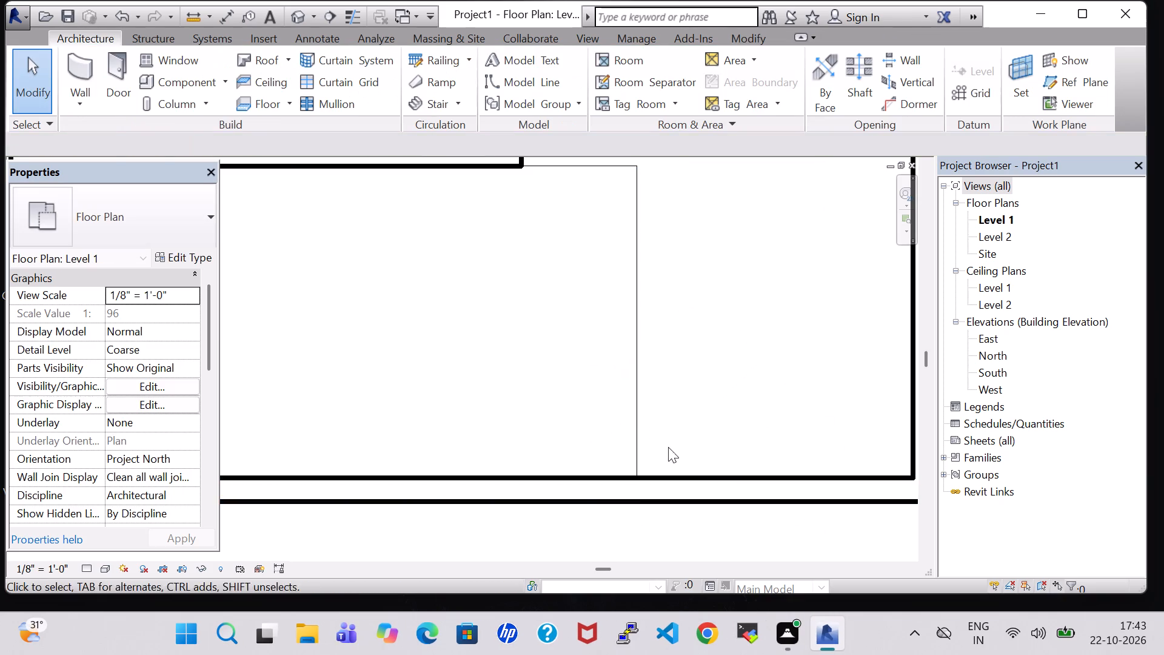
Split the west exterior wall at the cross partition's south face and the south exterior wall at the vertical room separation line.
scroll(632, 381, "down", 4)
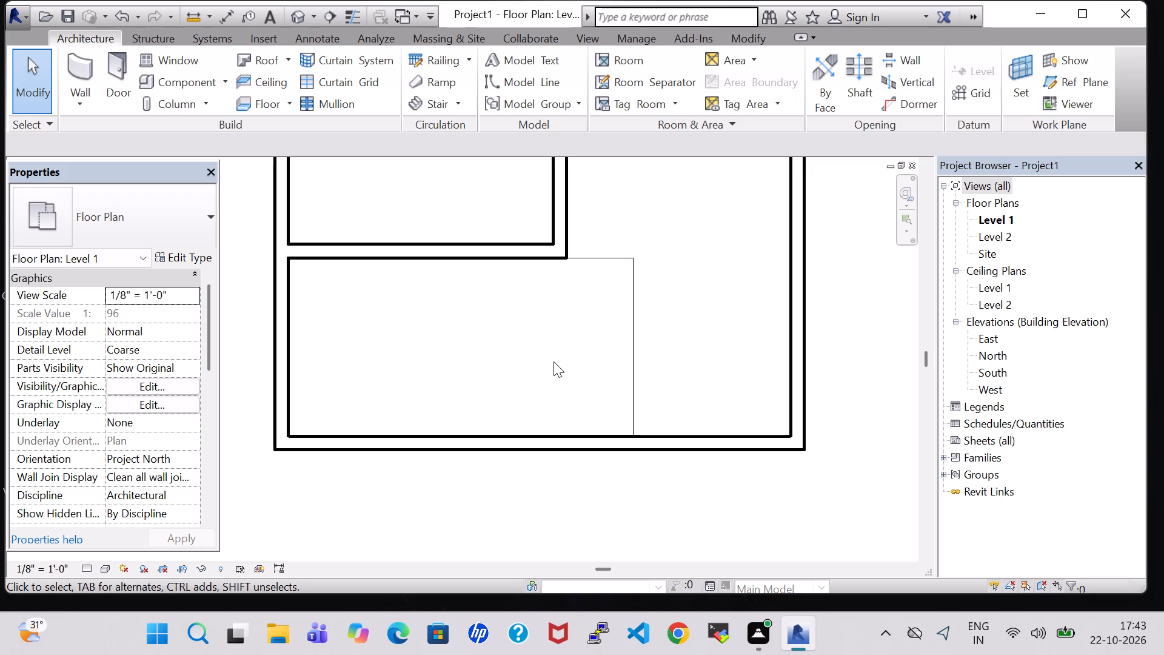
left_click(280, 361)
scroll(444, 343, "down", 2)
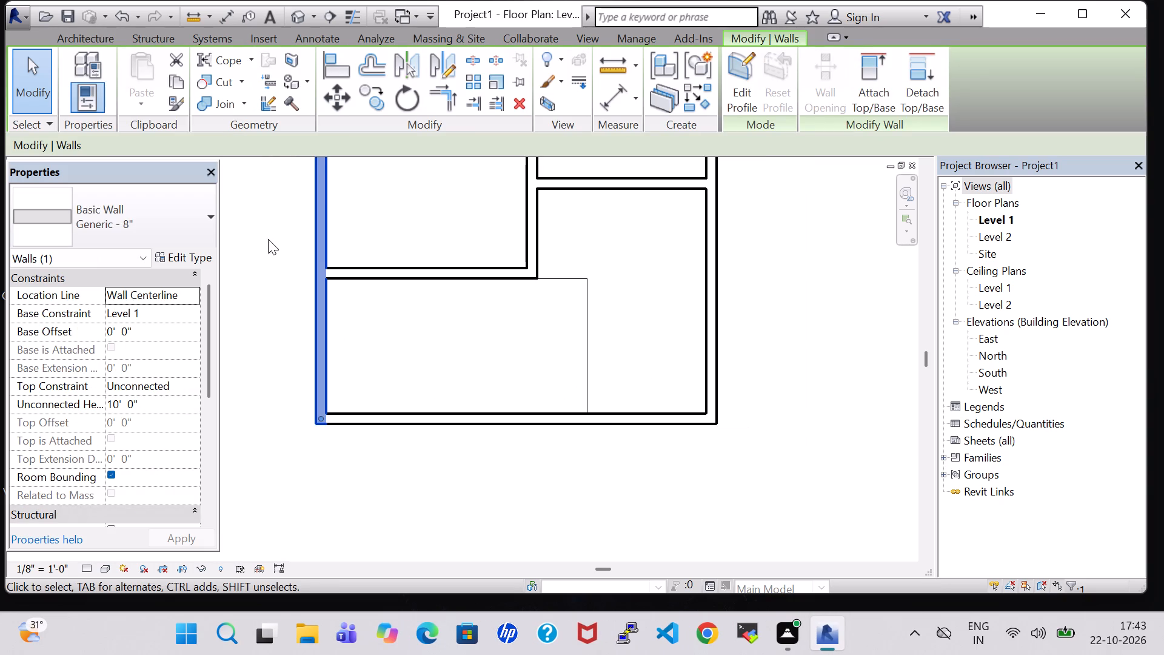
left_click(478, 55)
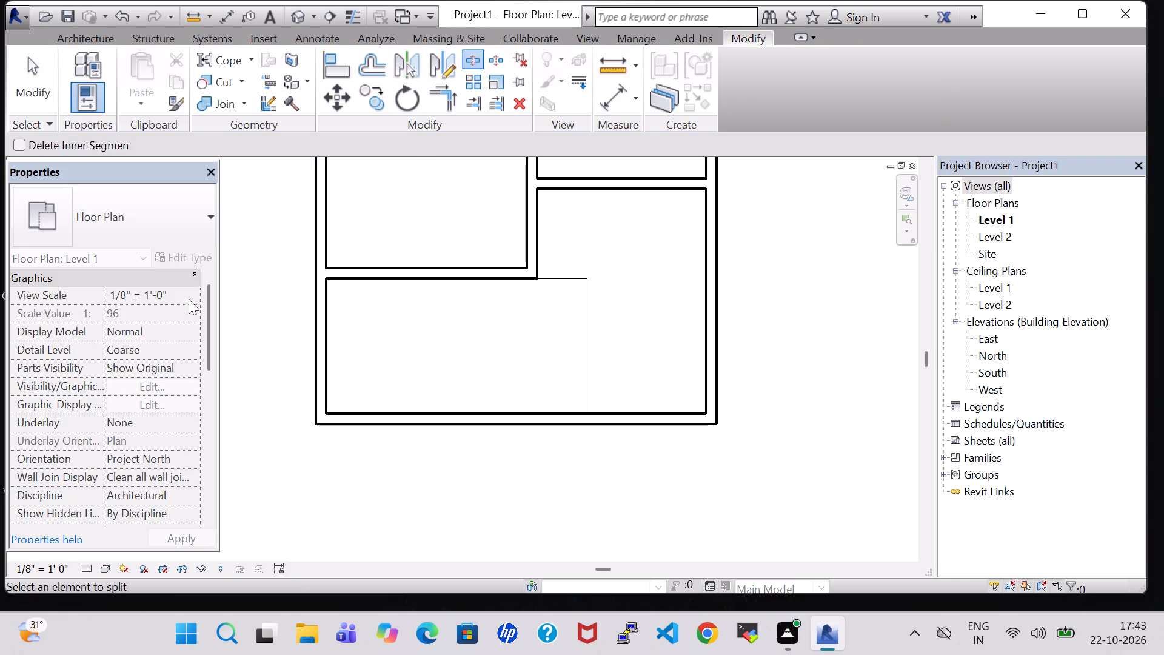
scroll(294, 354, "up", 5)
scroll(349, 212, "up", 5)
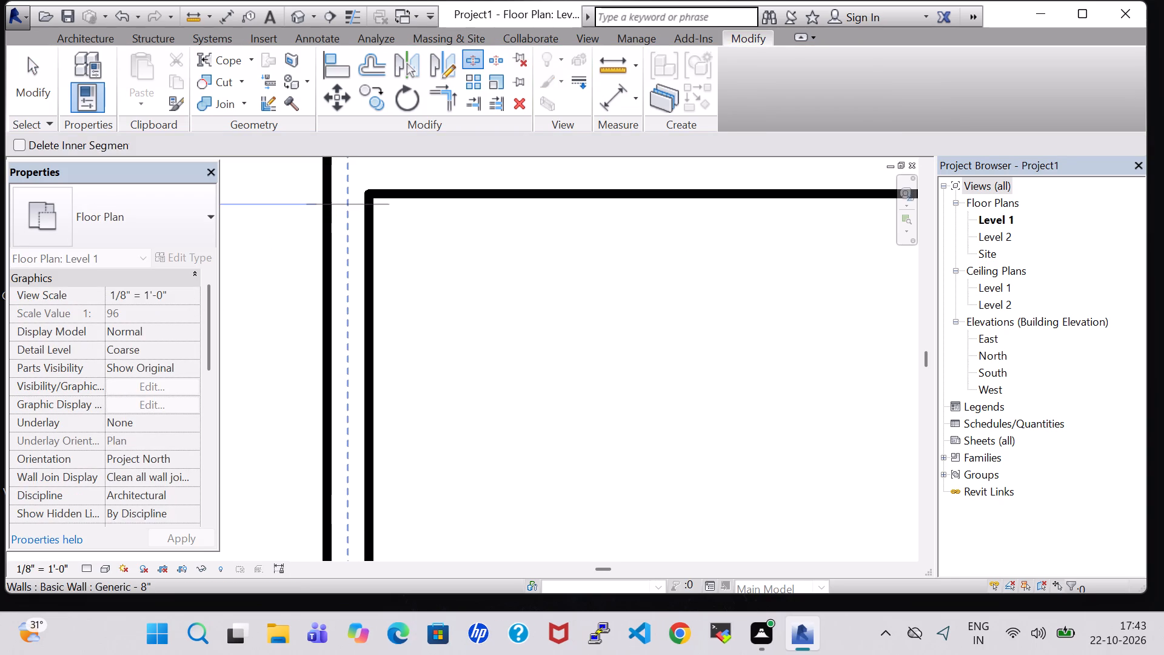
left_click(351, 197)
scroll(426, 414, "down", 5)
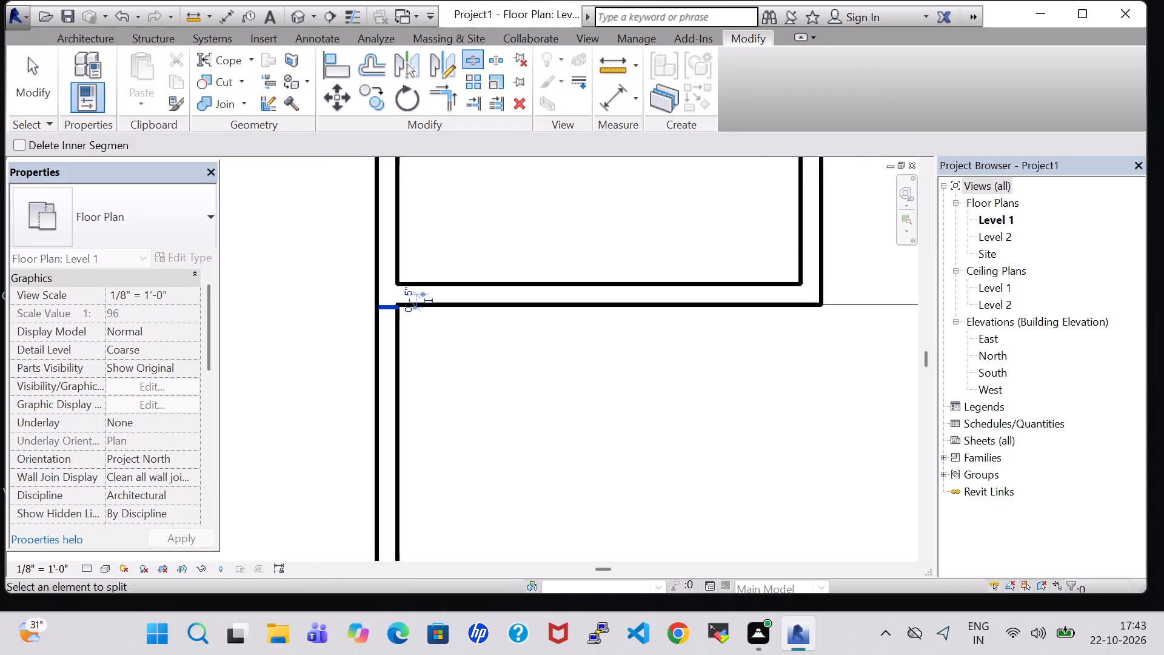
scroll(426, 414, "down", 6)
scroll(732, 581, "up", 1)
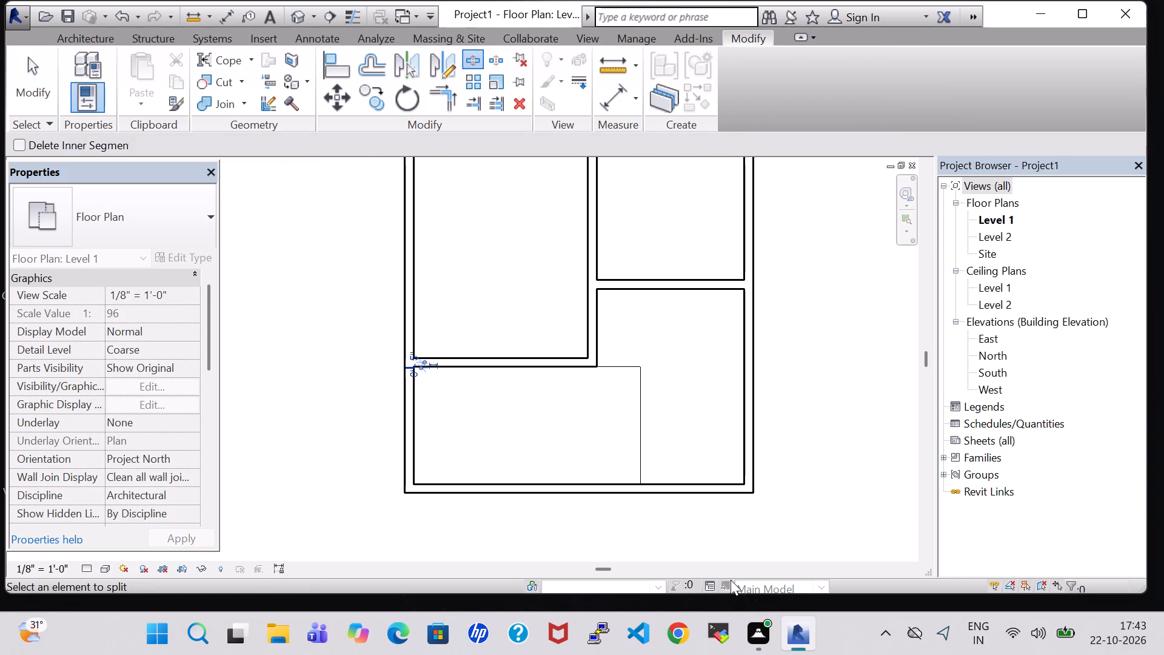
scroll(647, 485, "up", 4)
left_click(630, 495)
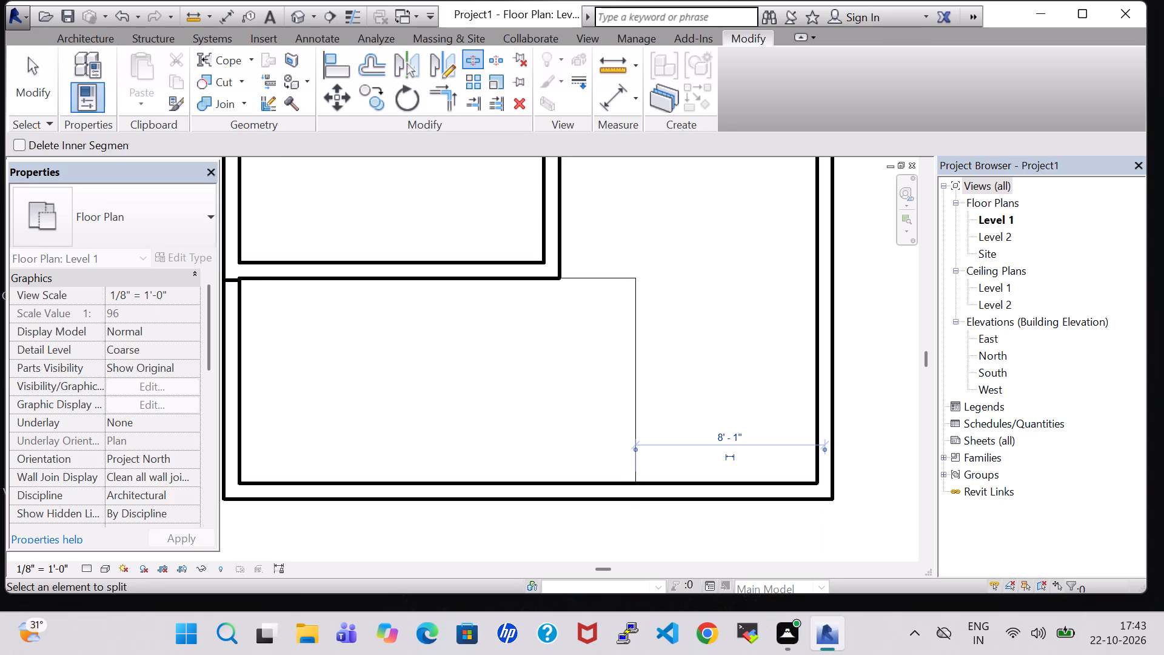
key("Escape")
key("Escape")
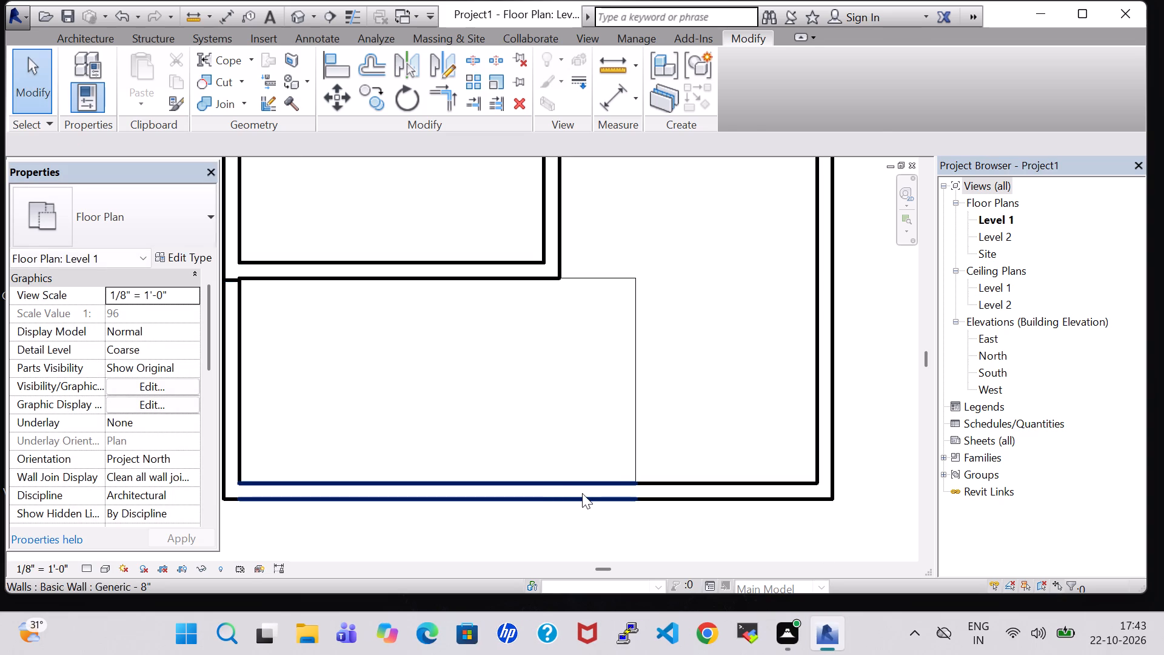
Set the unconnected height of the south exterior wall's western segment to 3'-0".
left_click(582, 493)
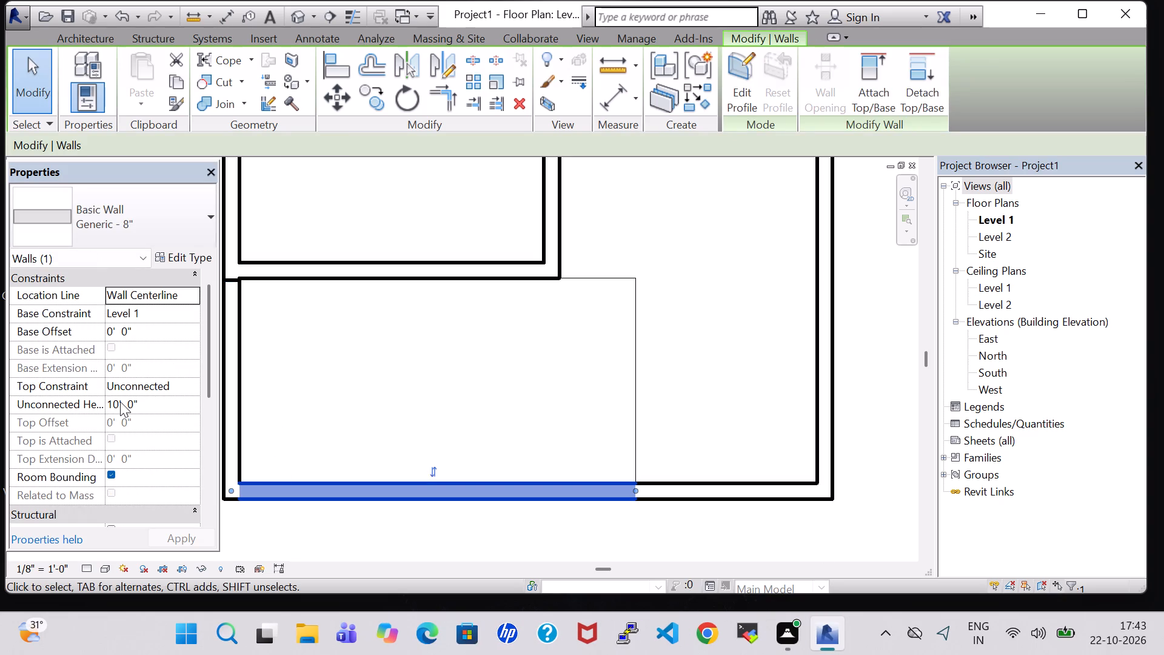
left_click(120, 401)
key("BackSpace")
key("BackSpace")
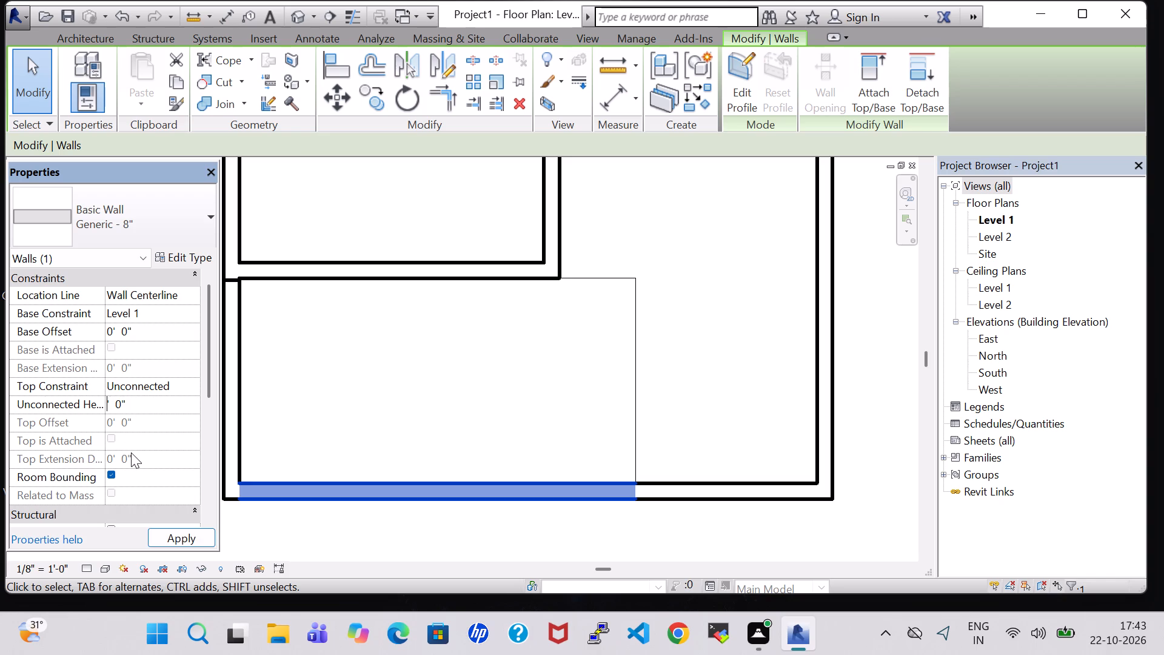
key("3")
key("Return")
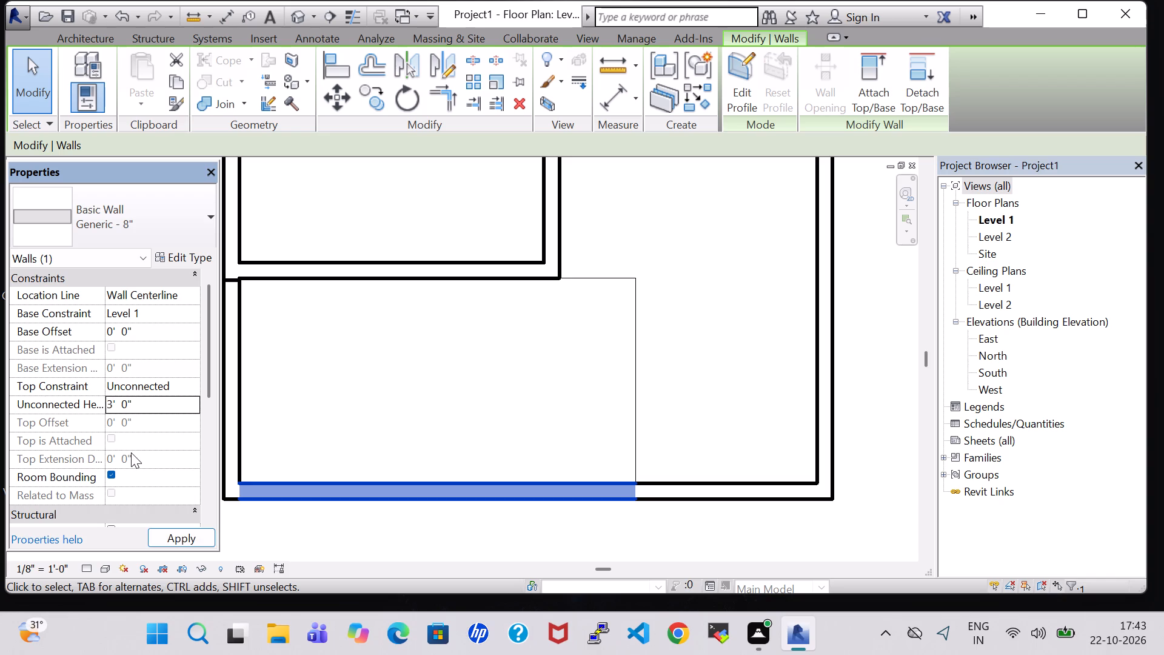
Set the unconnected height of the west exterior wall's southern segment to 3'-0".
left_click(240, 433)
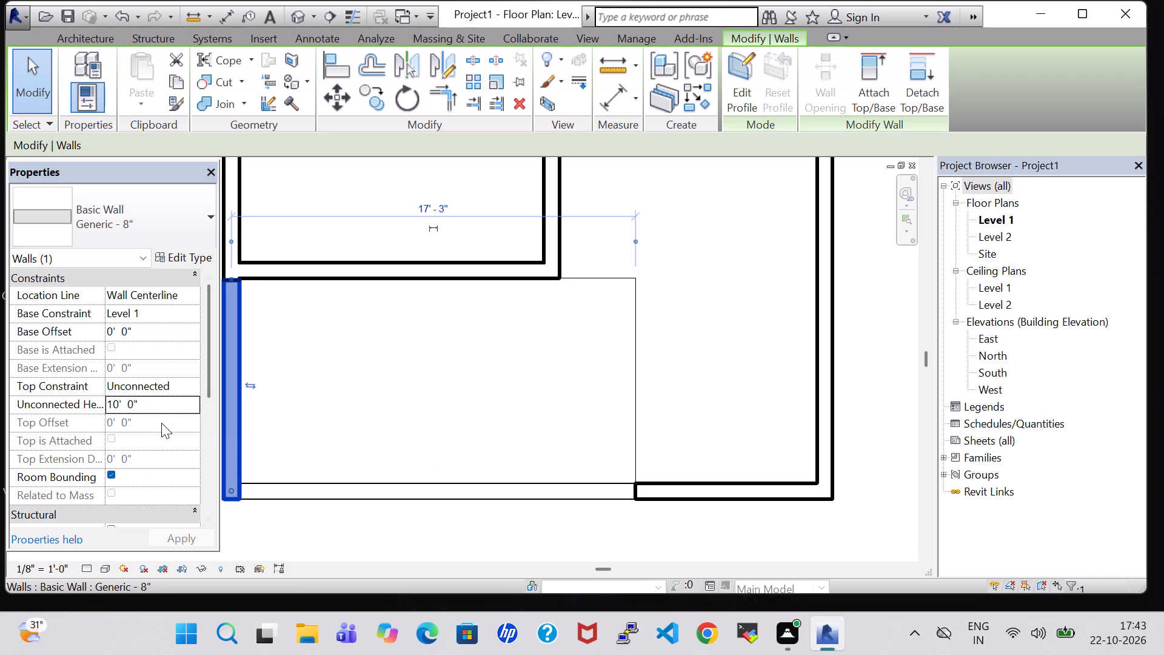
left_click(121, 401)
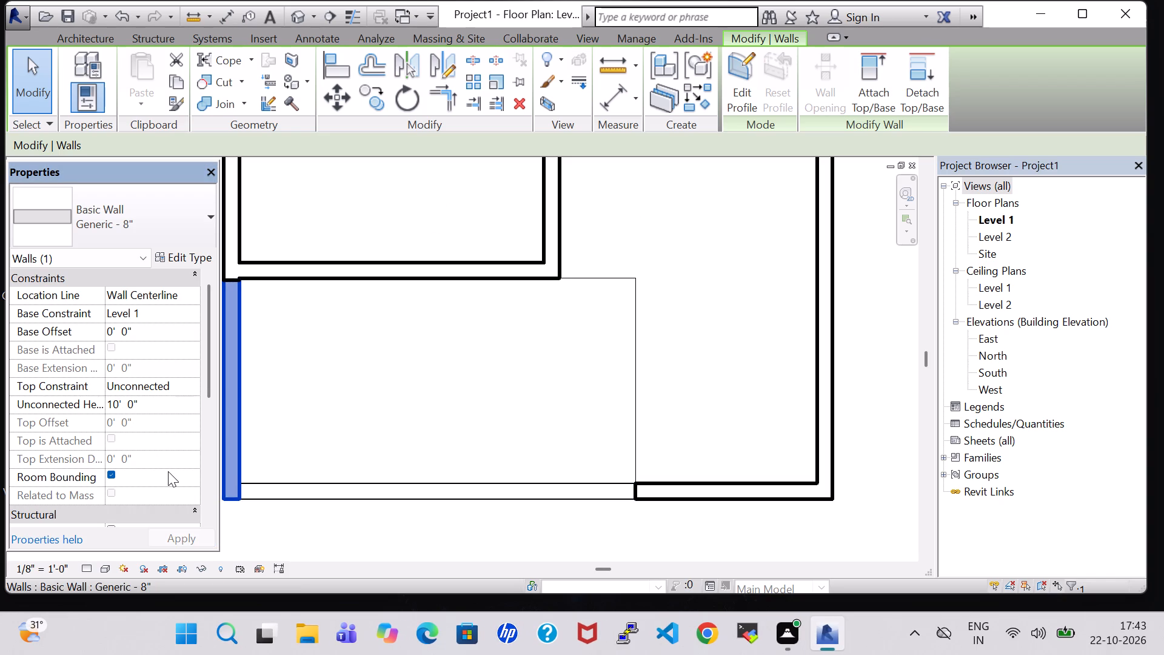
key("BackSpace")
key("BackSpace")
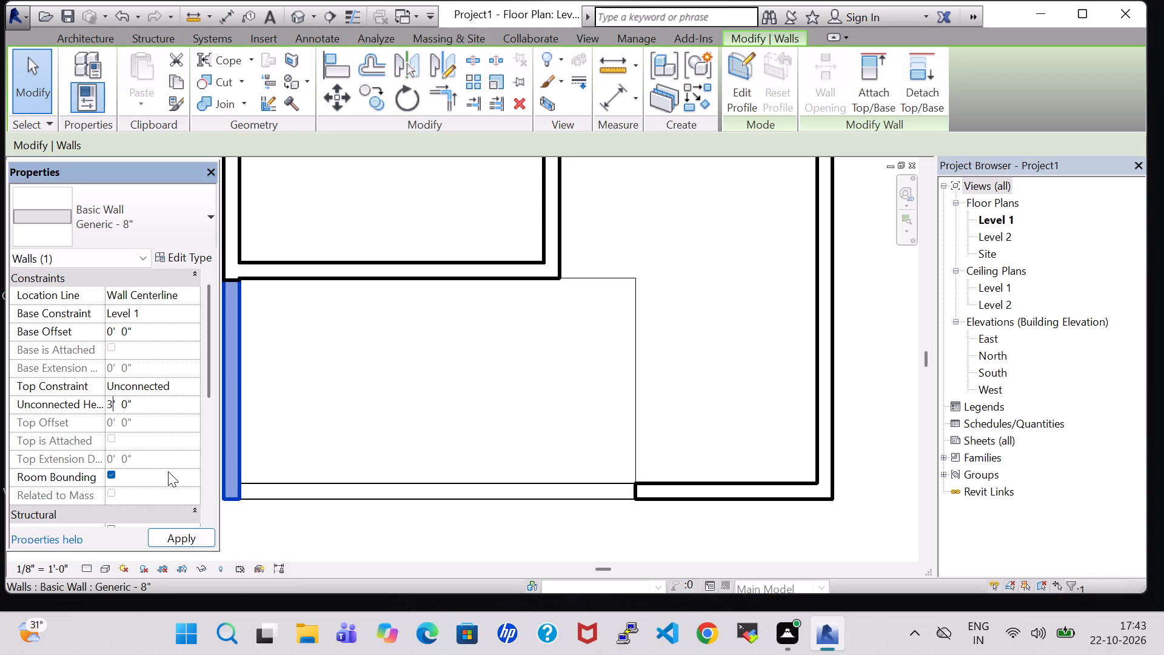
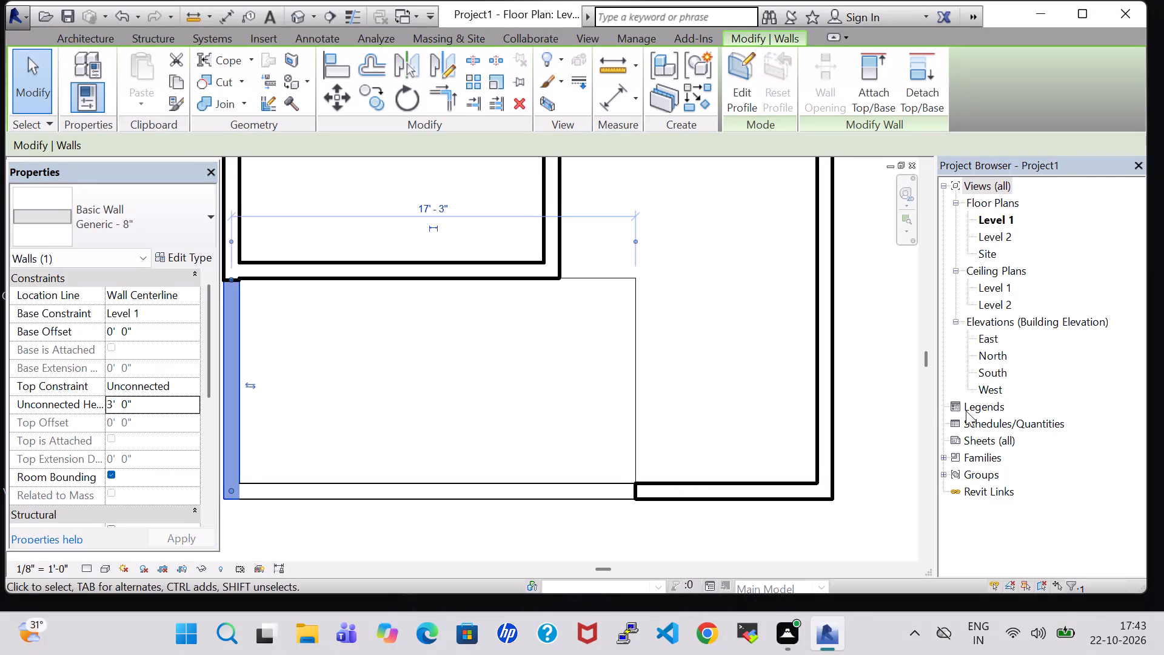
Cut an opening about 6'-4" wide in the south exterior wall's eastern segment by splitting it near both ends and deleting the middle piece.
left_click(854, 406)
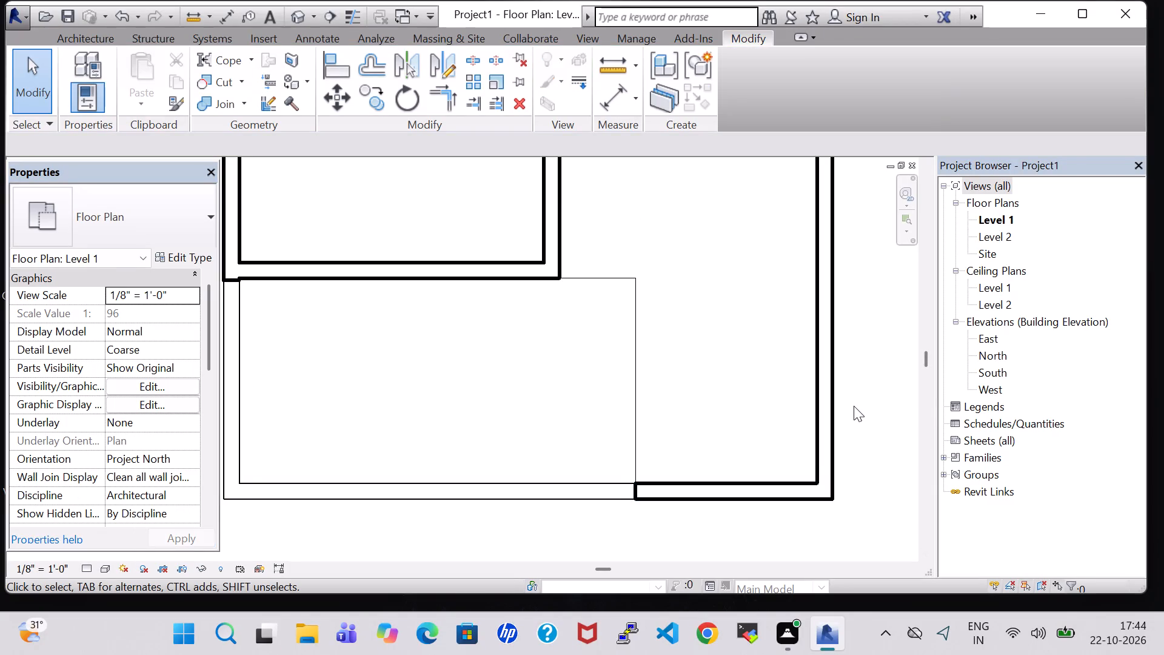
scroll(849, 417, "down", 3)
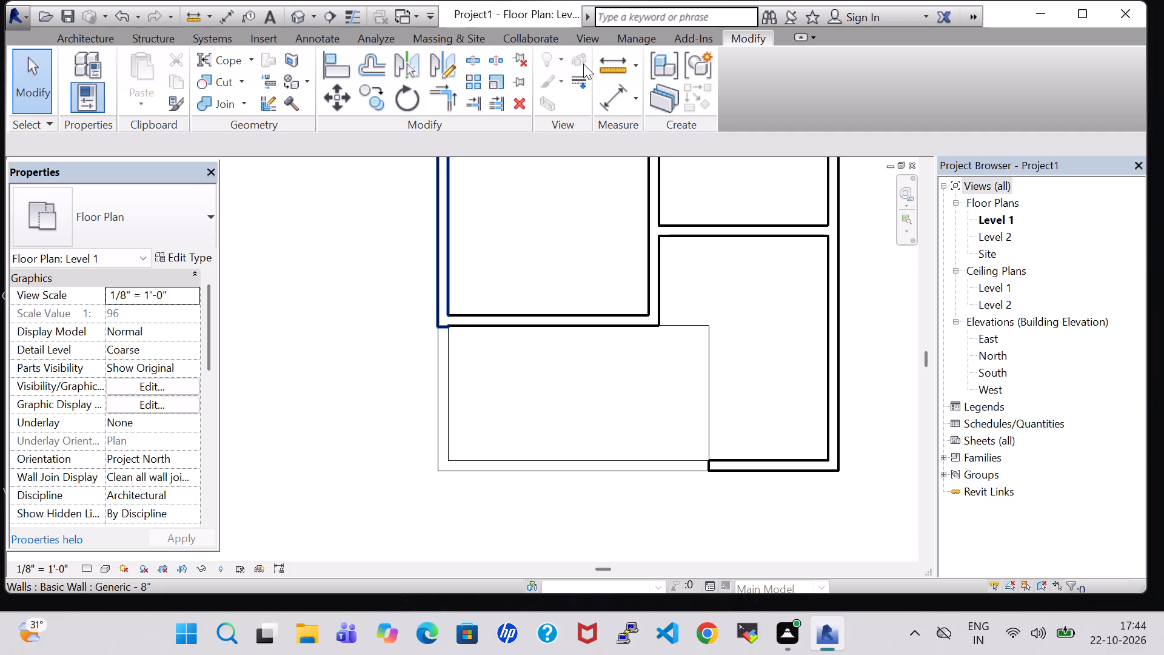
left_click(468, 59)
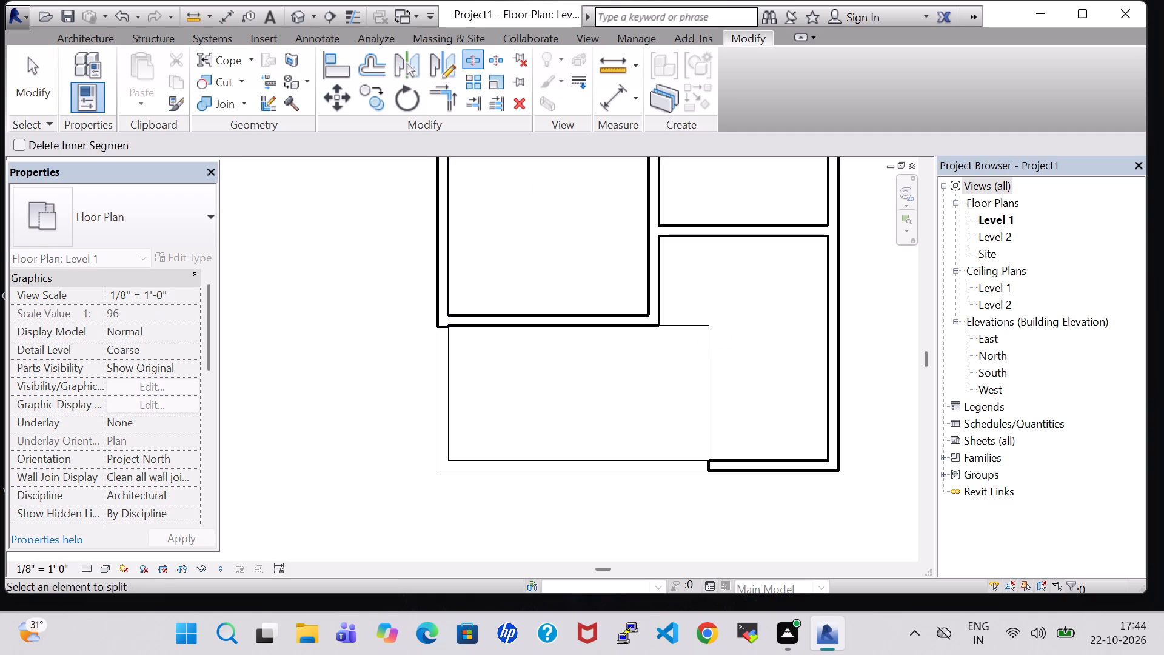
left_click(720, 466)
left_click(818, 468)
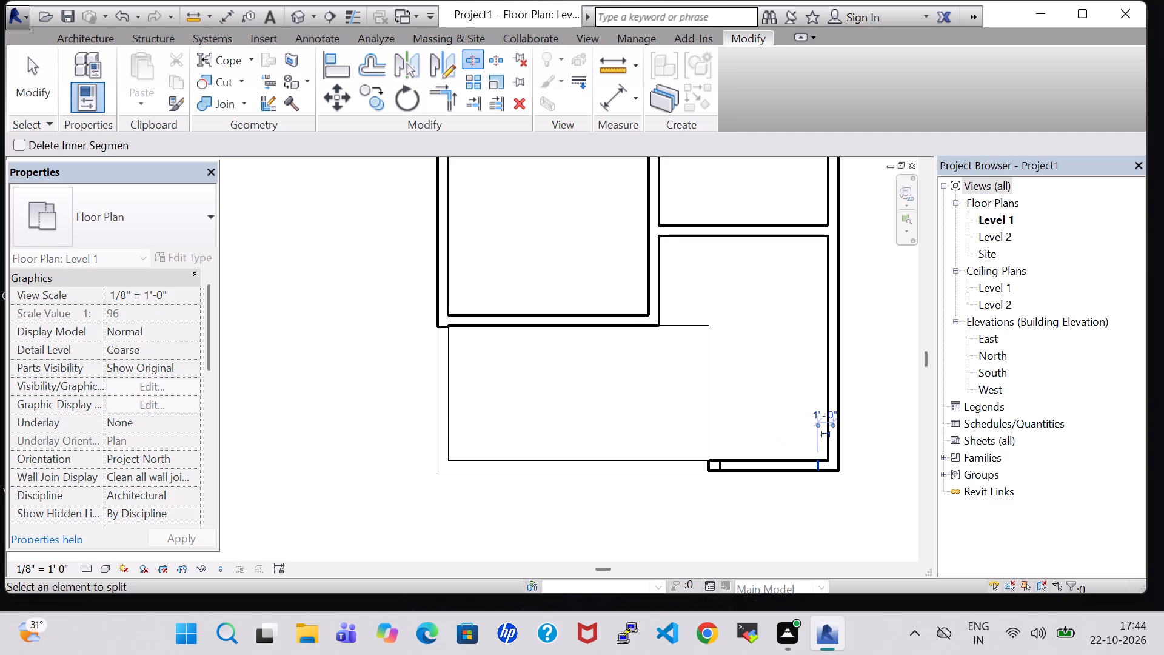
key("Escape")
key("Escape")
left_click(772, 474)
key("Delete")
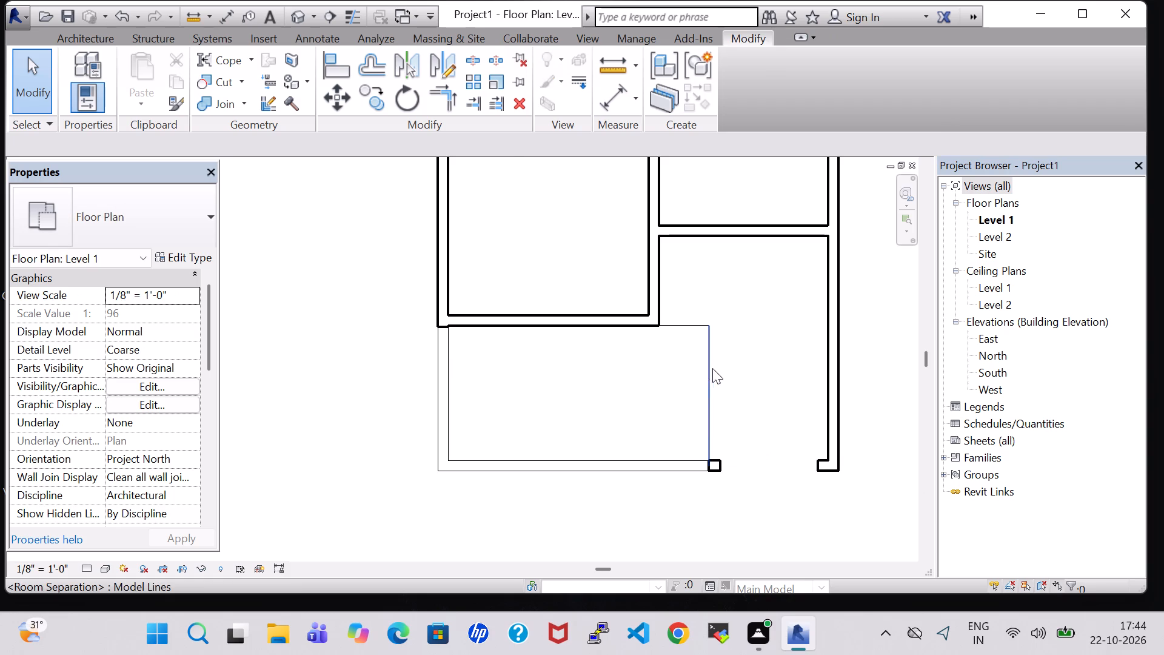
Cut an opening about 5'-4" wide in the central partition beside the fourth east room from the north, splitting the wall twice and deleting between.
scroll(712, 368, "down", 2)
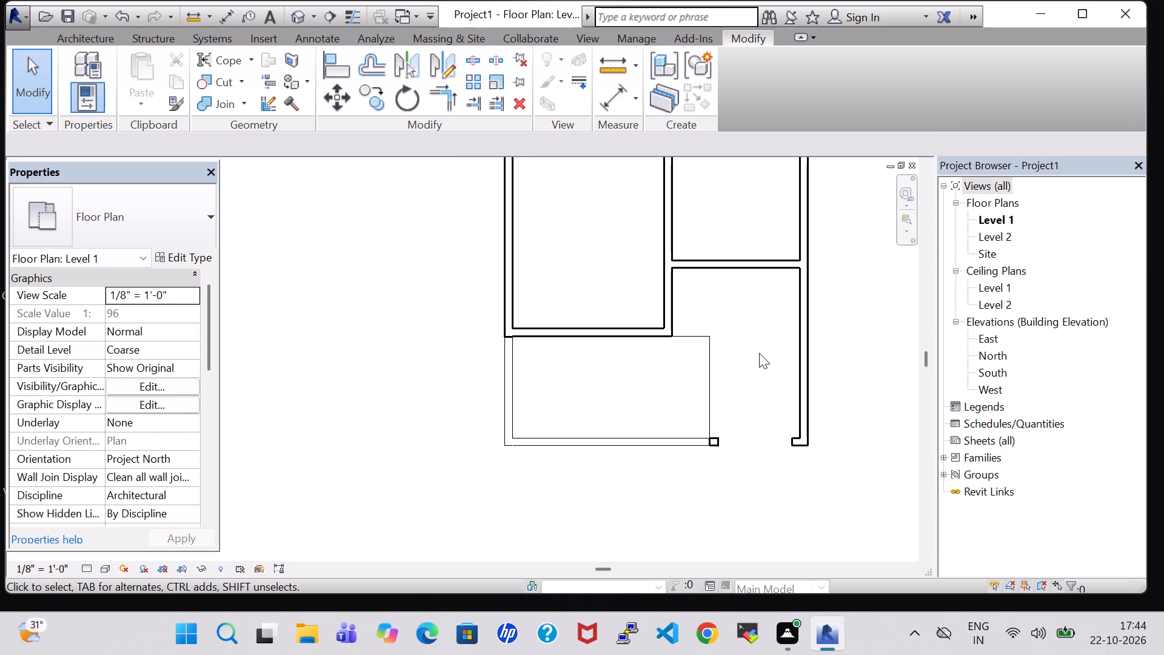
middle_click_drag(760, 341, 726, 395)
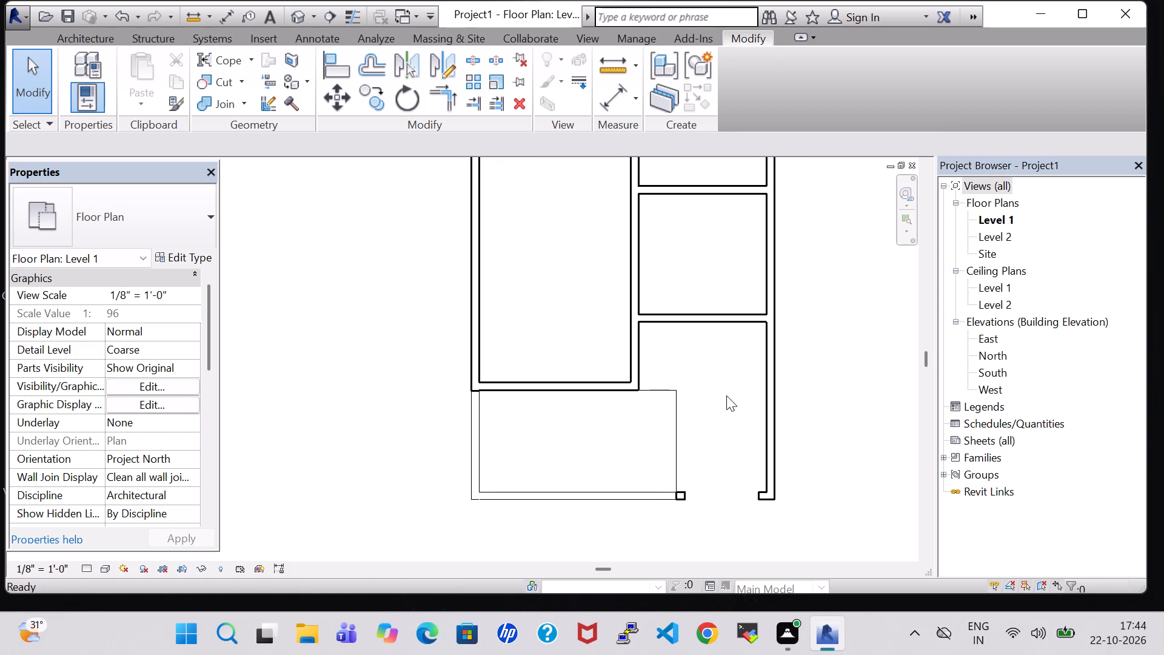
scroll(686, 247, "down", 2)
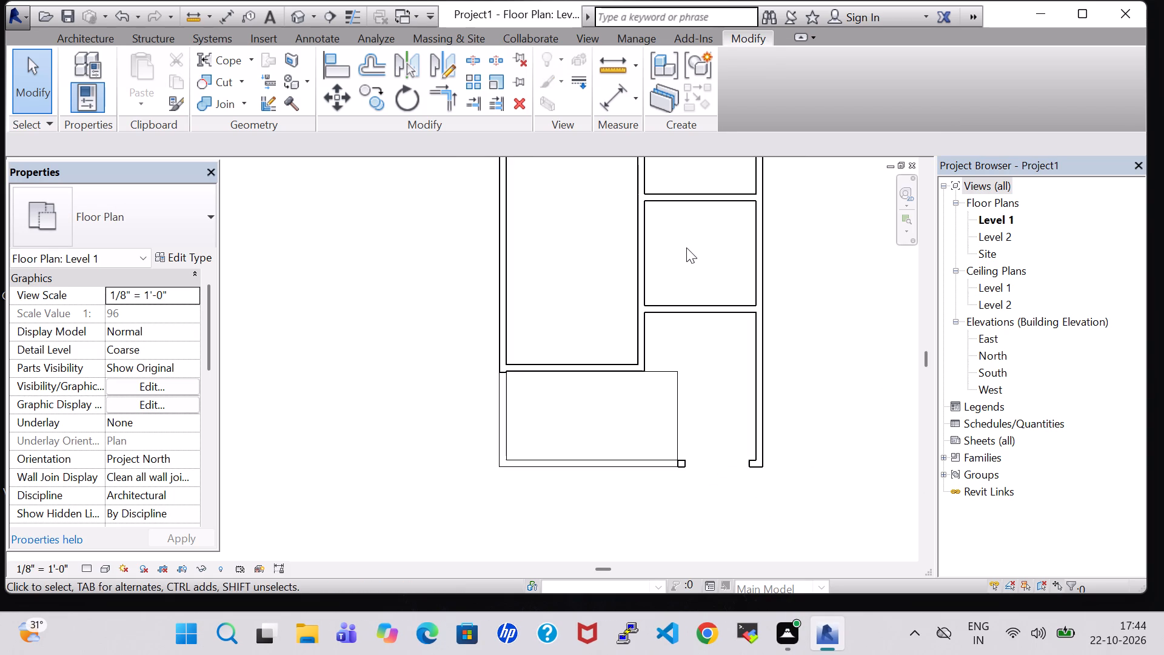
scroll(686, 247, "down", 1)
middle_click_drag(686, 247, 671, 300)
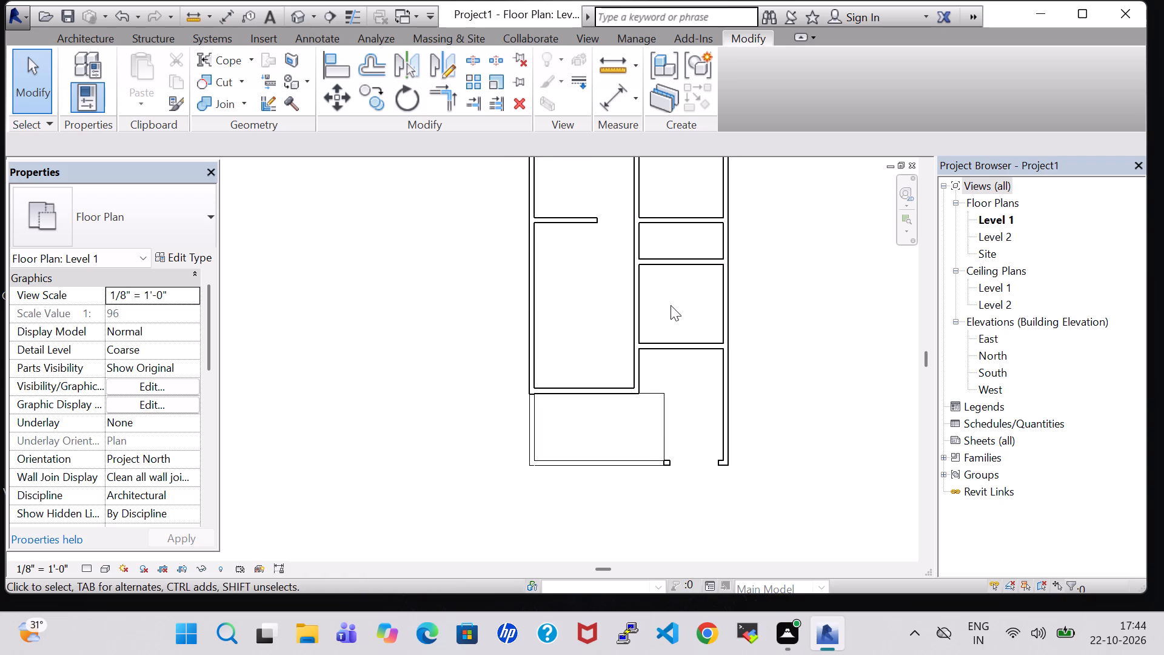
middle_click_drag(675, 307, 652, 407)
middle_click(652, 407)
scroll(652, 407, "down", 1)
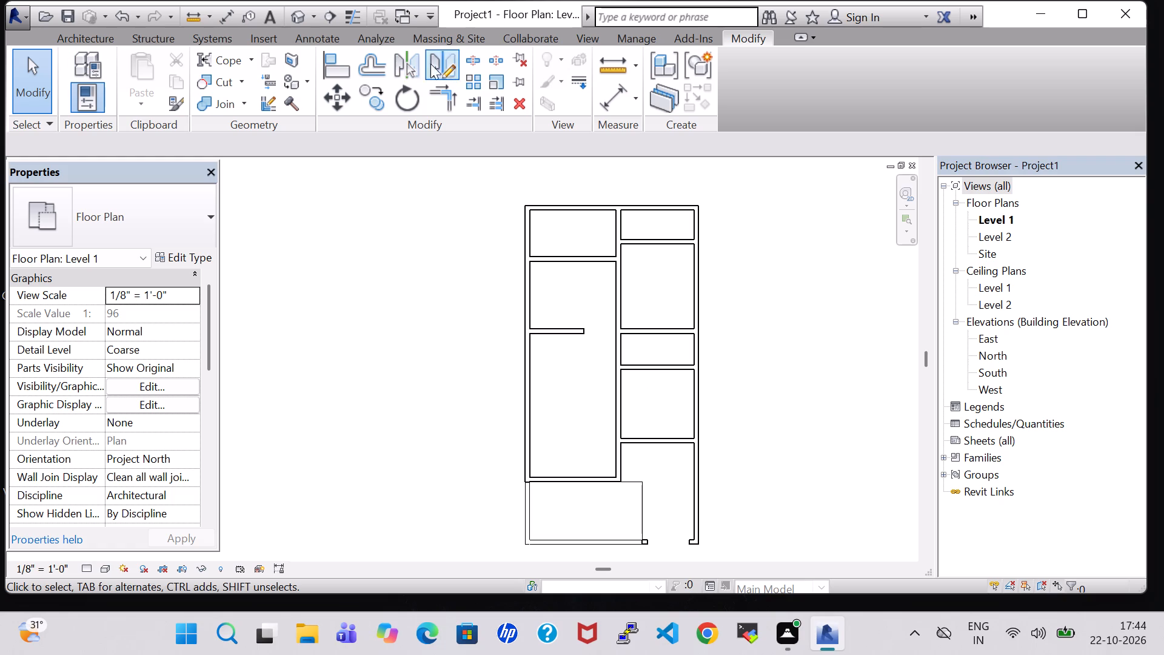
left_click(480, 64)
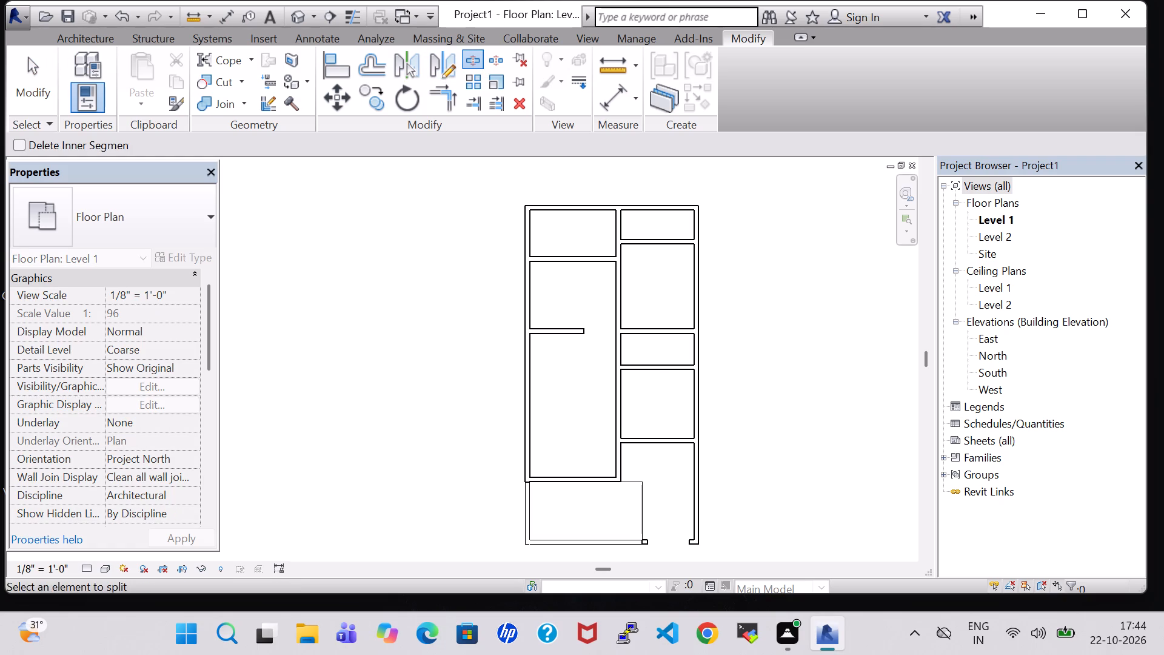
left_click(614, 383)
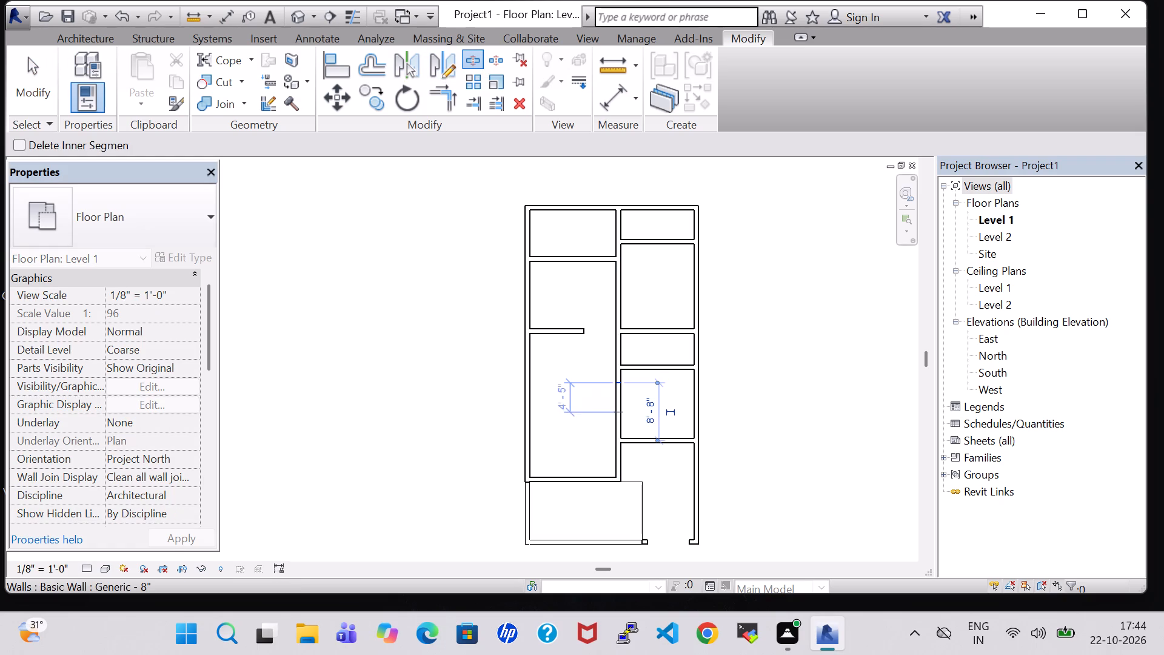
left_click(617, 418)
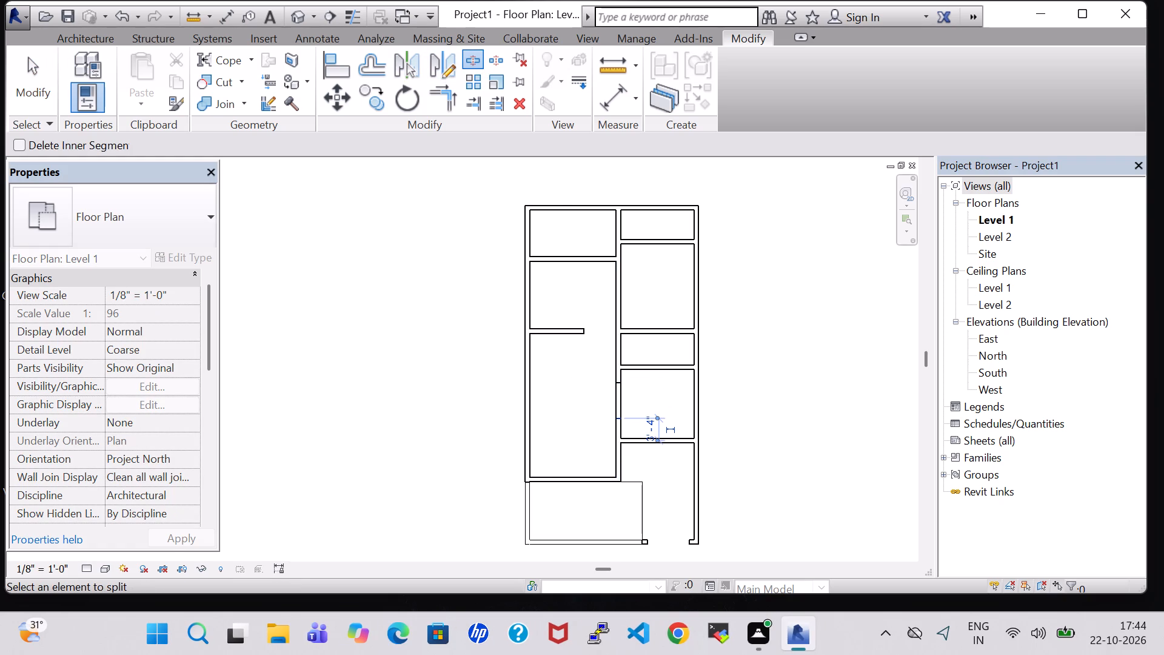
key("Escape")
key("Escape")
left_click(620, 403)
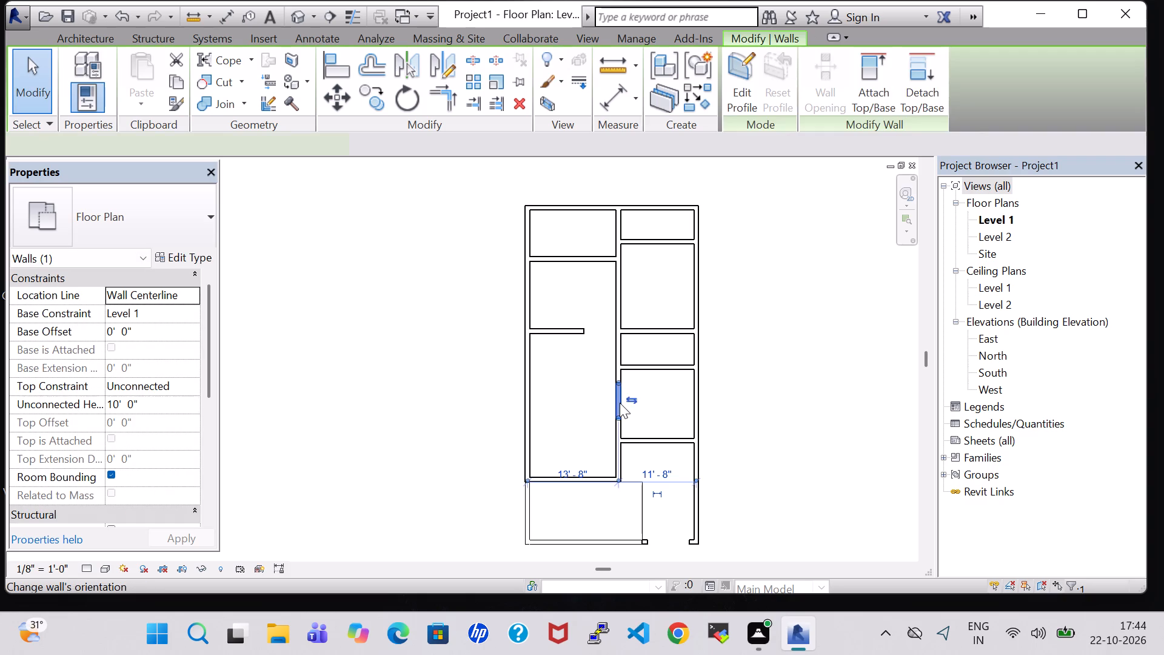
key("Delete")
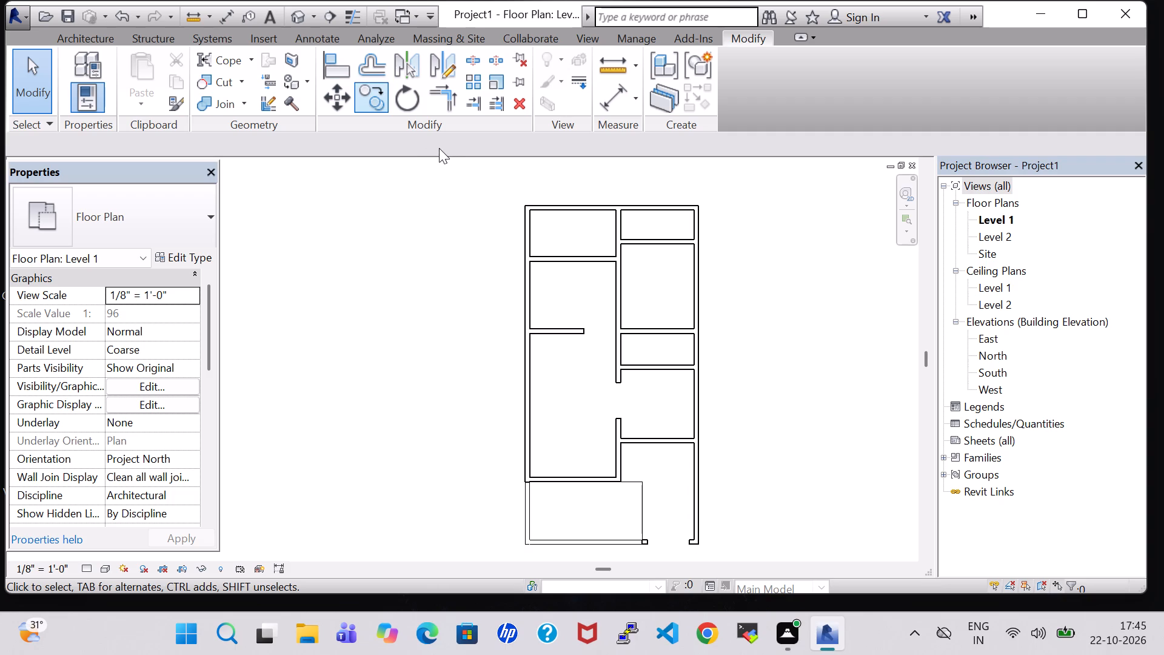
Start a Generic - 12" floor on Level 1 and draw its straight boundary line along the north exterior wall's outer face, northwest to northeast corner.
left_click(85, 36)
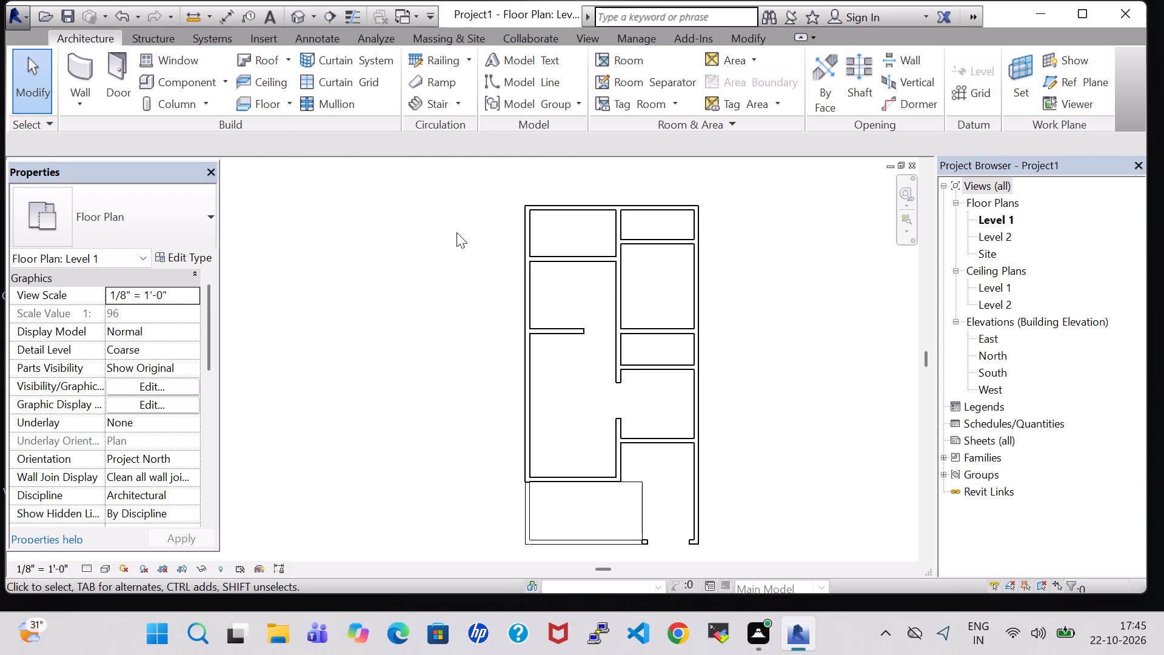
left_click(248, 106)
scroll(566, 192, "up", 4)
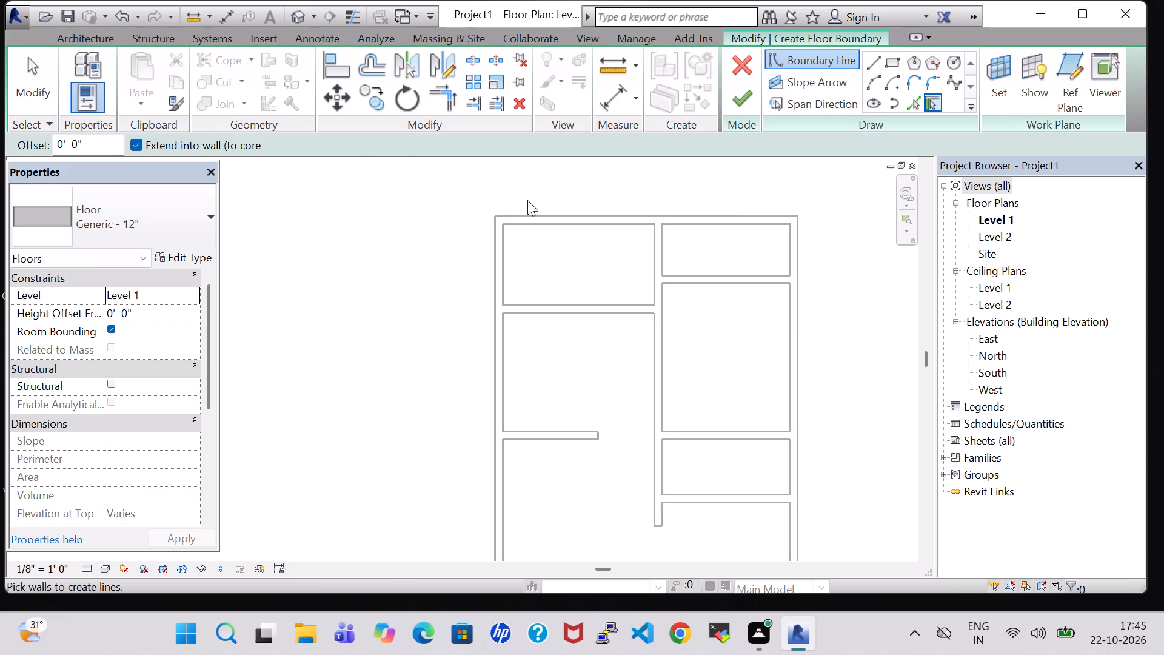
left_click(877, 55)
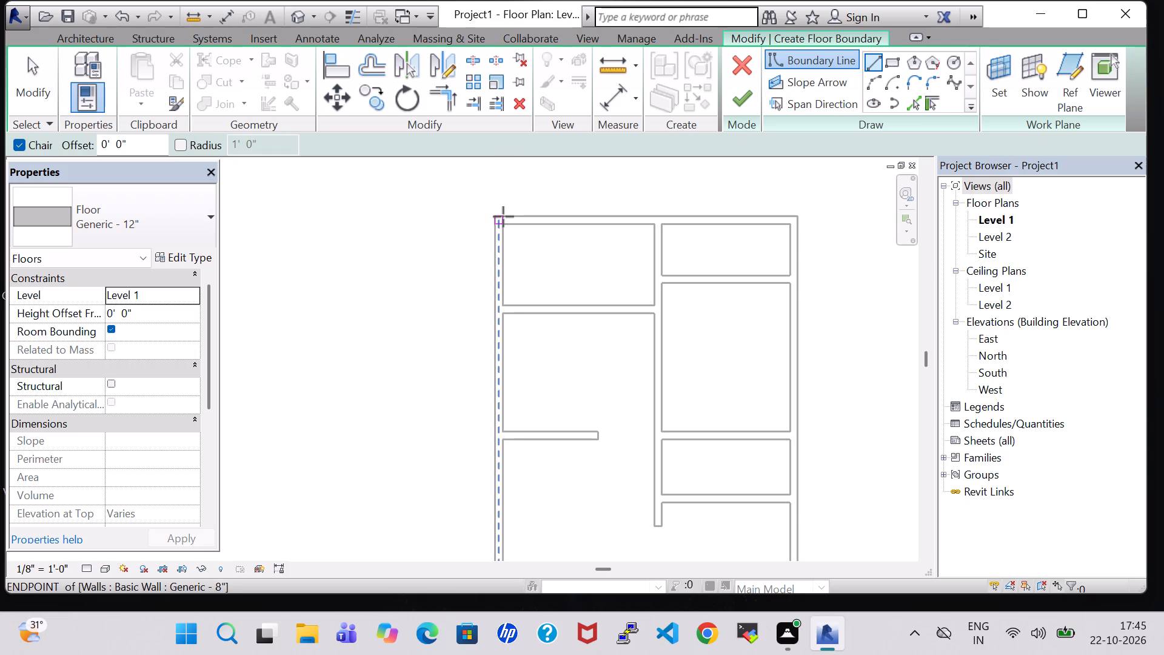
scroll(503, 217, "up", 5)
left_click(485, 217)
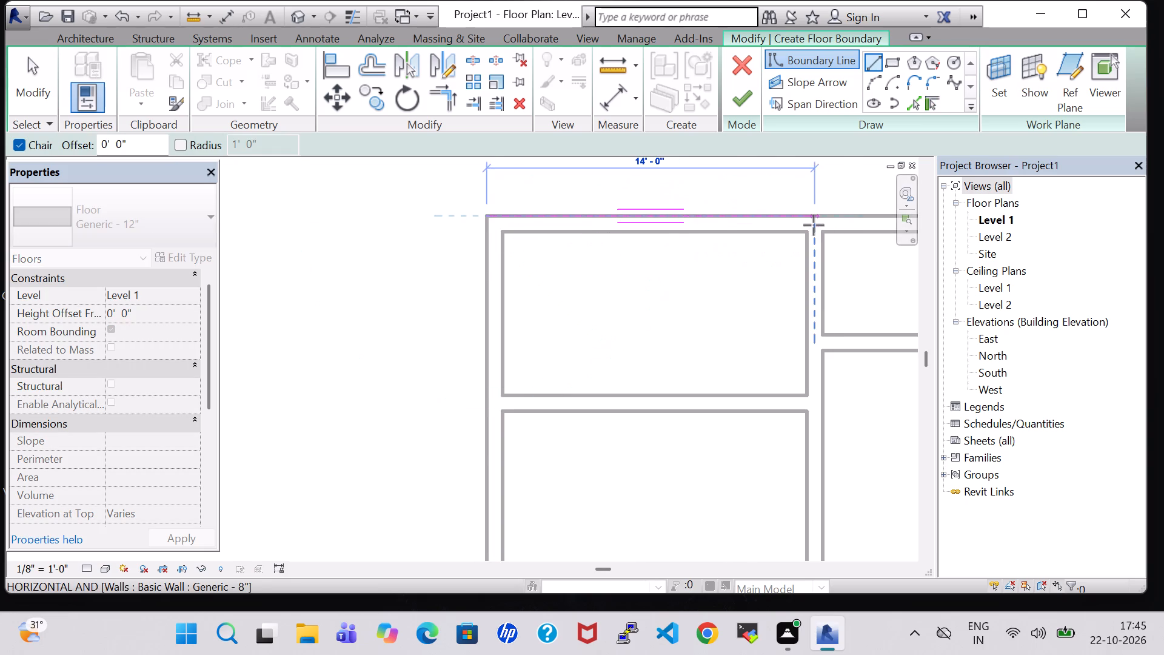
middle_click_drag(814, 225, 509, 215)
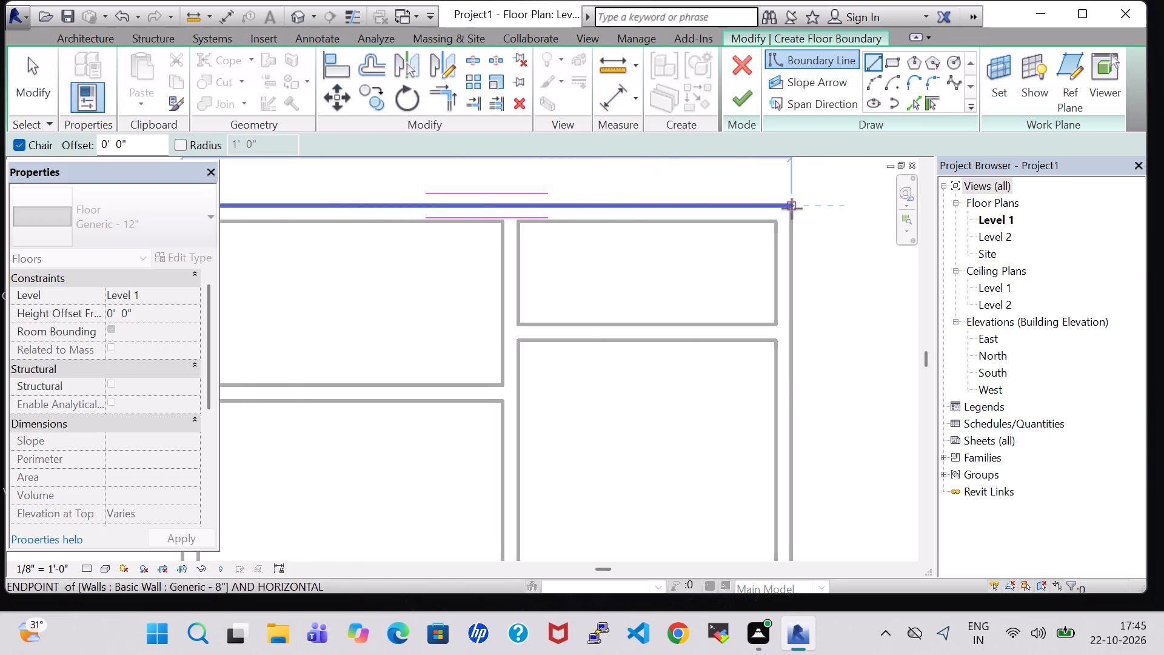
left_click(792, 209)
Draw the floor boundary along the east exterior wall's outer face down to the building's southeast outer corner.
scroll(770, 284, "down", 2)
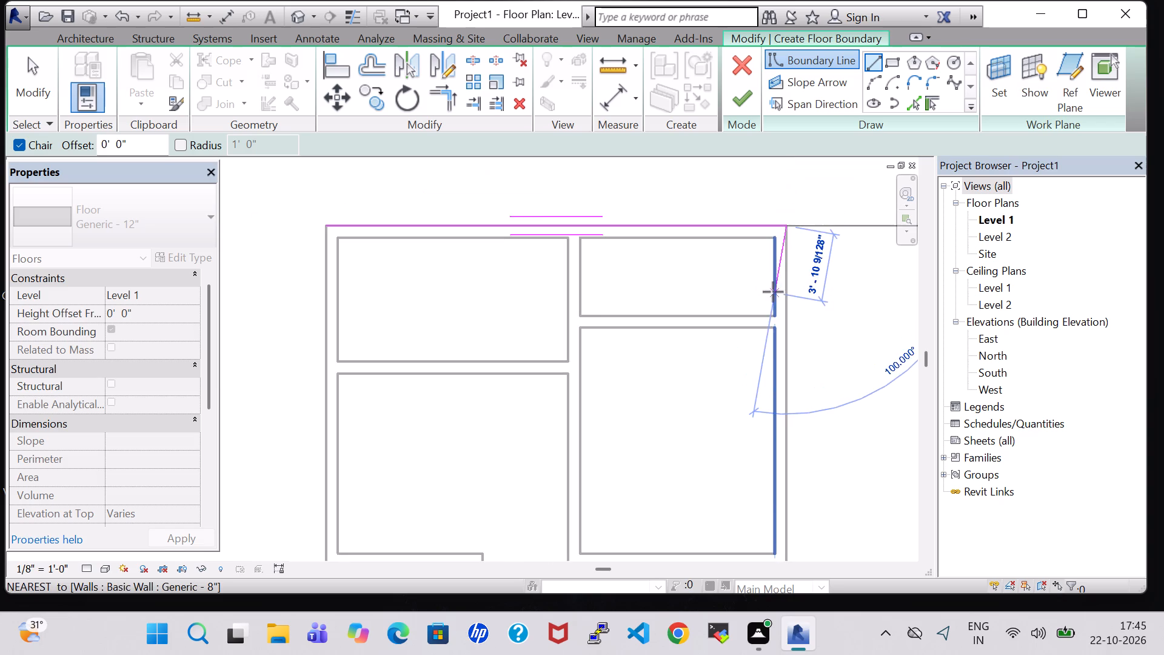
scroll(777, 315, "down", 1)
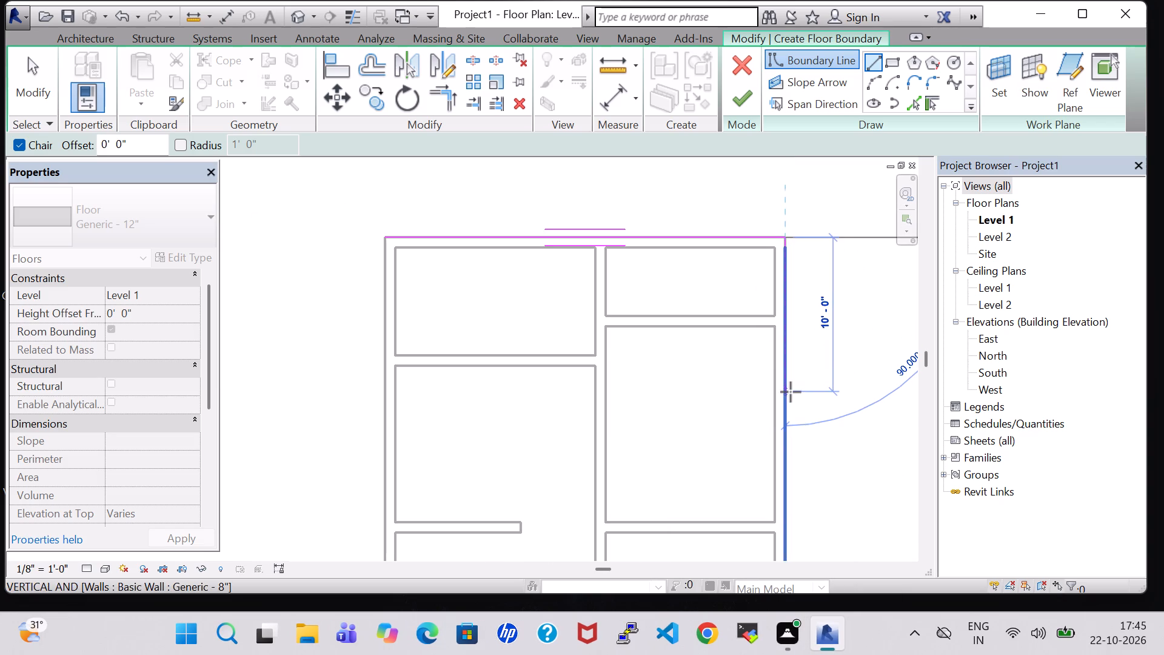
middle_click_drag(791, 392, 780, 203)
middle_click_drag(780, 163, 780, 149)
scroll(780, 149, "down", 3)
scroll(786, 364, "down", 3)
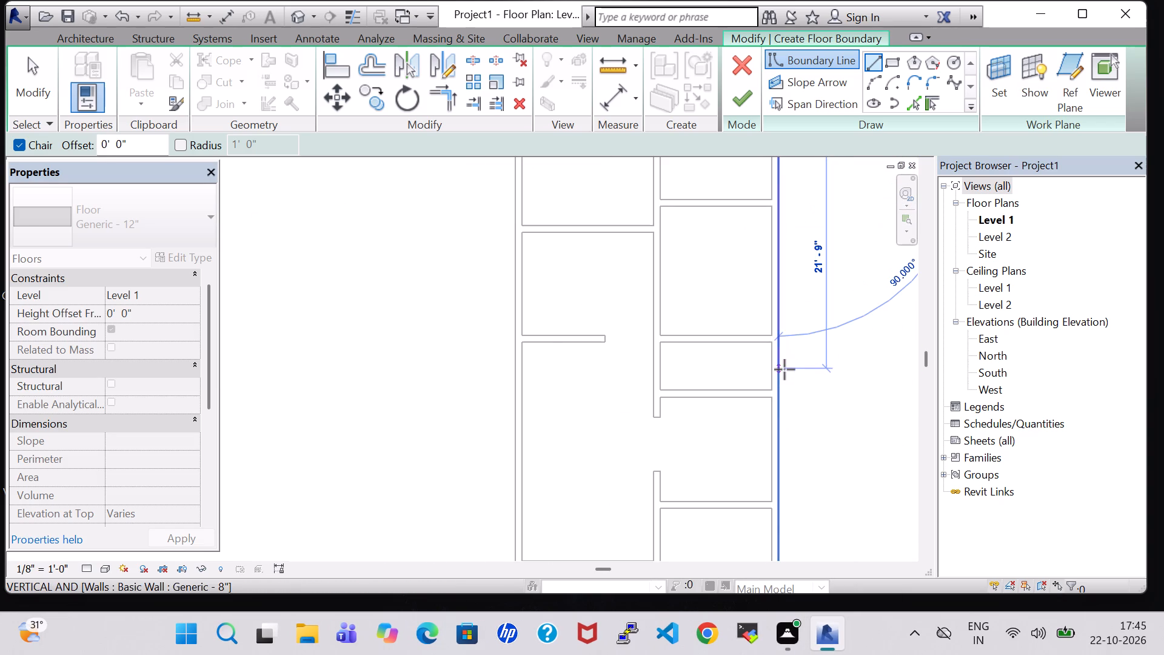
scroll(784, 369, "down", 1)
middle_click_drag(784, 369, 761, 277)
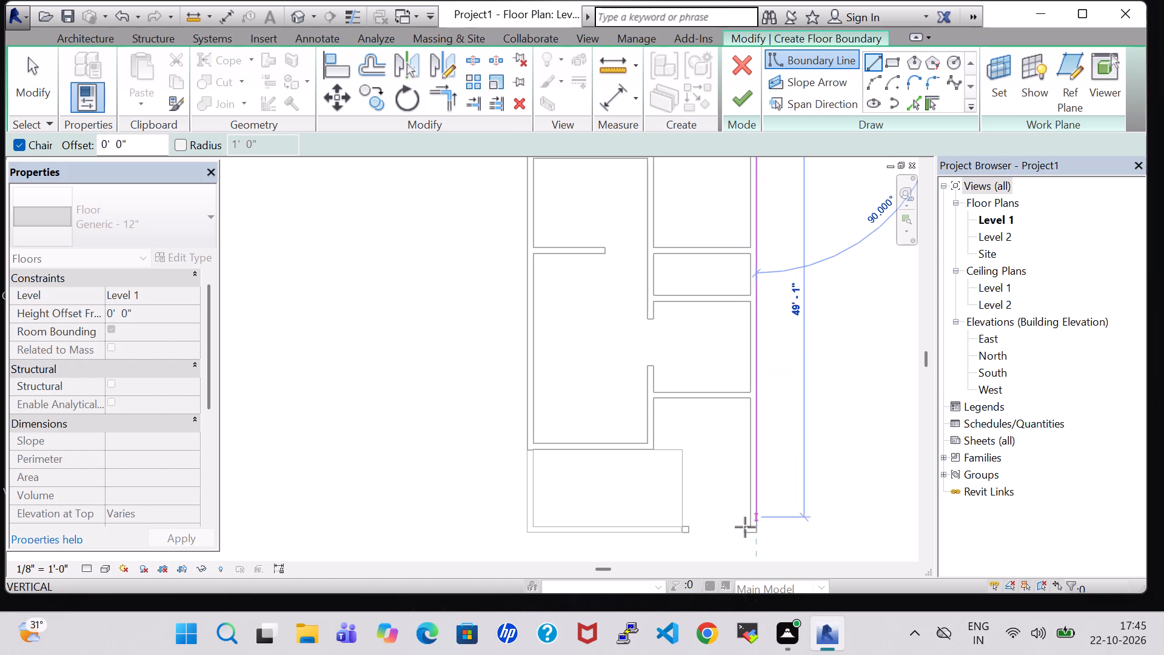
scroll(750, 531, "up", 5)
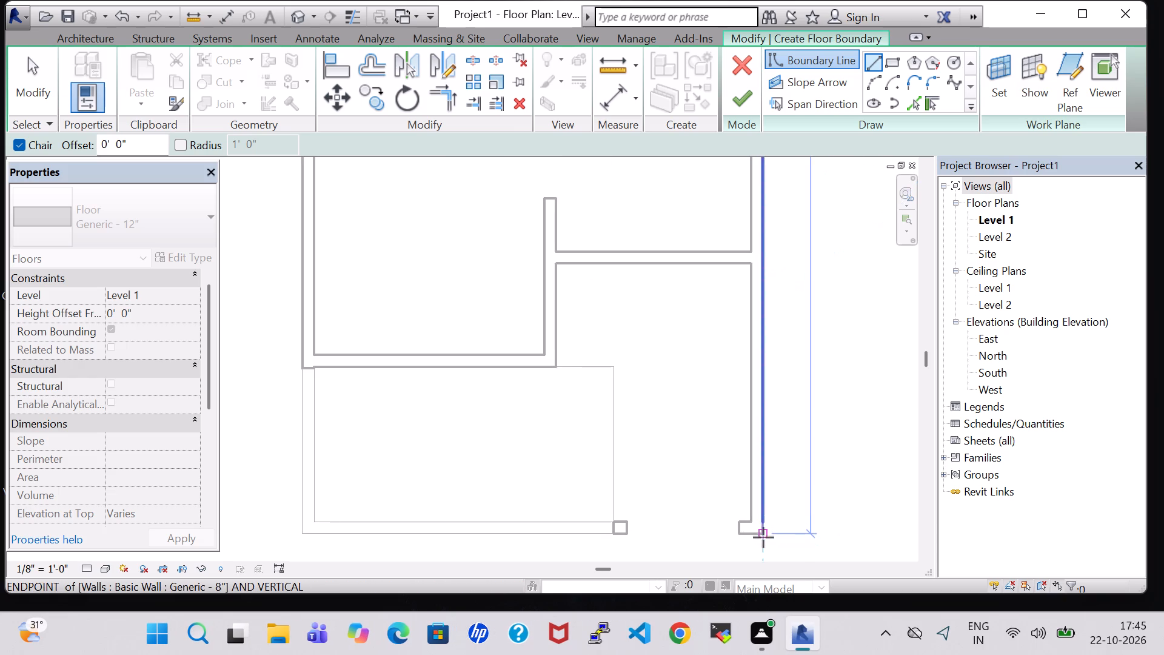
scroll(757, 537, "up", 6)
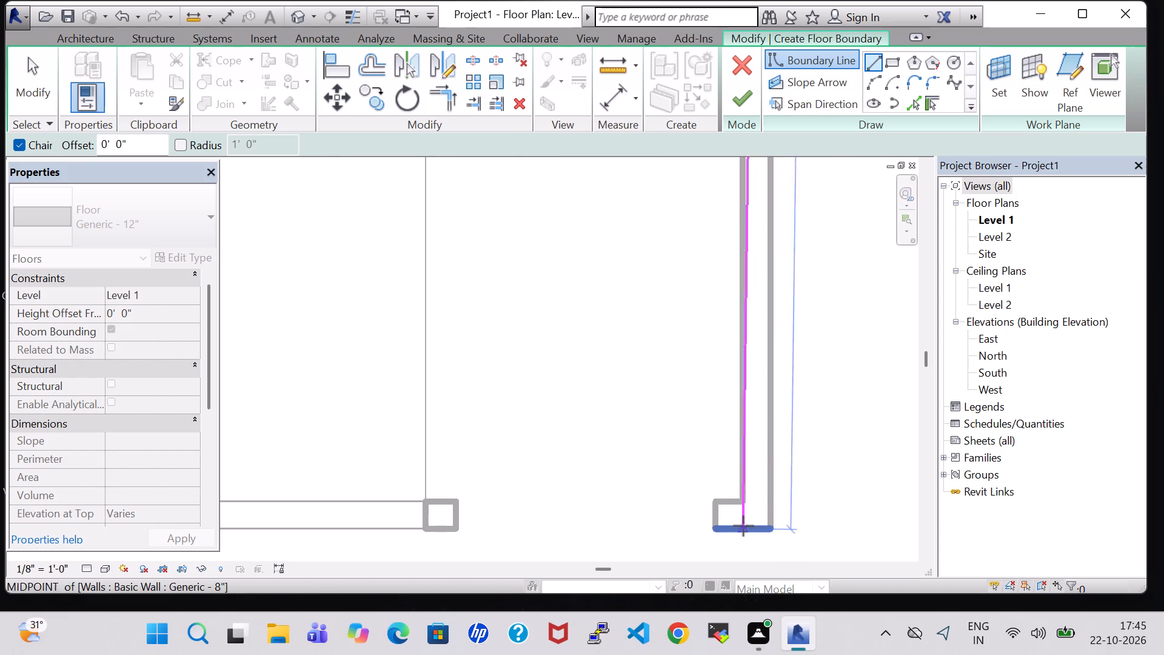
left_click(773, 529)
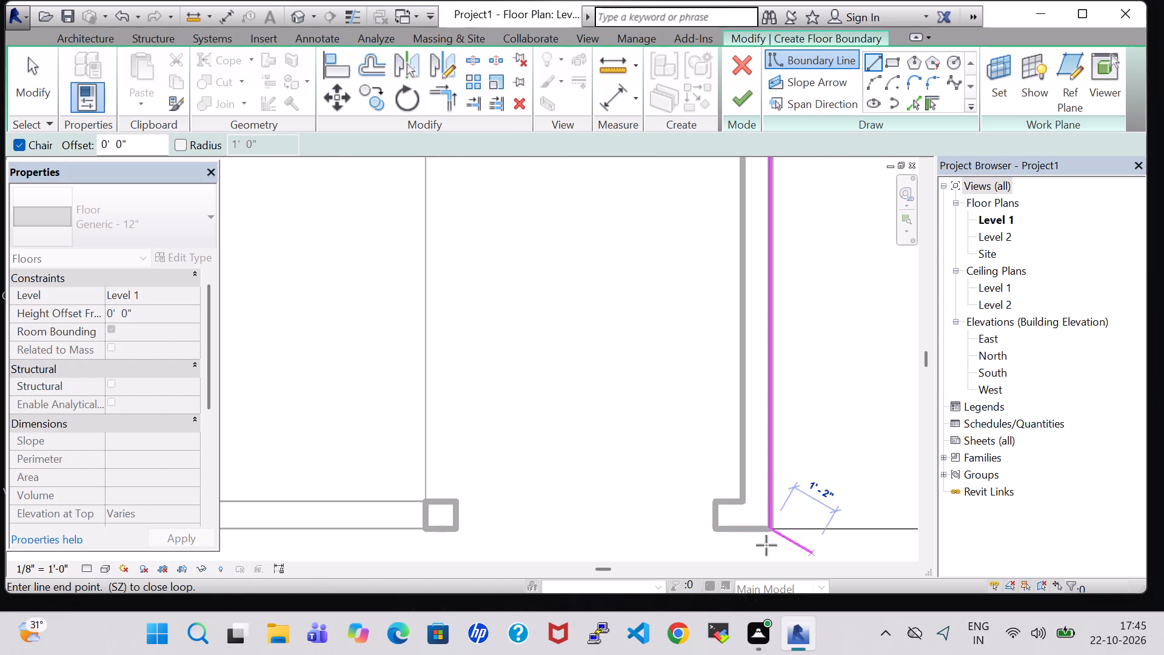
Continue the floor boundary west along the south walls' outer face, across the opening, to the southwest outer corner.
middle_click(581, 509)
scroll(571, 509, "down", 2)
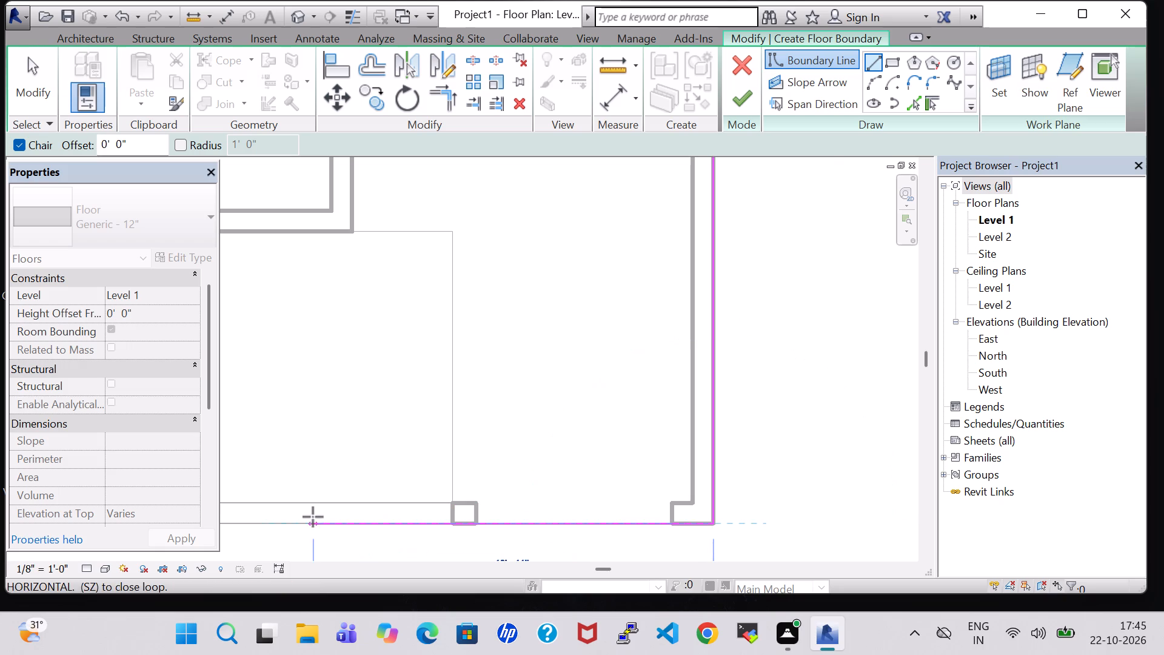
middle_click_drag(313, 517, 431, 517)
scroll(431, 517, "down", 5)
middle_click_drag(375, 514, 557, 504)
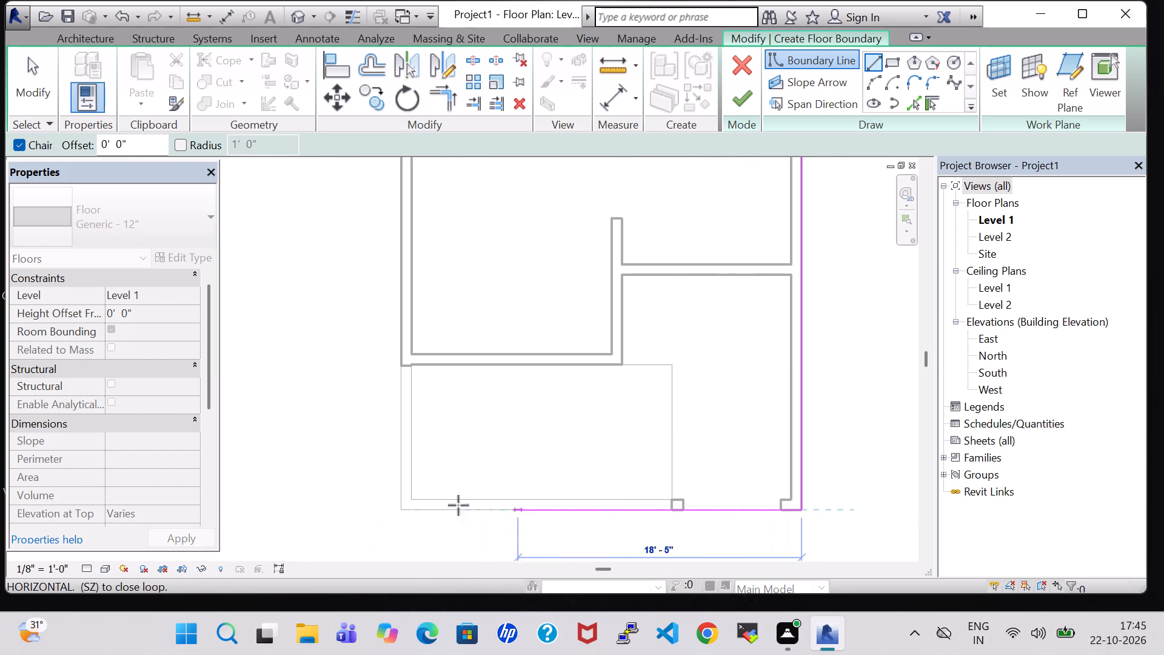
left_click(403, 511)
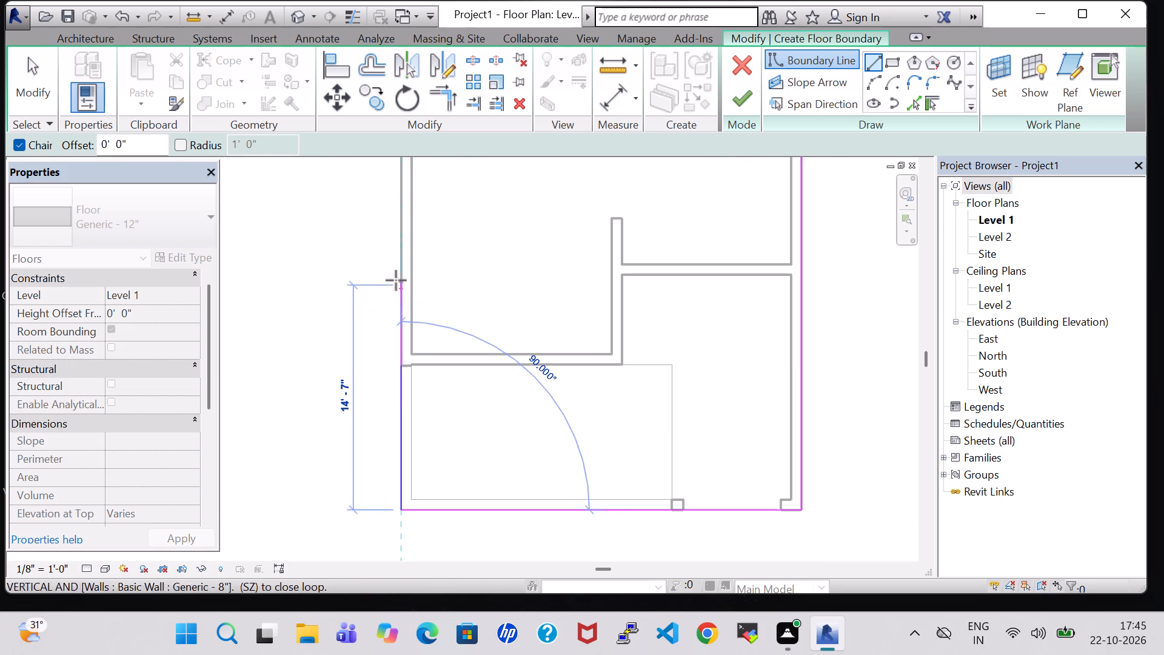
Close the floor boundary along the west walls' outer face at the northwest corner and finish the floor.
scroll(396, 280, "down", 7)
middle_click_drag(396, 280, 389, 524)
scroll(389, 524, "down", 1)
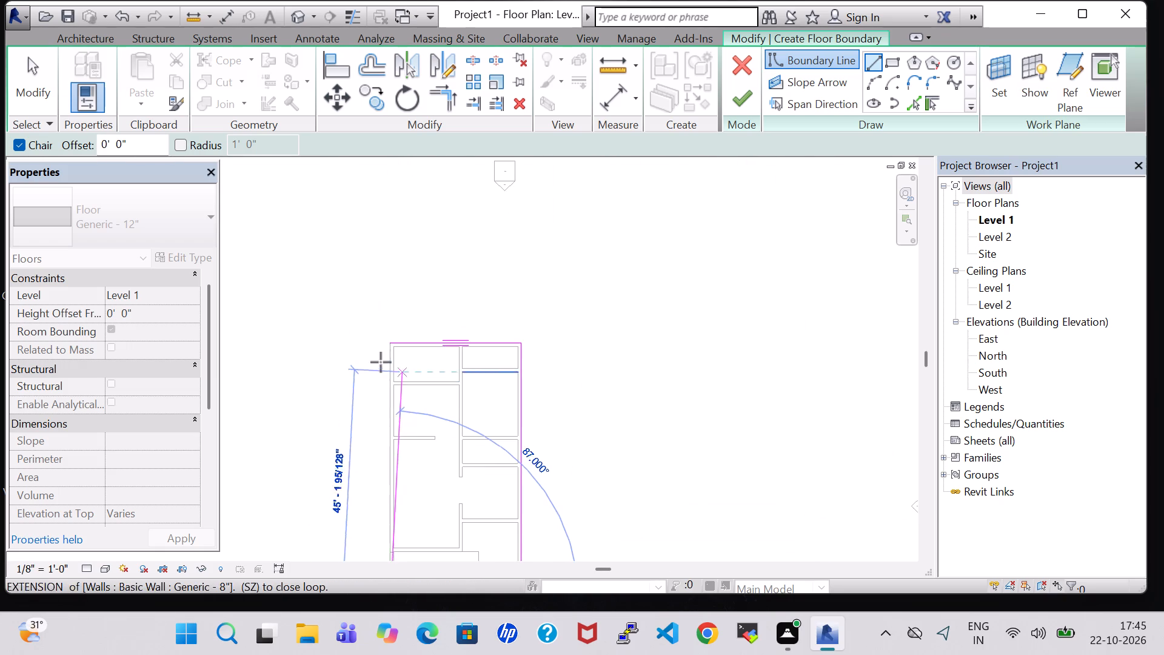
scroll(381, 362, "up", 11)
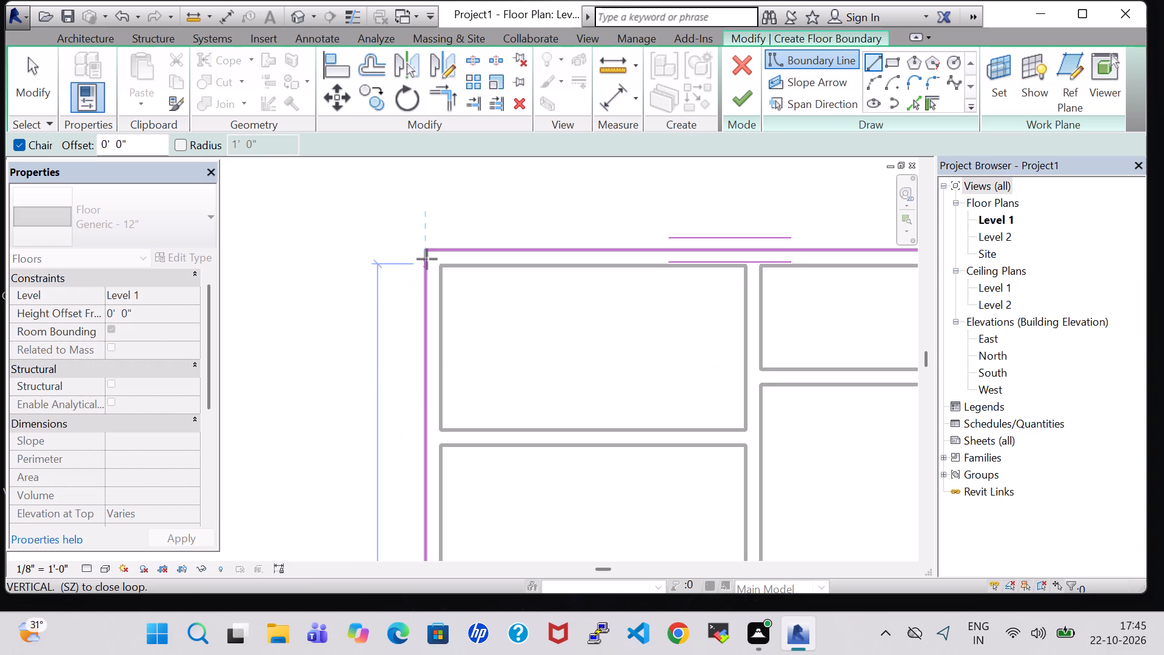
left_click(423, 247)
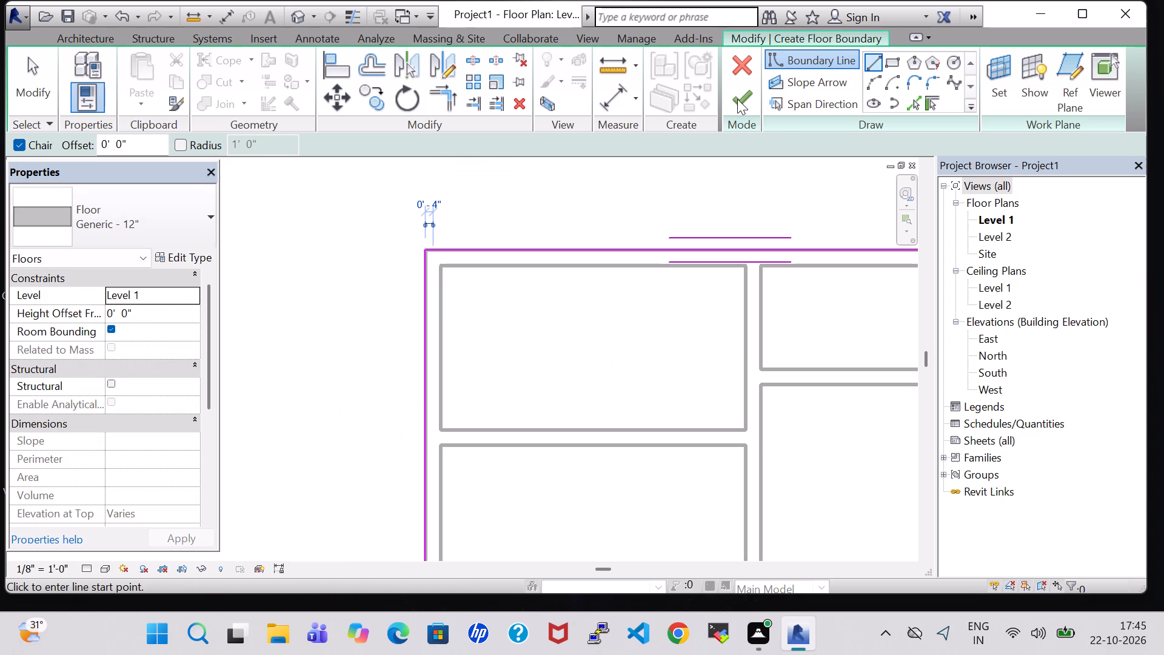
left_click(736, 103)
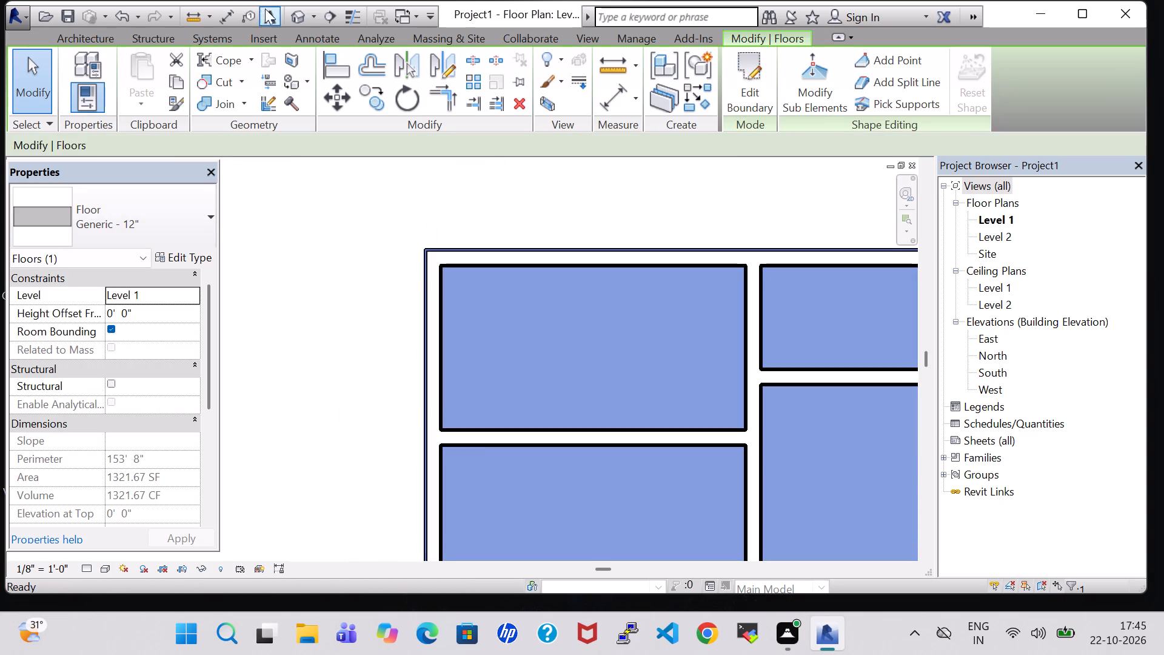
Open the default 3D view and set its visual style to Realistic.
left_click(296, 12)
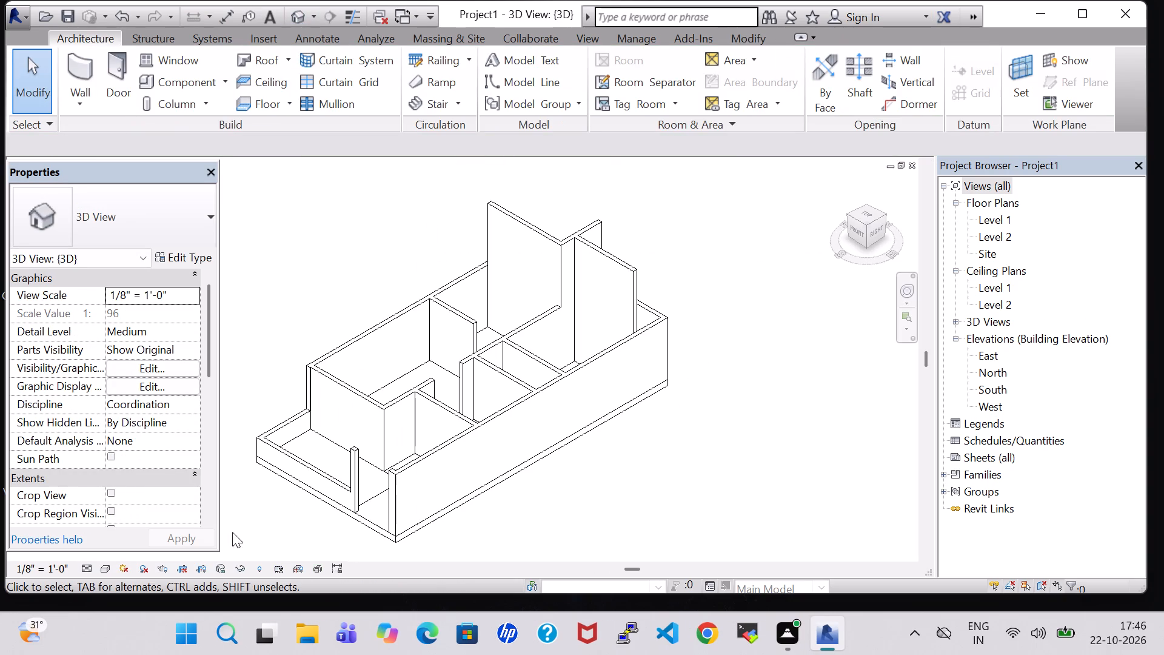
left_click(105, 571)
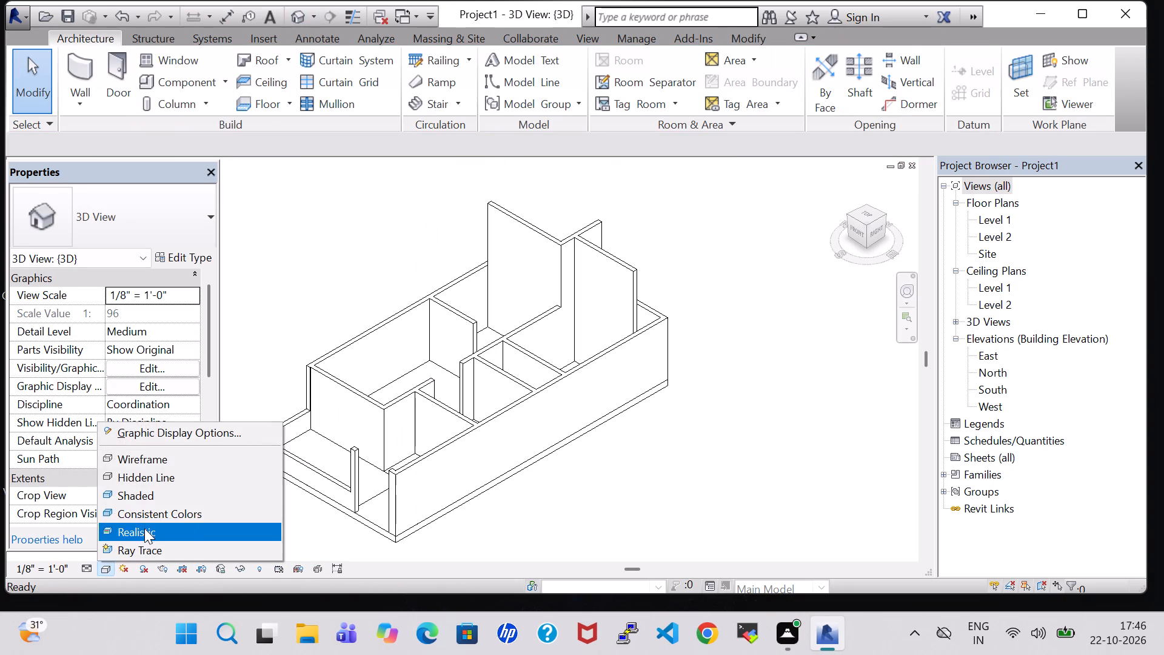
left_click(144, 528)
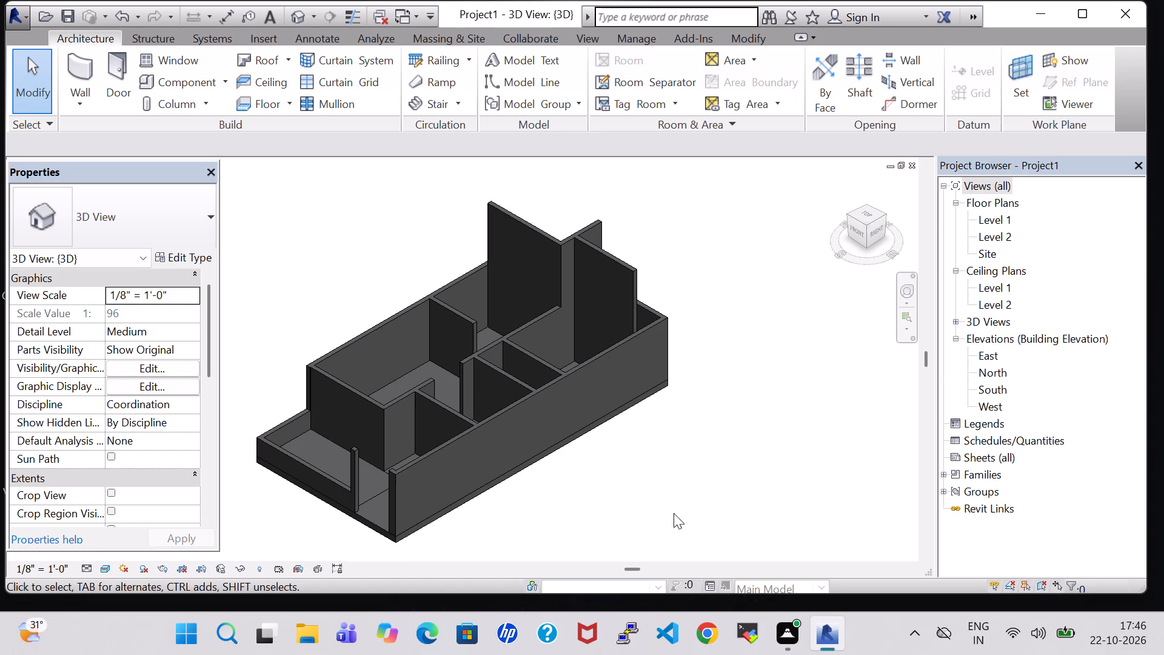
Set the unconnected height of the tall east-west partition wall closing the northwest room to 10' 0".
middle_click(666, 512, "shift")
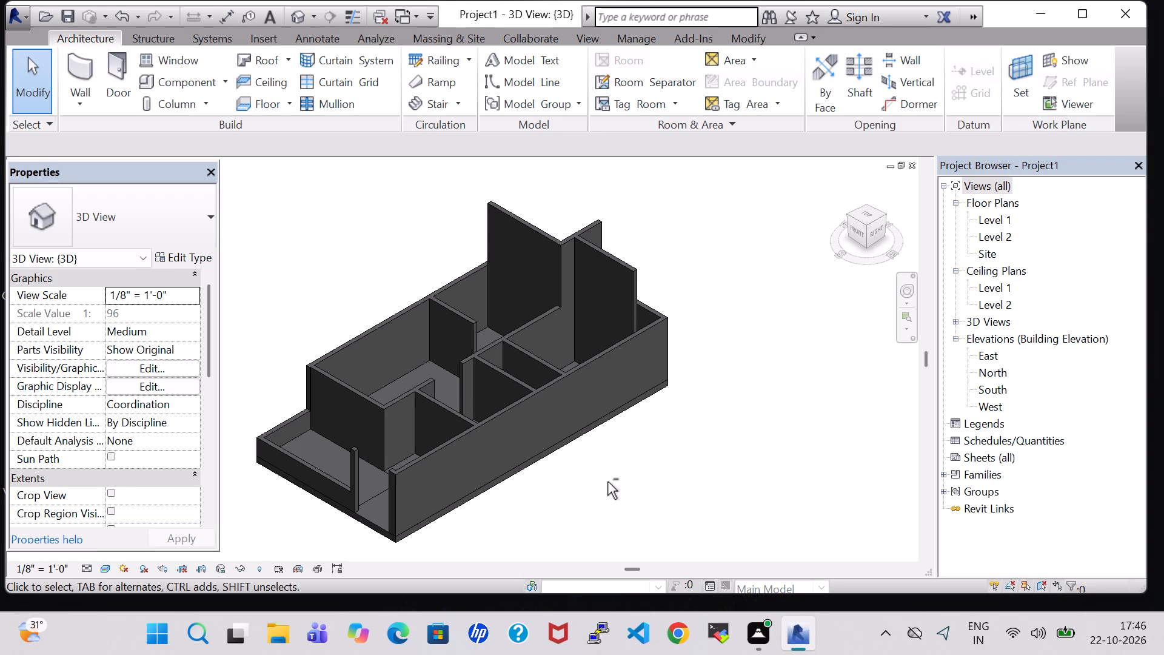
scroll(638, 469, "down", 1, "shift")
middle_click(638, 469, "shift")
middle_click(638, 469, "shift")
middle_click_drag(638, 469, 666, 469, "shift")
middle_click_drag(740, 458, 765, 452, "shift")
middle_click_drag(786, 446, 804, 440, "shift")
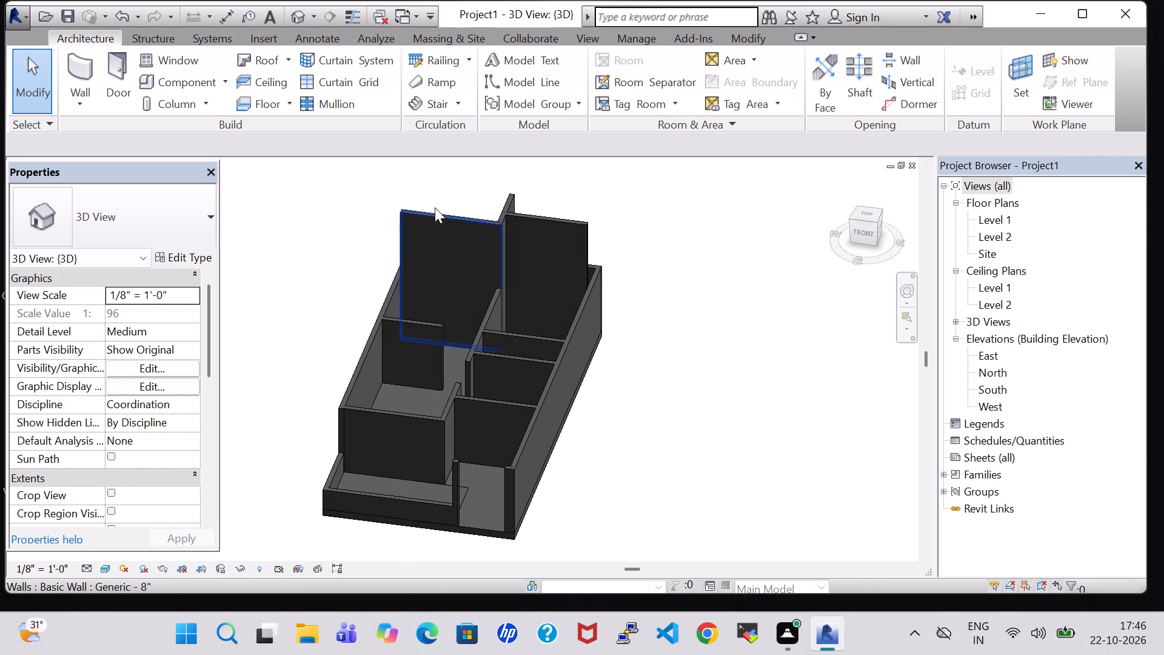
left_click(435, 207)
left_click(116, 404)
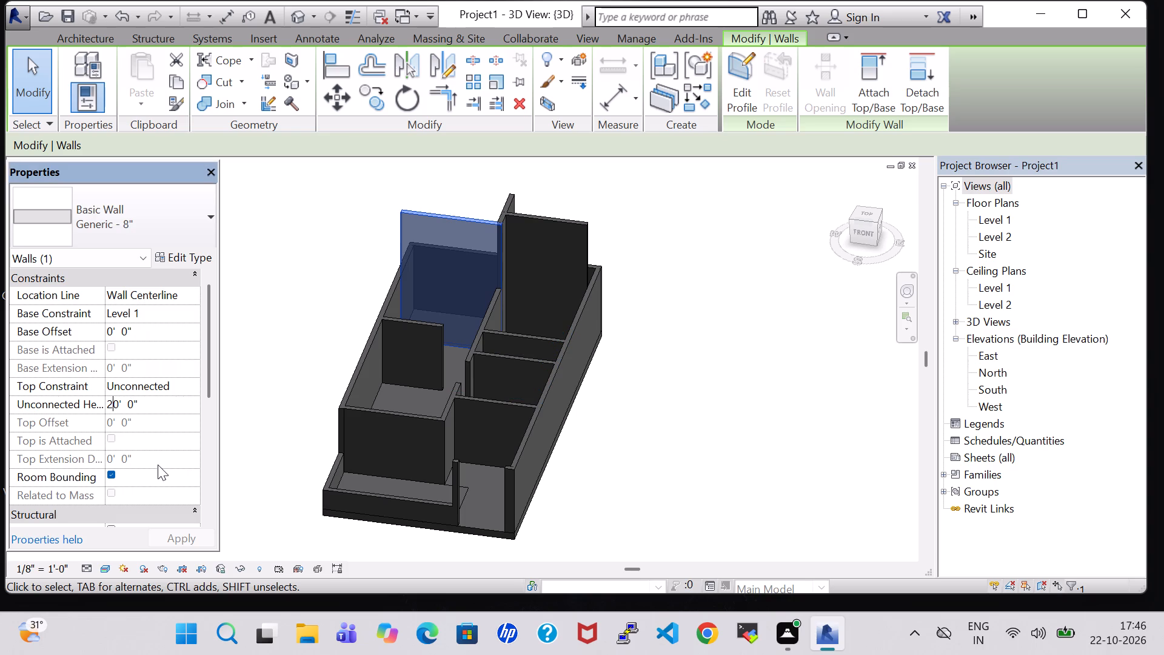
key("BackSpace")
key("1")
key("Return")
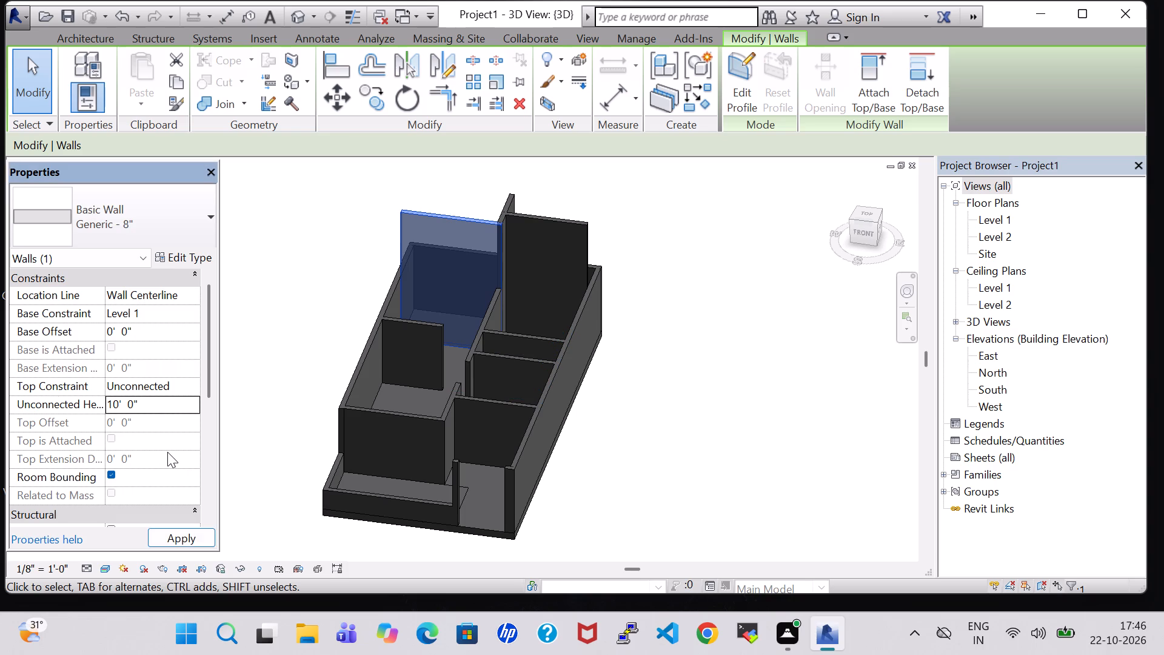
Set the unconnected height of the tall east-west partition wall closing the northeast room to 10' 0".
left_click(558, 223)
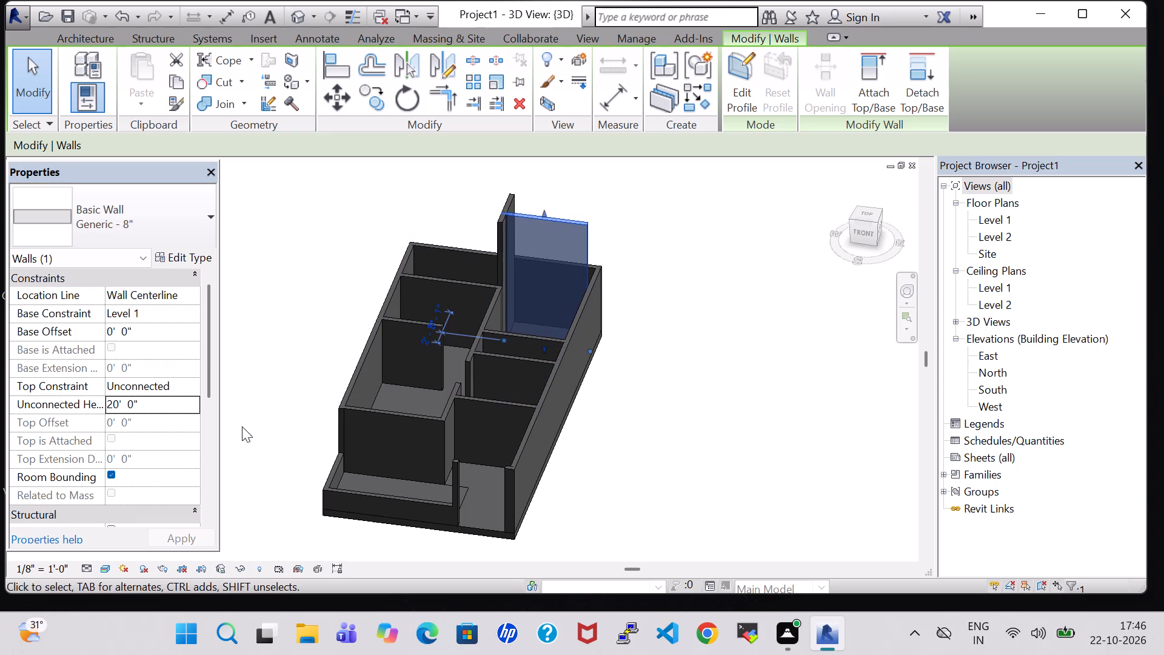
left_click(110, 405)
key("Right")
key("BackSpace")
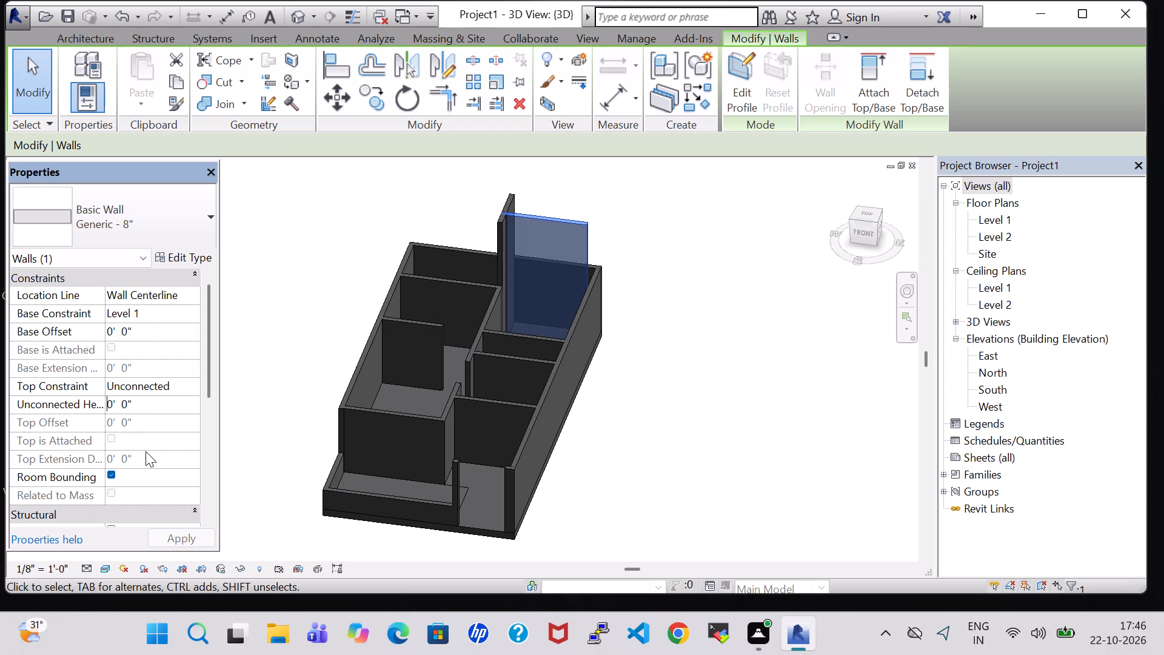
key("1")
key("Return")
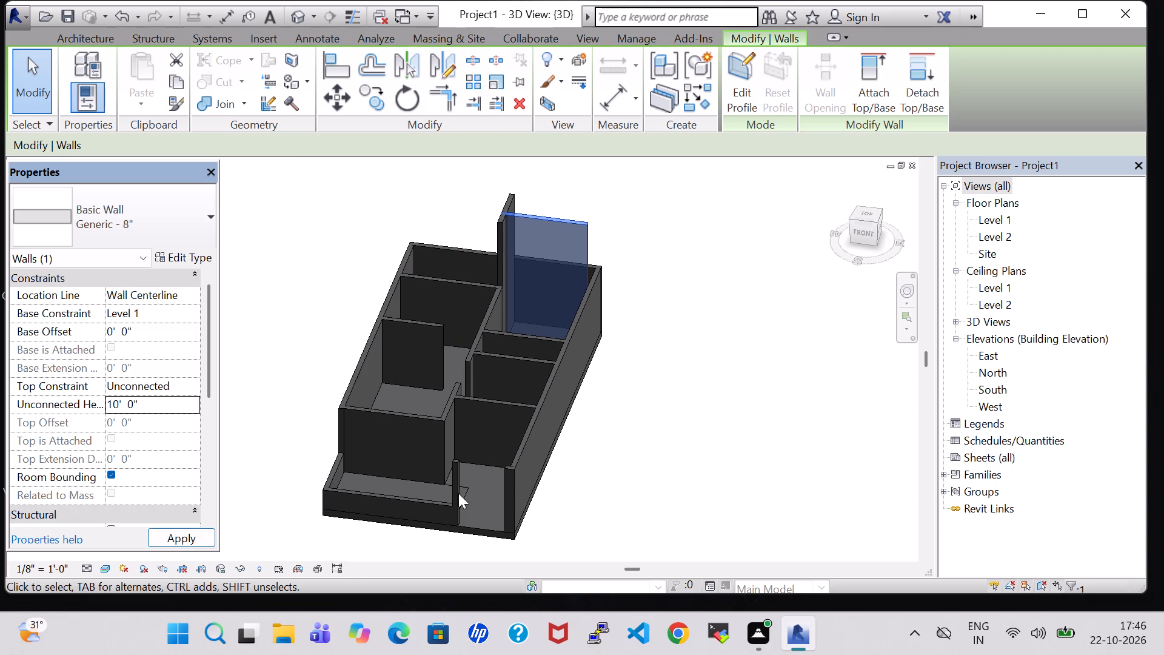
Try to set the height of the short north-south wall connecting the two lowered partitions to 10'.
left_click(501, 229)
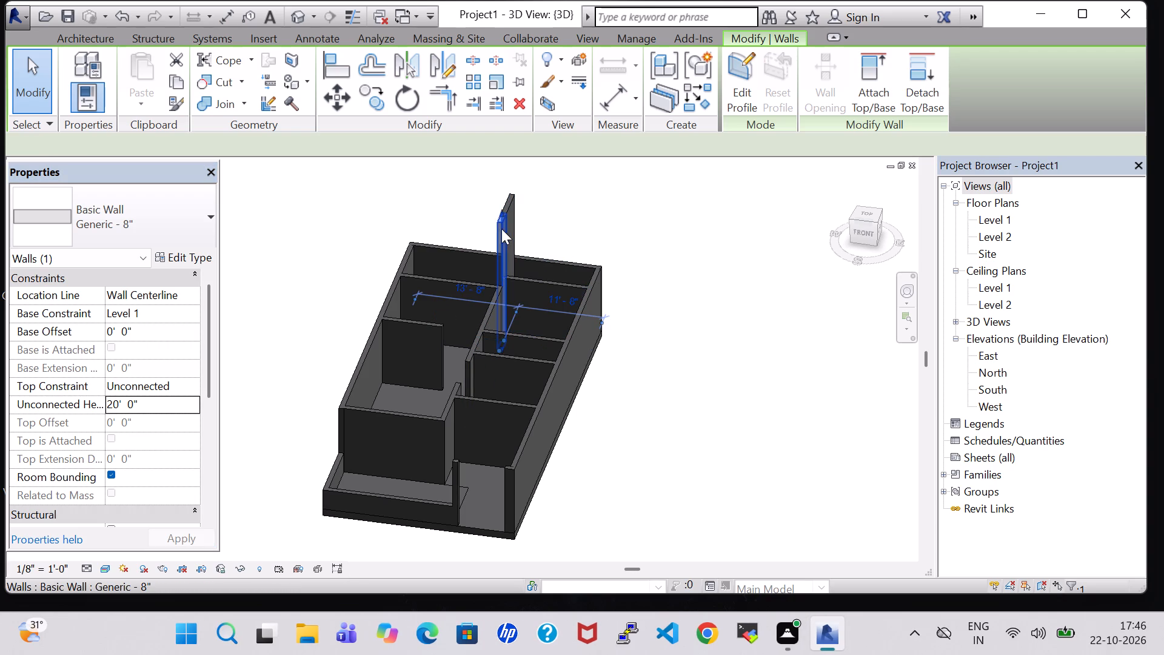
left_click(113, 403)
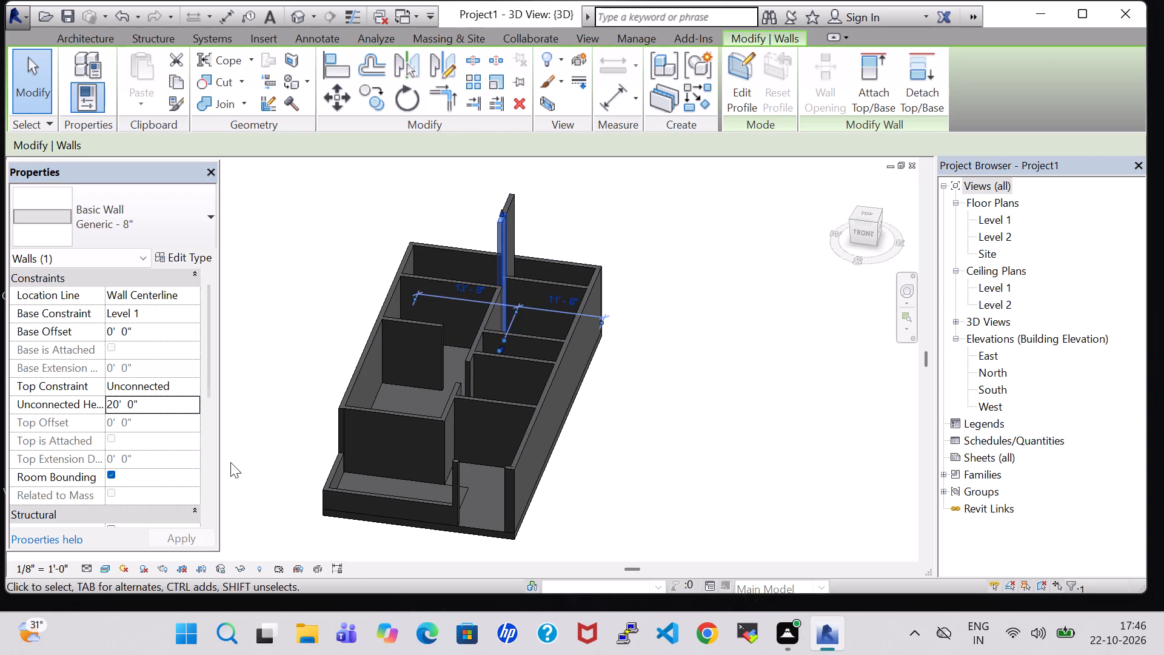
key("BackSpace")
key("1")
key("Return")
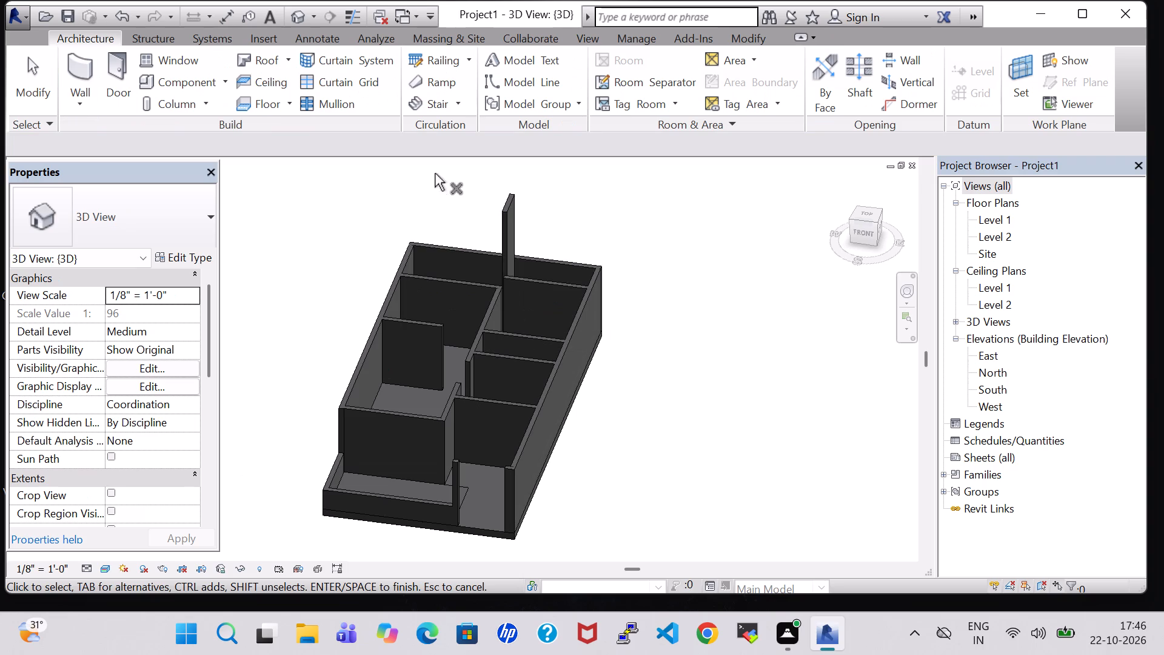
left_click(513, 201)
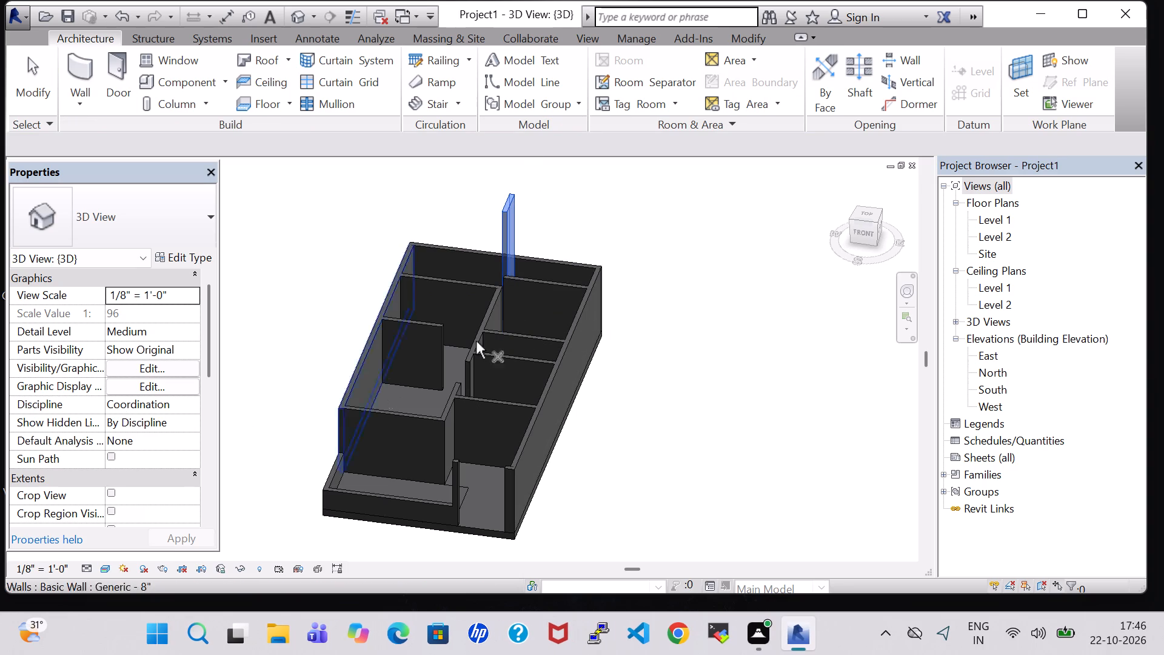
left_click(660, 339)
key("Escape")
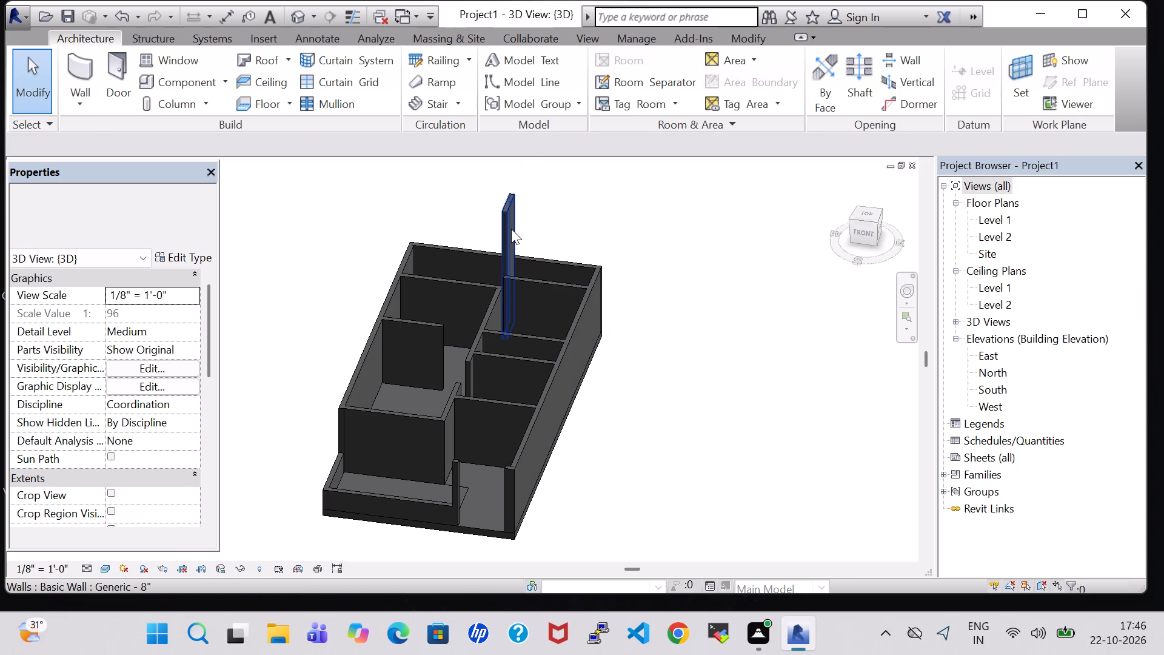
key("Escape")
Try to set the height of the remaining tall north-south partition between the two north rooms to 10'.
left_click(511, 229)
left_click(111, 402)
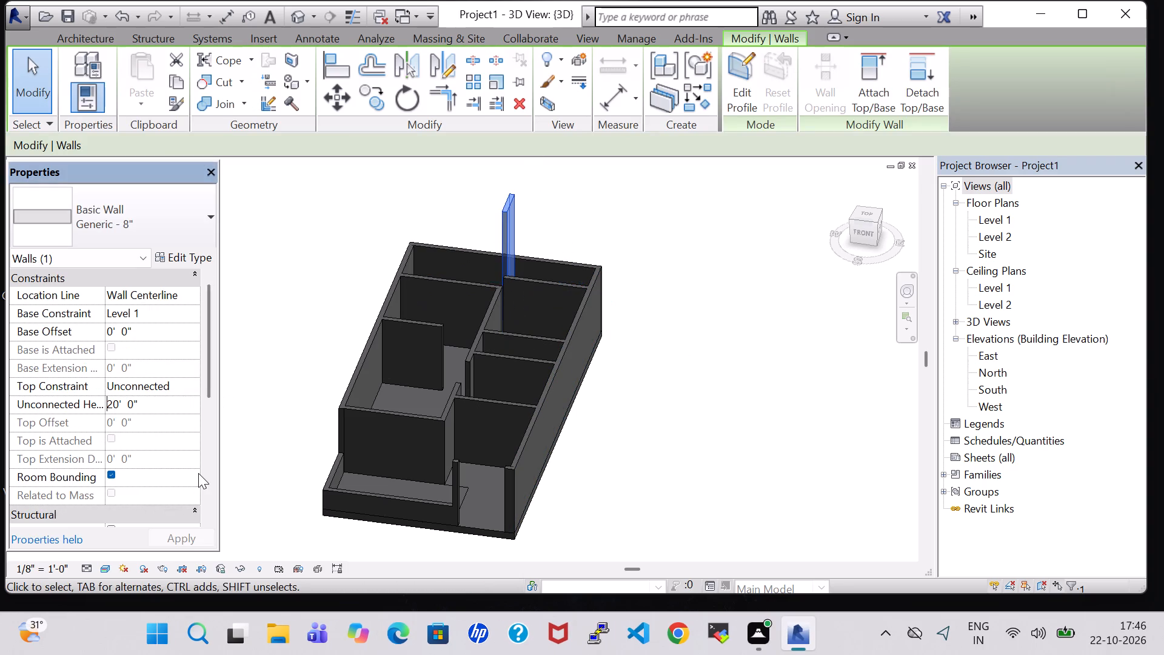
key("Right")
key("BackSpace")
key("1")
key("Return")
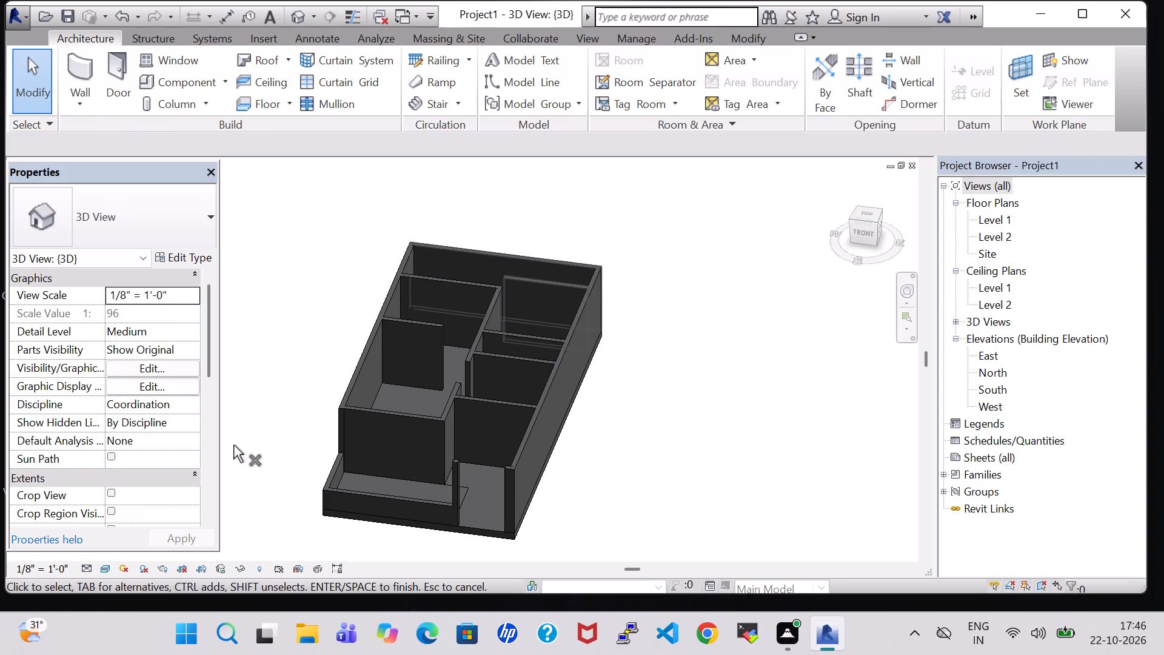
left_click(732, 440)
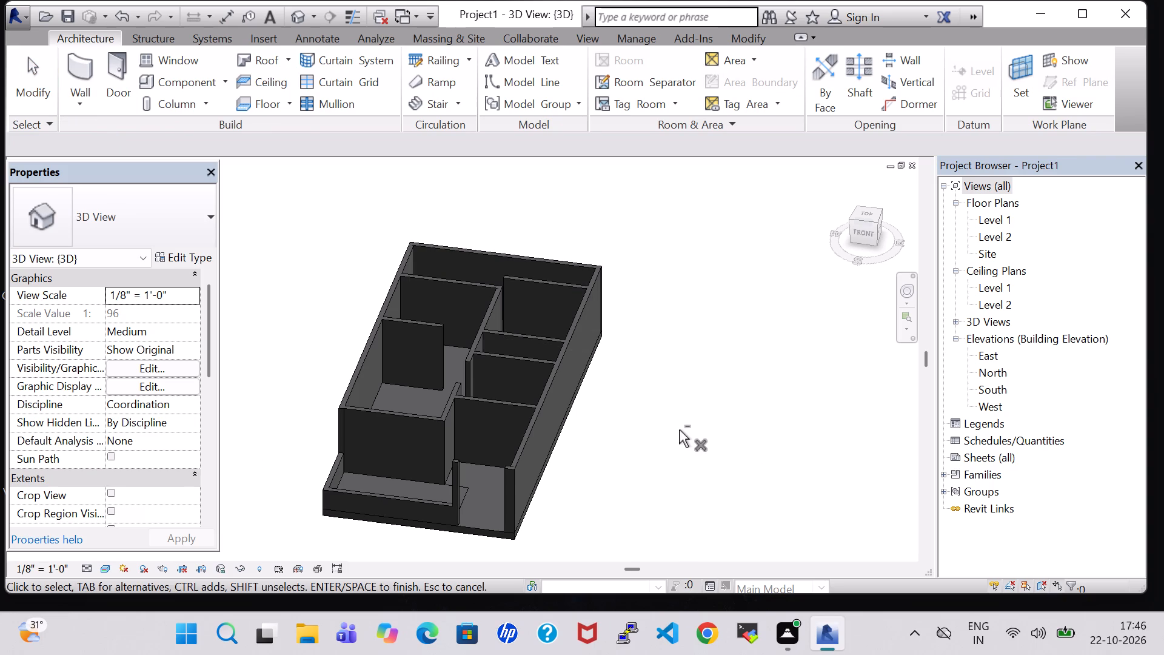
In the Level 1 plan, draw a 10' high Generic - 8" wall about 2'-7" long joining the ends of the two offset north partitions.
middle_click_drag(767, 332, 675, 388, "shift")
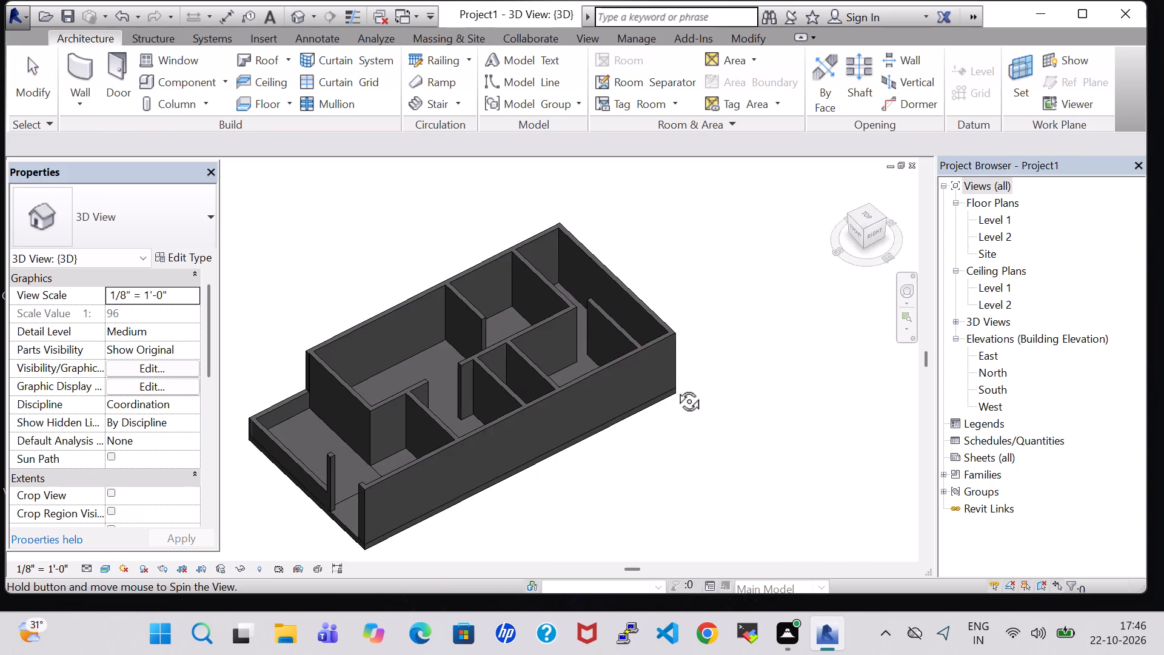
middle_click_drag(675, 388, 663, 420, "shift")
double_click(983, 225)
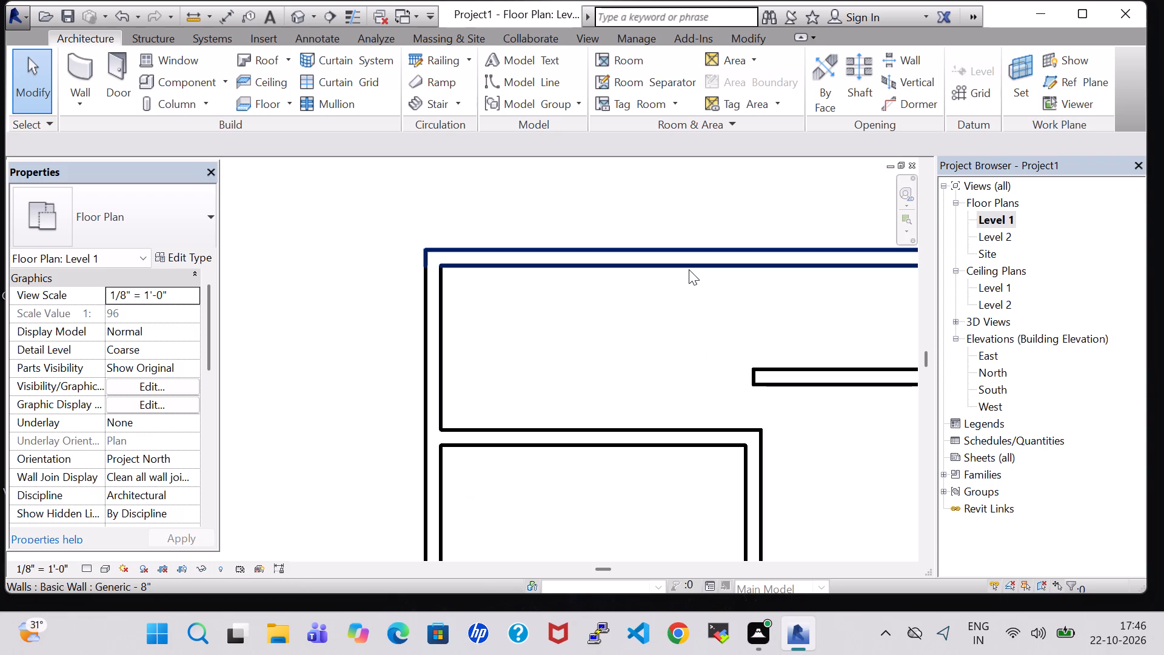
left_click(84, 60)
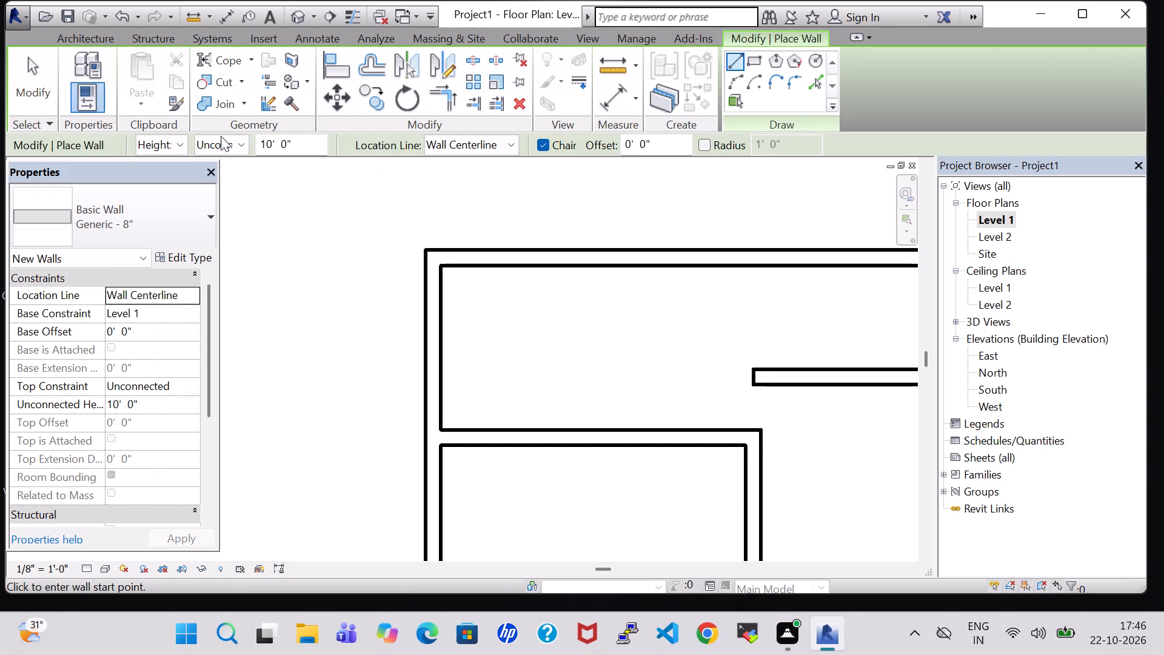
left_click(72, 41)
left_click(81, 106)
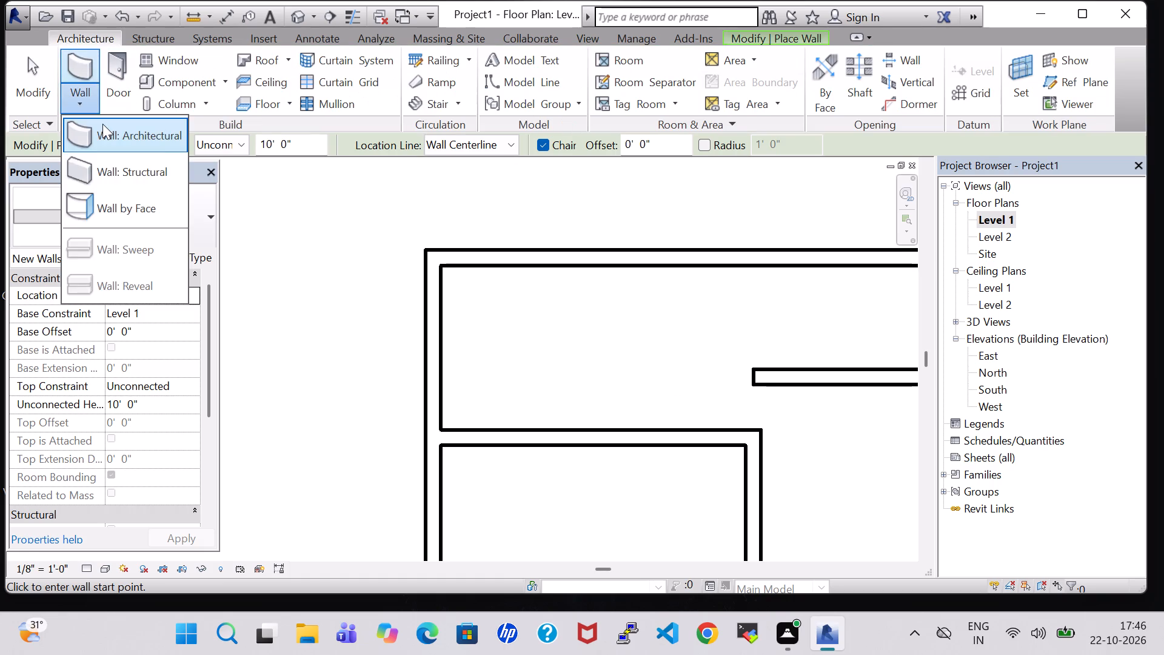
left_click(102, 124)
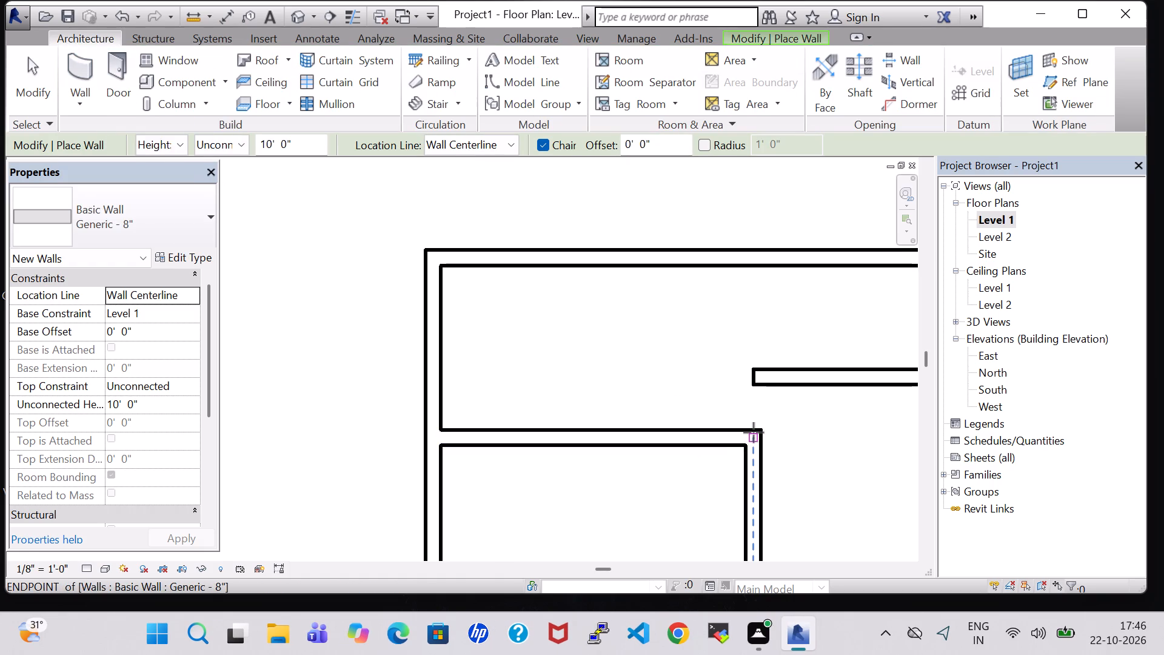
left_click(754, 434)
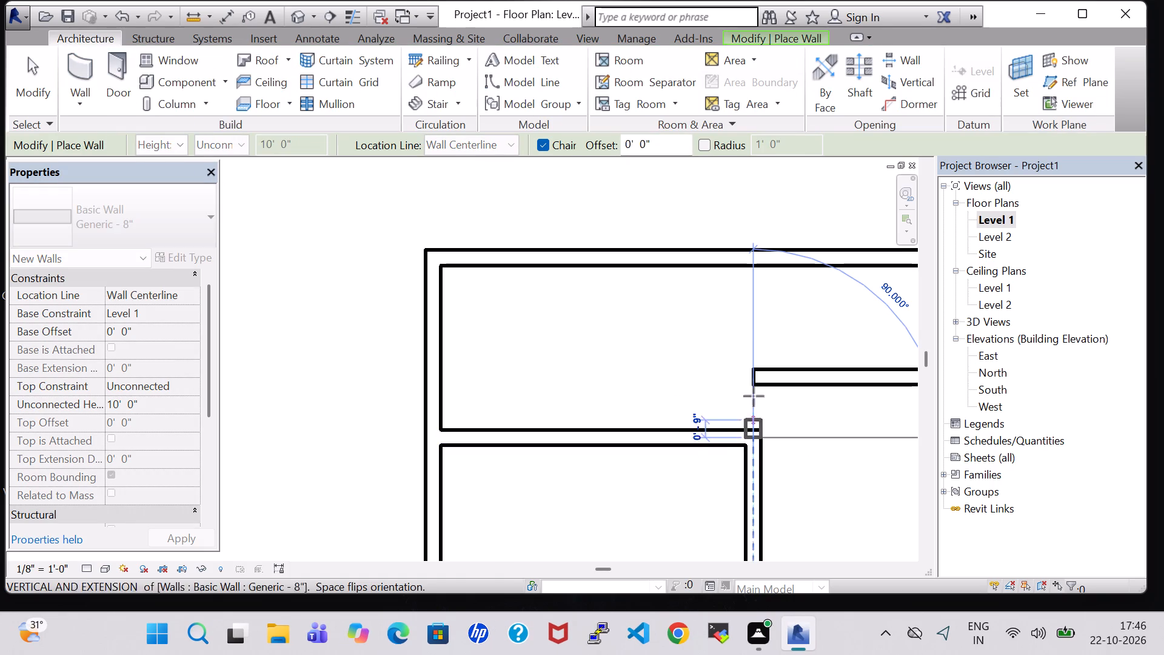
left_click(753, 363)
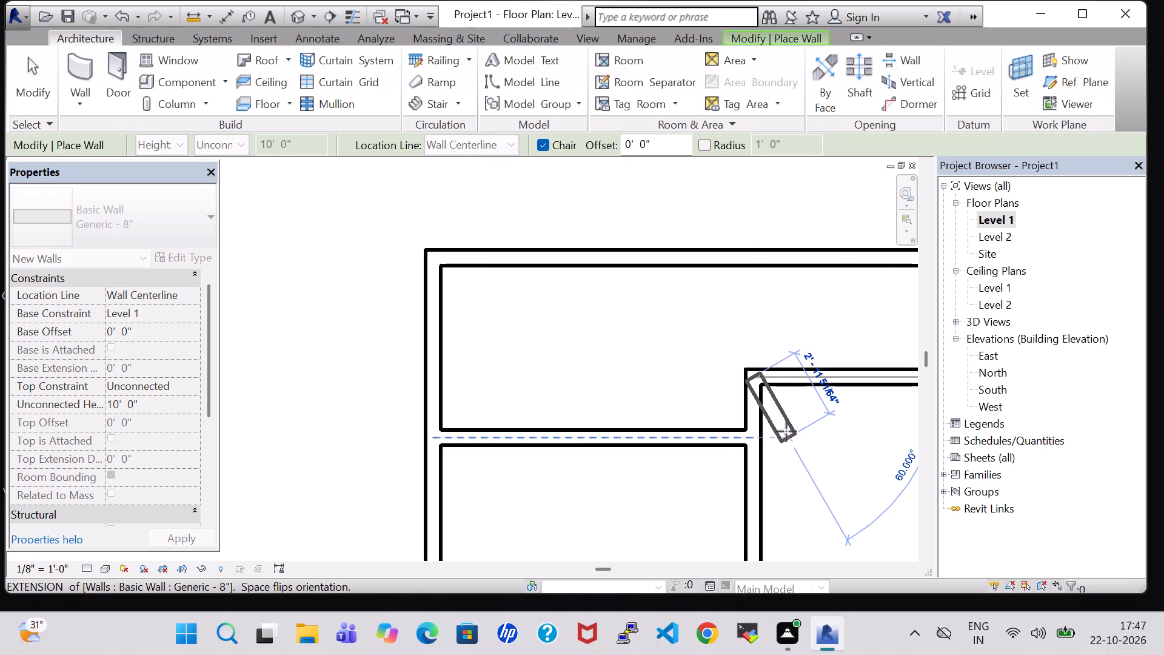
key("Escape")
key("Escape")
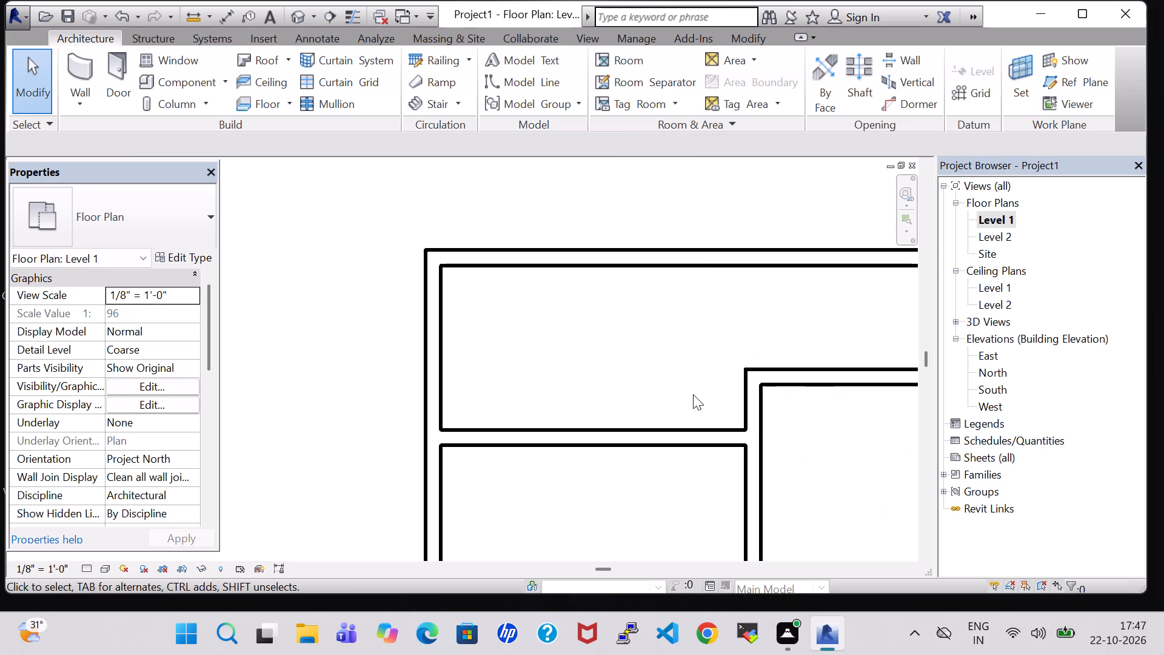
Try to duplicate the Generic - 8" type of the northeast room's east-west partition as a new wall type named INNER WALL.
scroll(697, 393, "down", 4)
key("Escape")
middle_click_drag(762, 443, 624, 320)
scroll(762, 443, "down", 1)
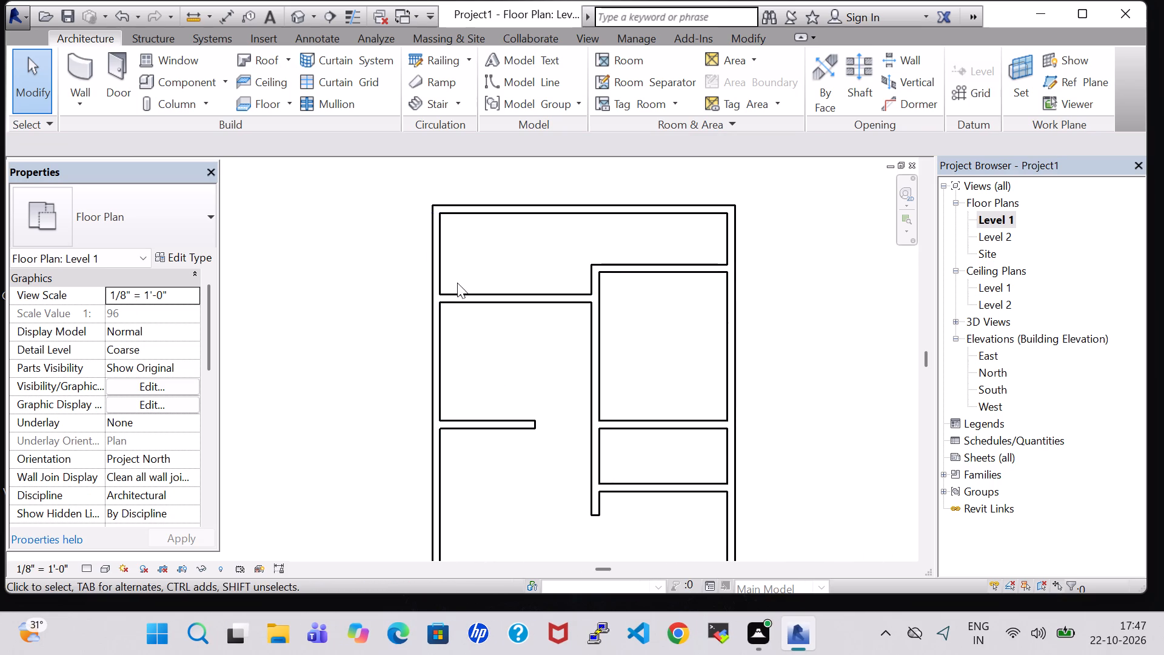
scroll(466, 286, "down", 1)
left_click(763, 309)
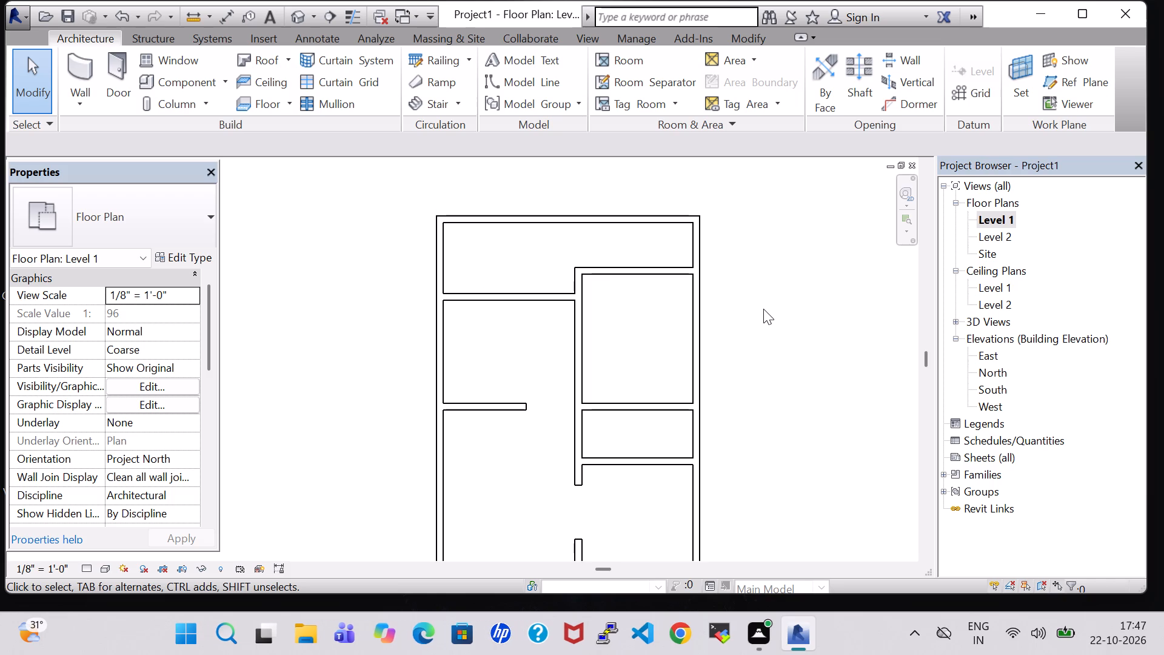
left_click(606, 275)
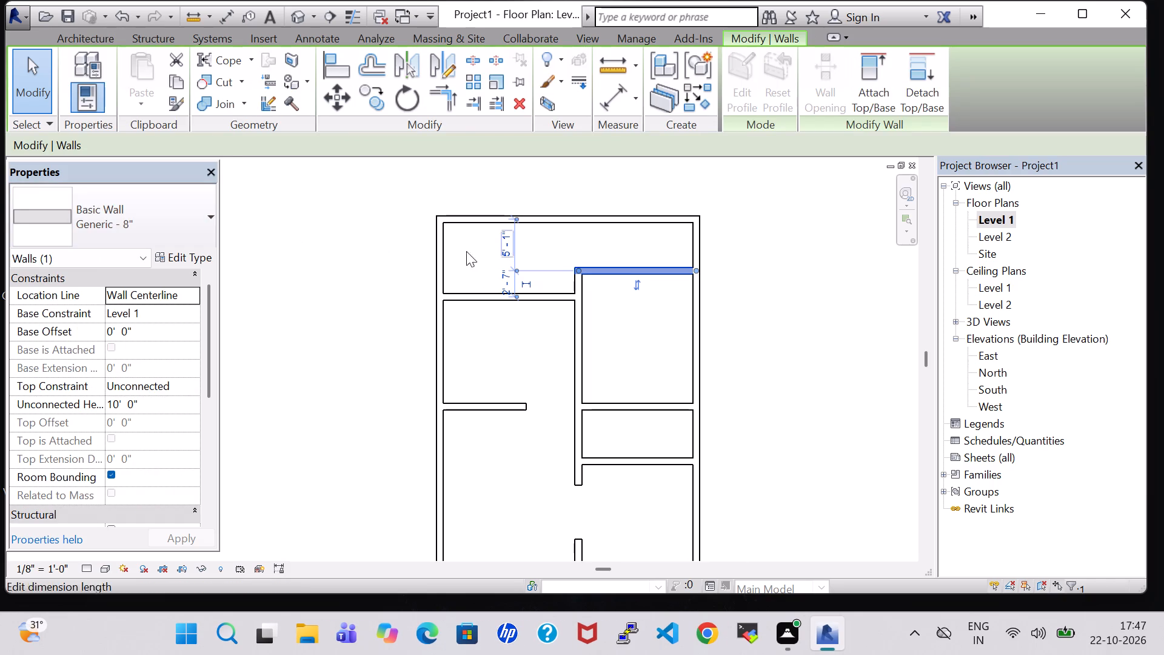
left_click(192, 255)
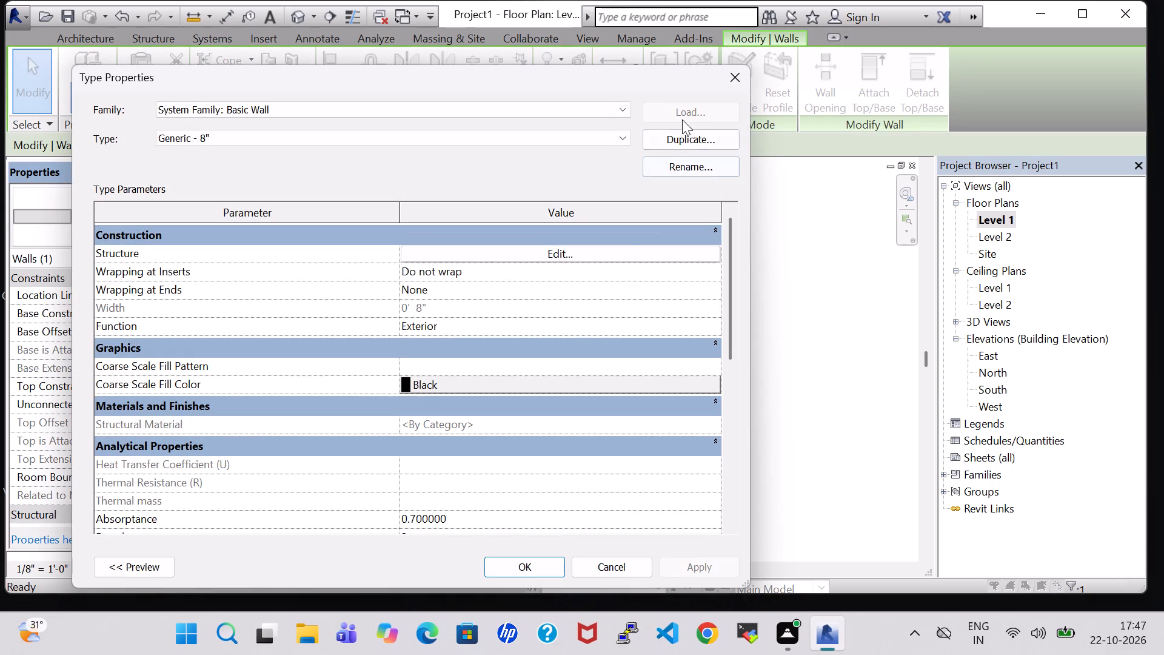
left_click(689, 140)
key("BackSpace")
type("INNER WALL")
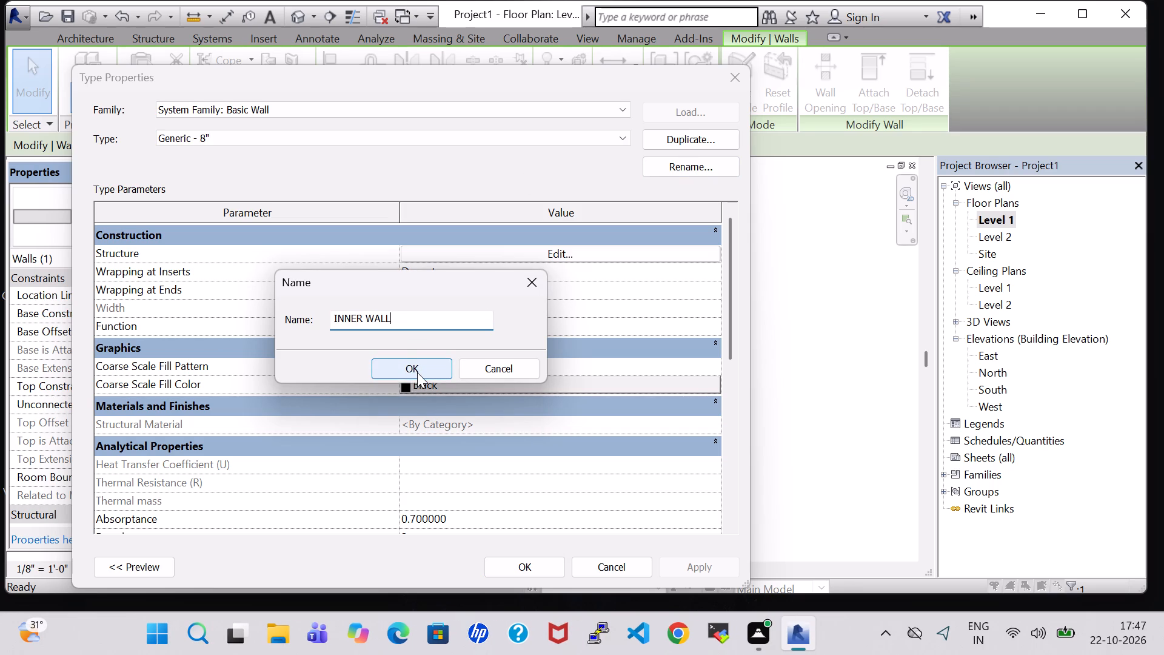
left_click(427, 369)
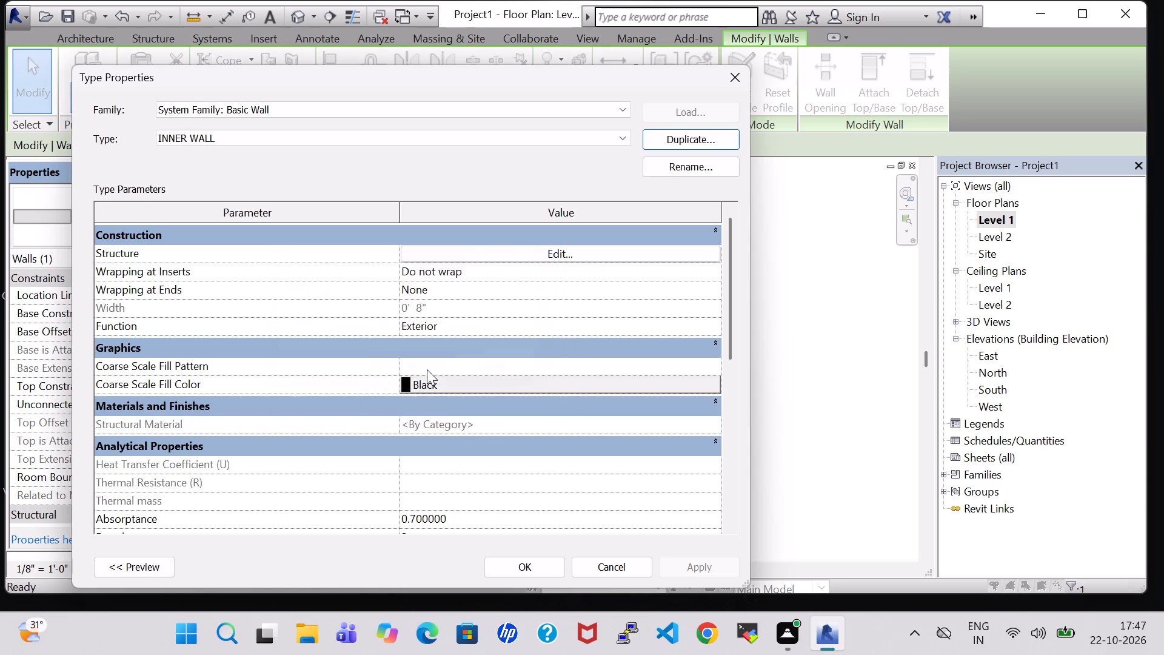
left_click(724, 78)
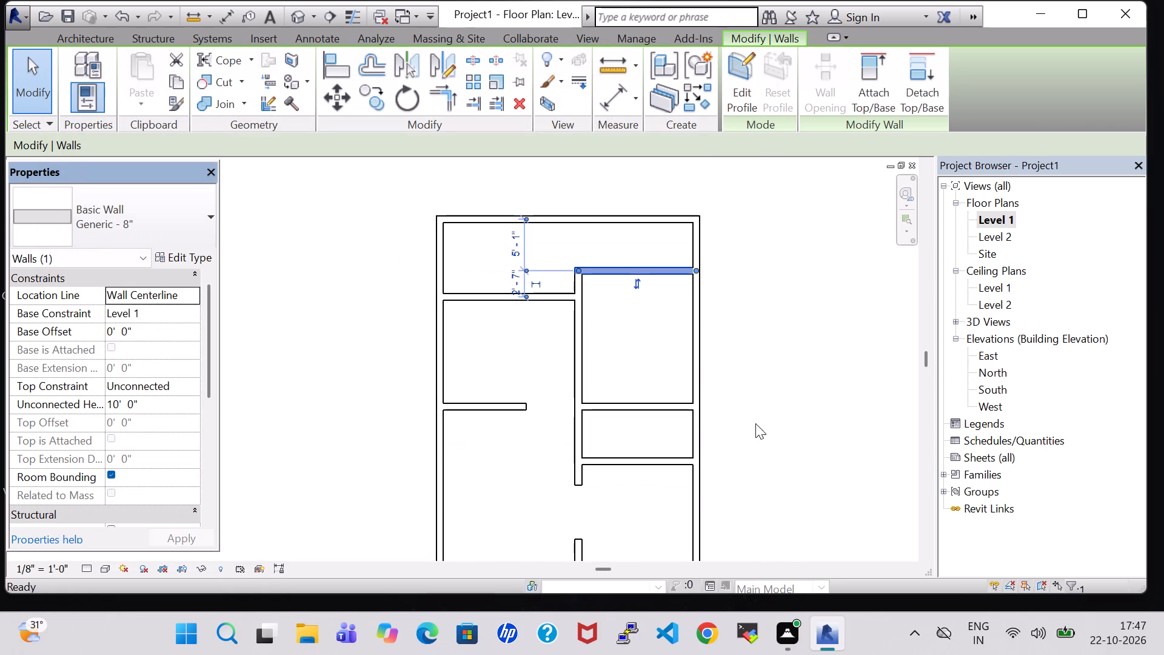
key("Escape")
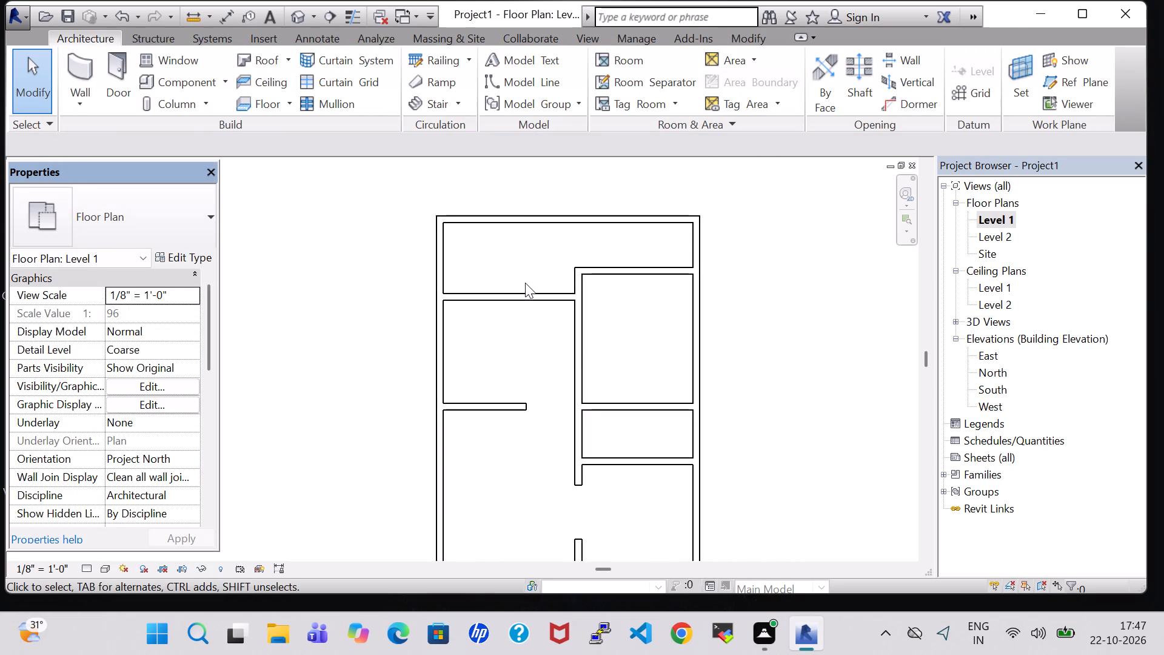
Split the east exterior wall where it meets the southernmost east-west partition.
scroll(847, 422, "down", 3)
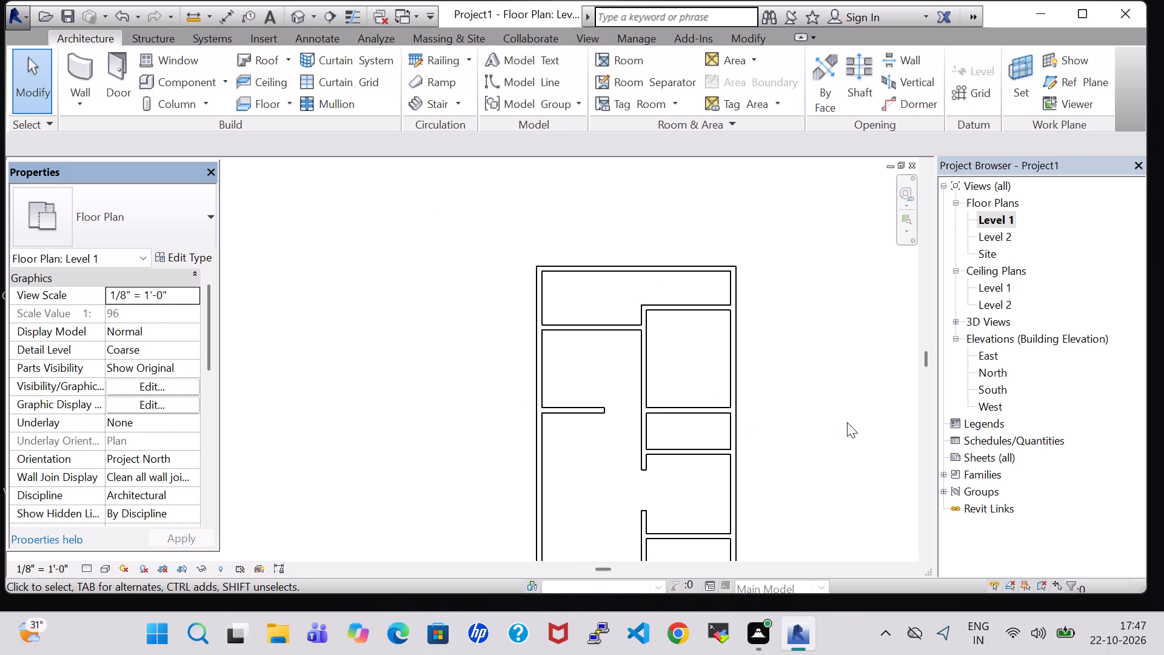
middle_click_drag(829, 381, 695, 348)
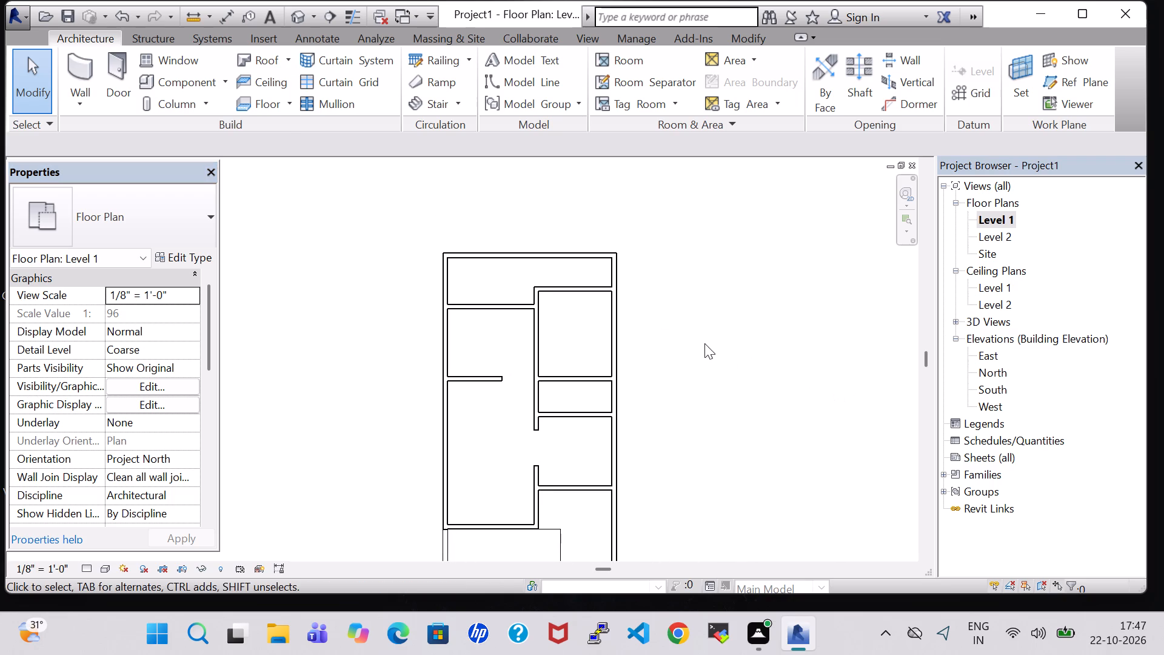
middle_click_drag(706, 395, 661, 342)
scroll(706, 395, "down", 1)
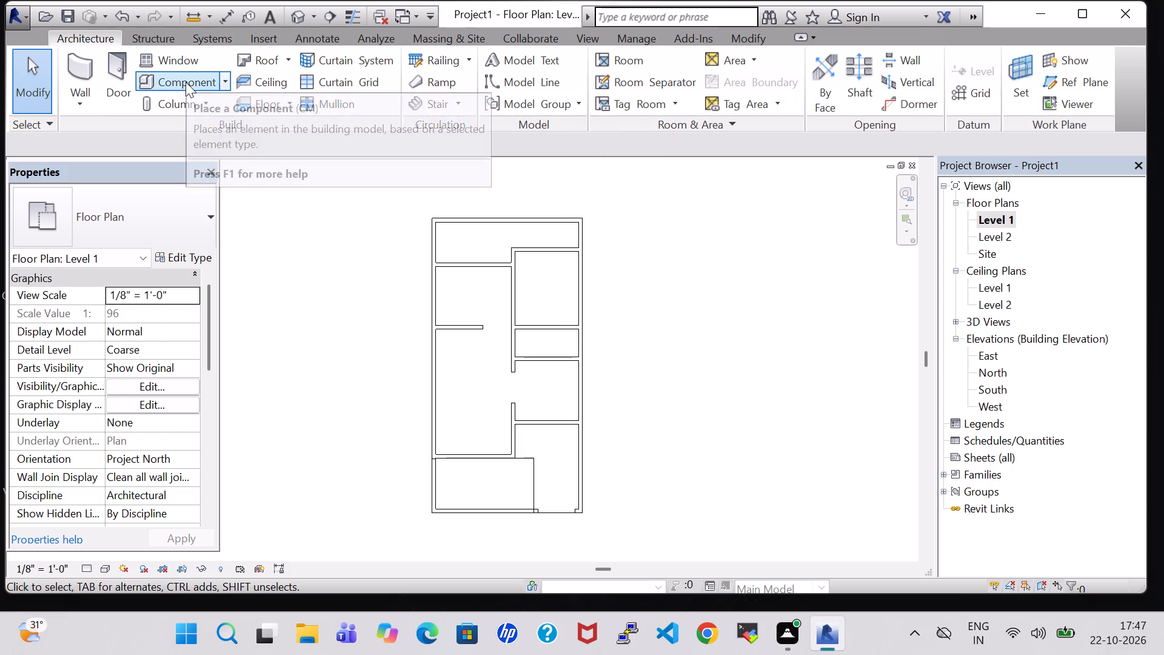
left_click(751, 35)
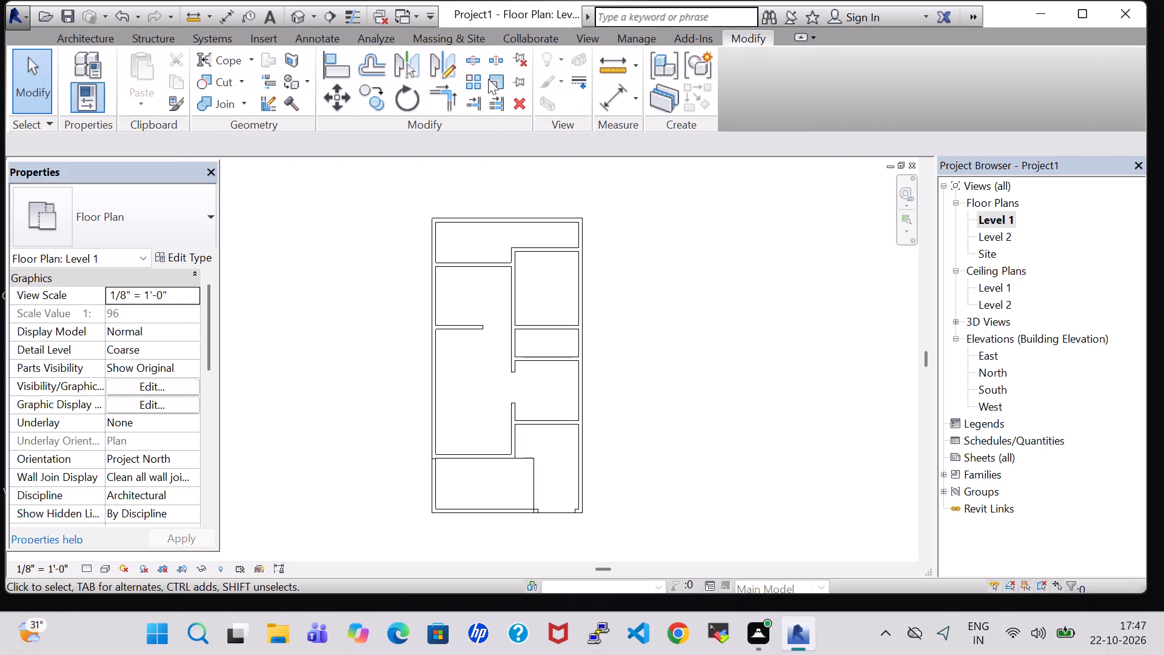
left_click(481, 64)
scroll(561, 459, "up", 6)
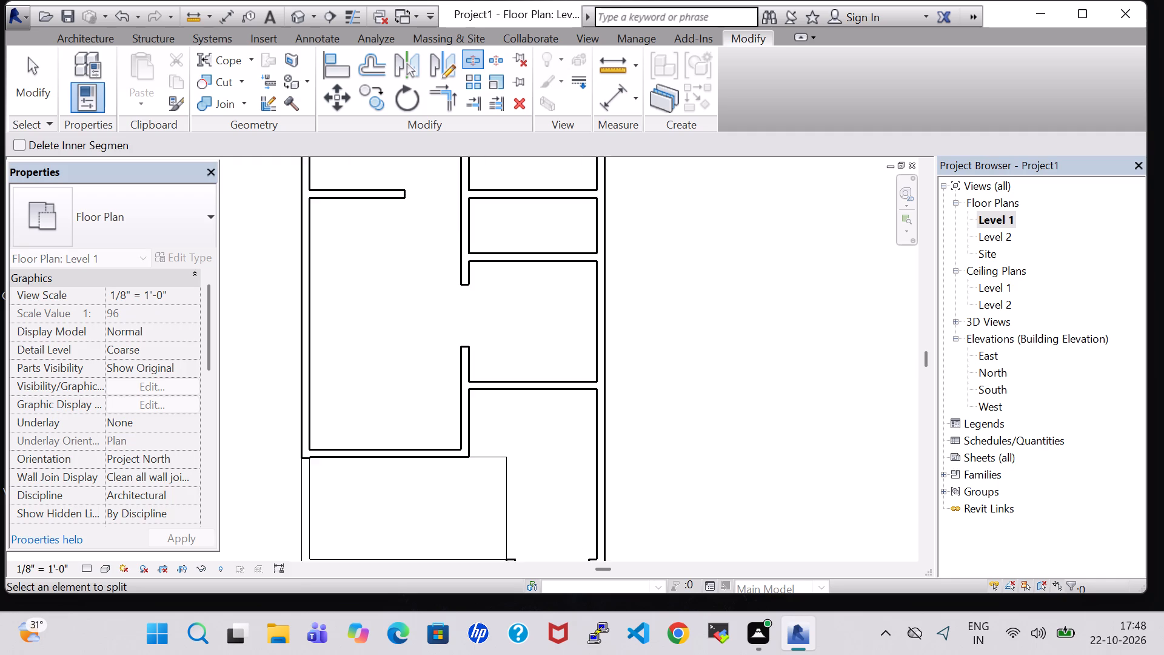
scroll(561, 459, "up", 5)
left_click(654, 300)
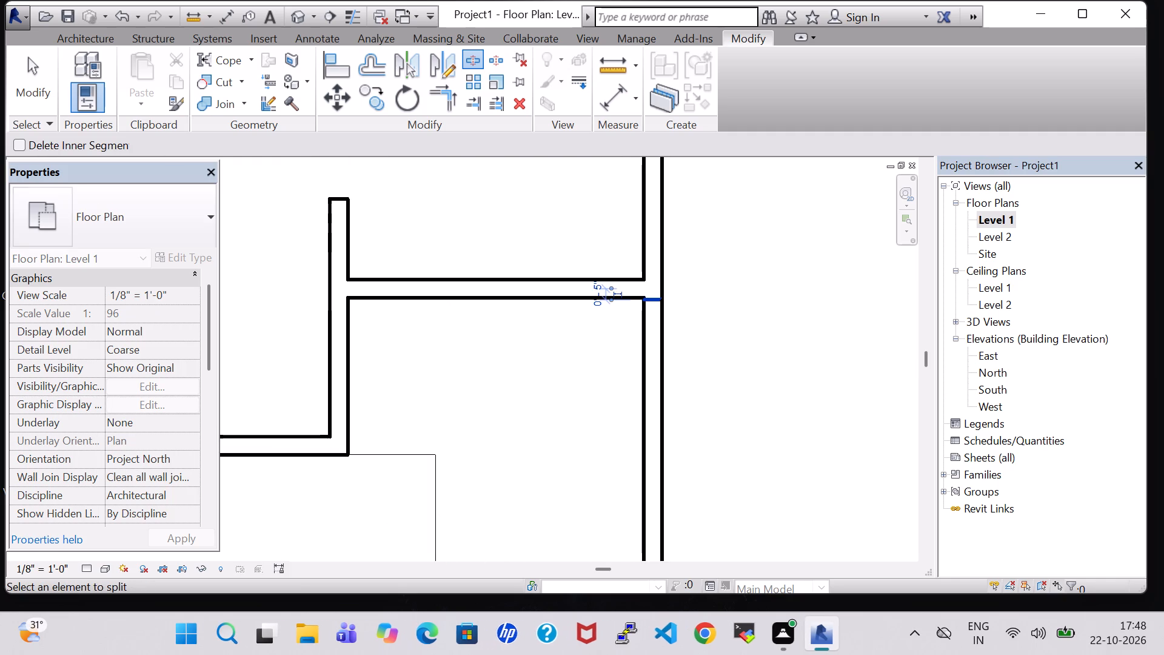
scroll(730, 421, "down", 4)
key("Escape")
scroll(730, 421, "down", 5)
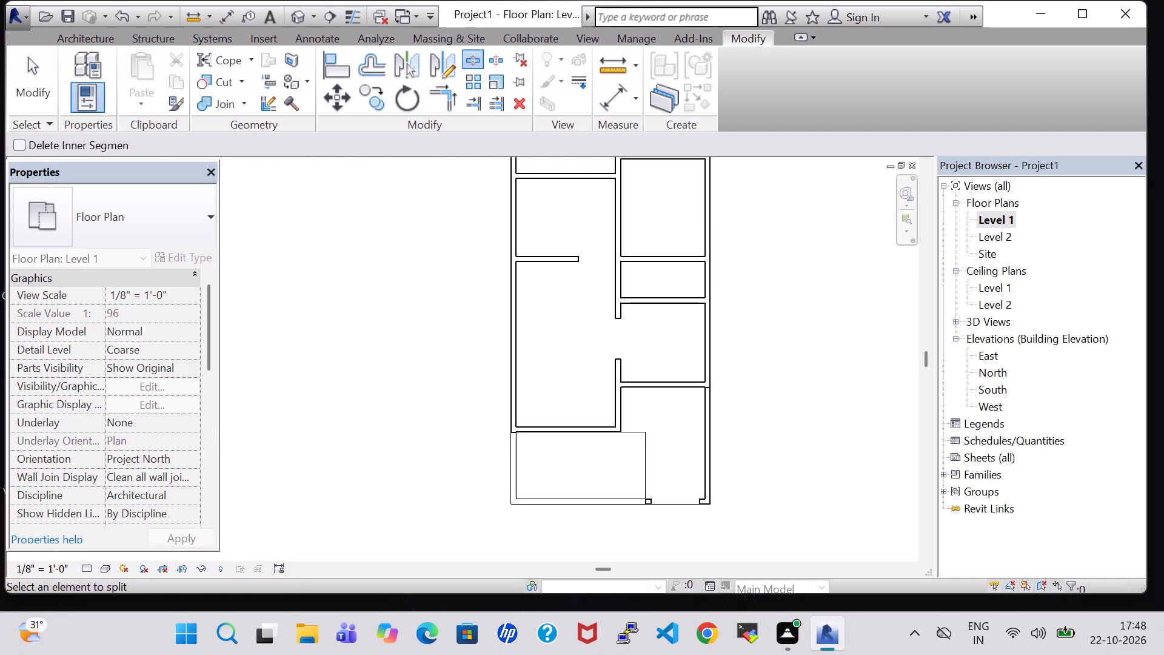
key("Escape")
Set the unconnected height of the southern section of the east exterior wall to 3'.
left_click(712, 449)
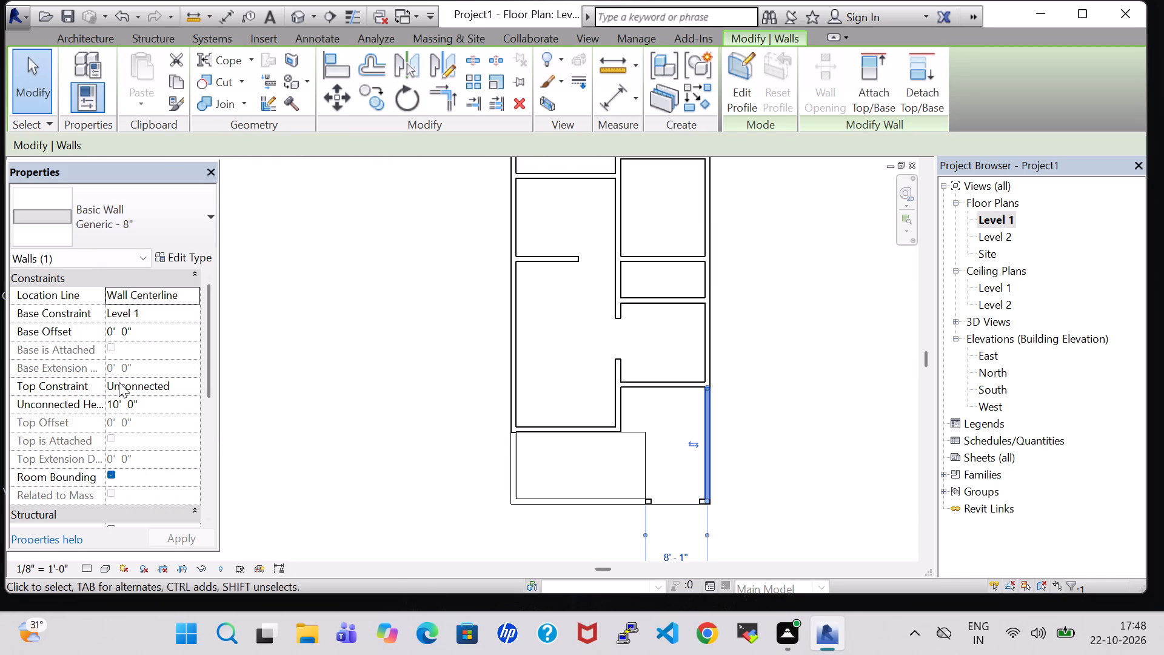
left_click(119, 403)
key("BackSpace")
key("BackSpace")
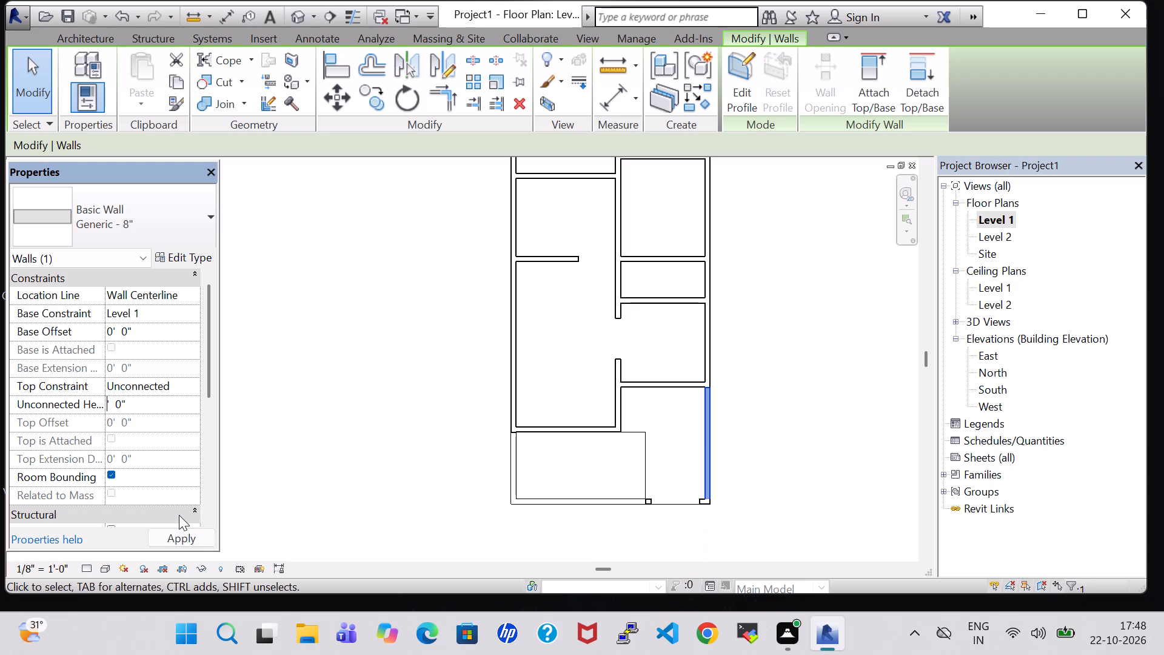
key("3")
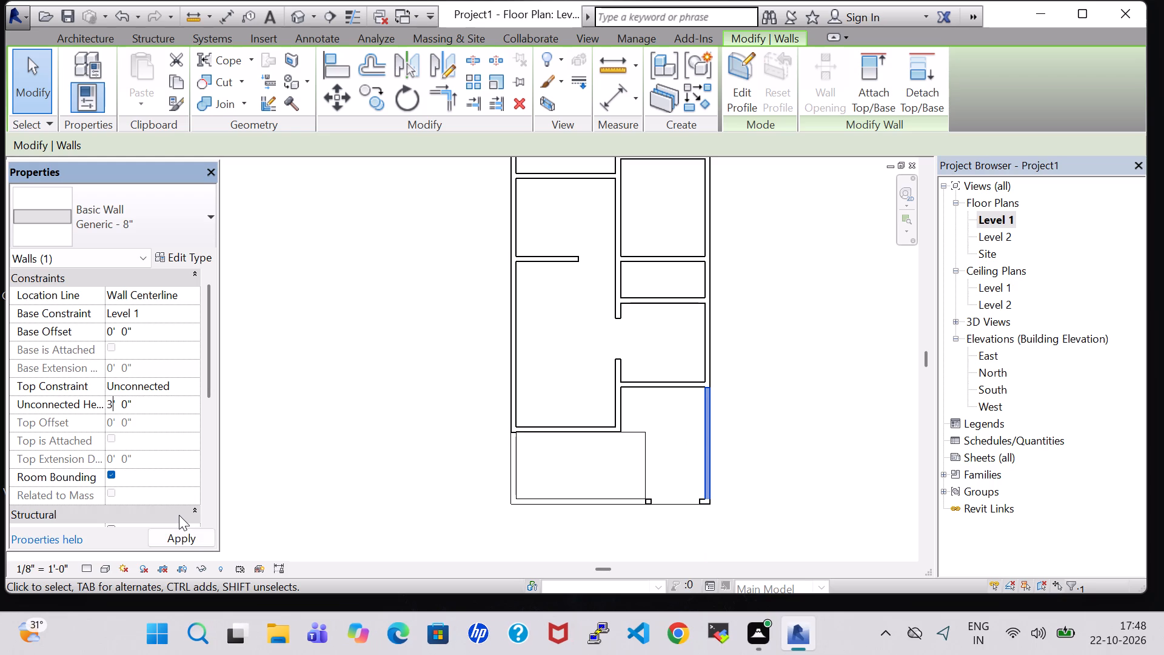
key("Return")
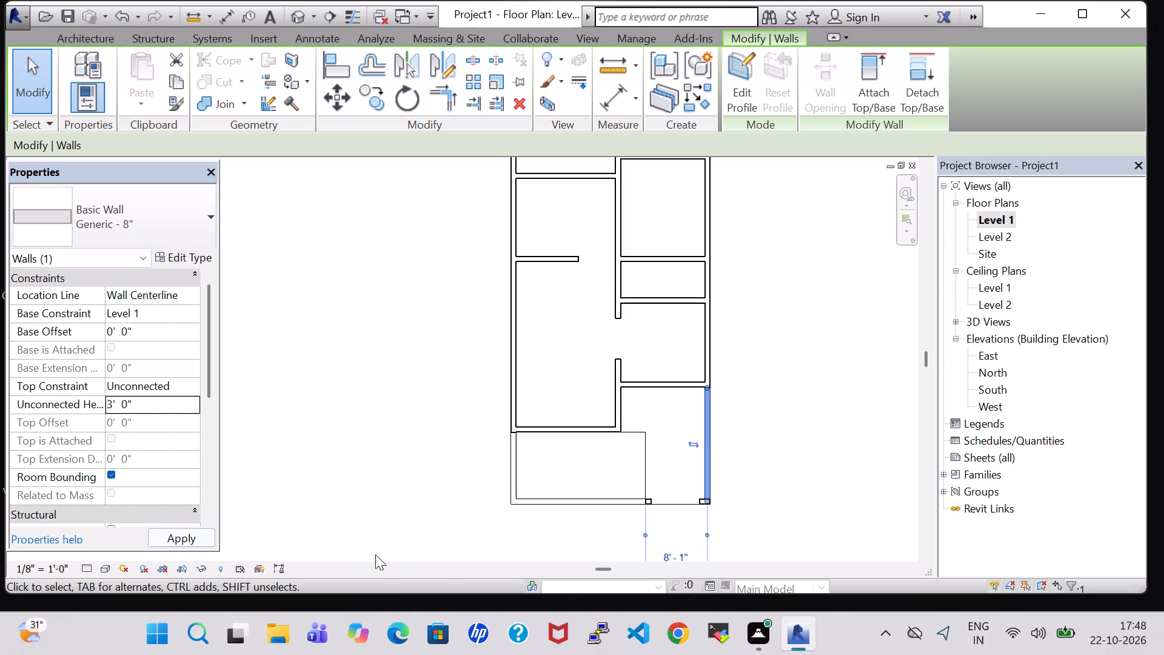
left_click(783, 447)
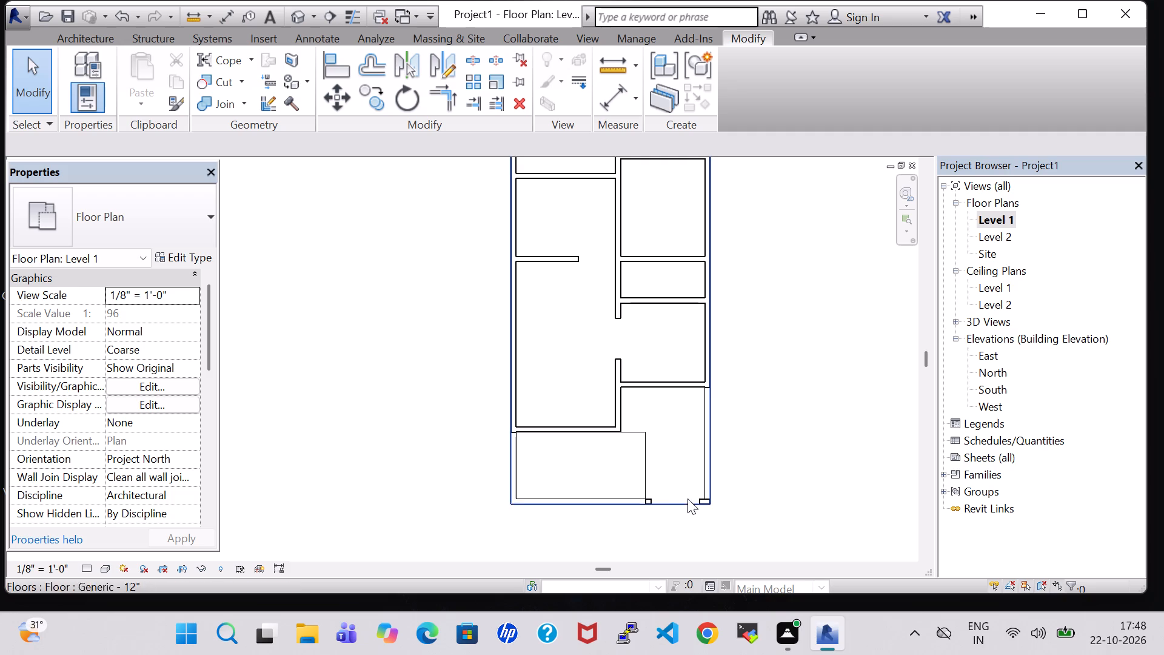
Examine the southeast walls and the two short wall pieces flanking the south opening in the 3D view.
left_click(651, 501)
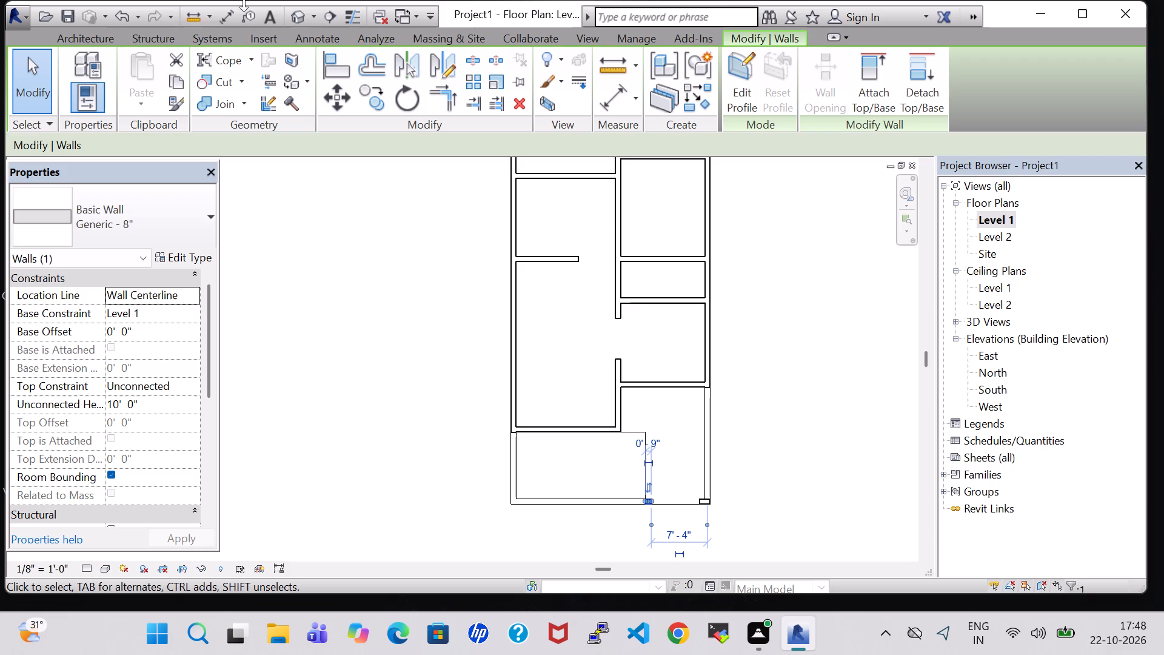
left_click(298, 15)
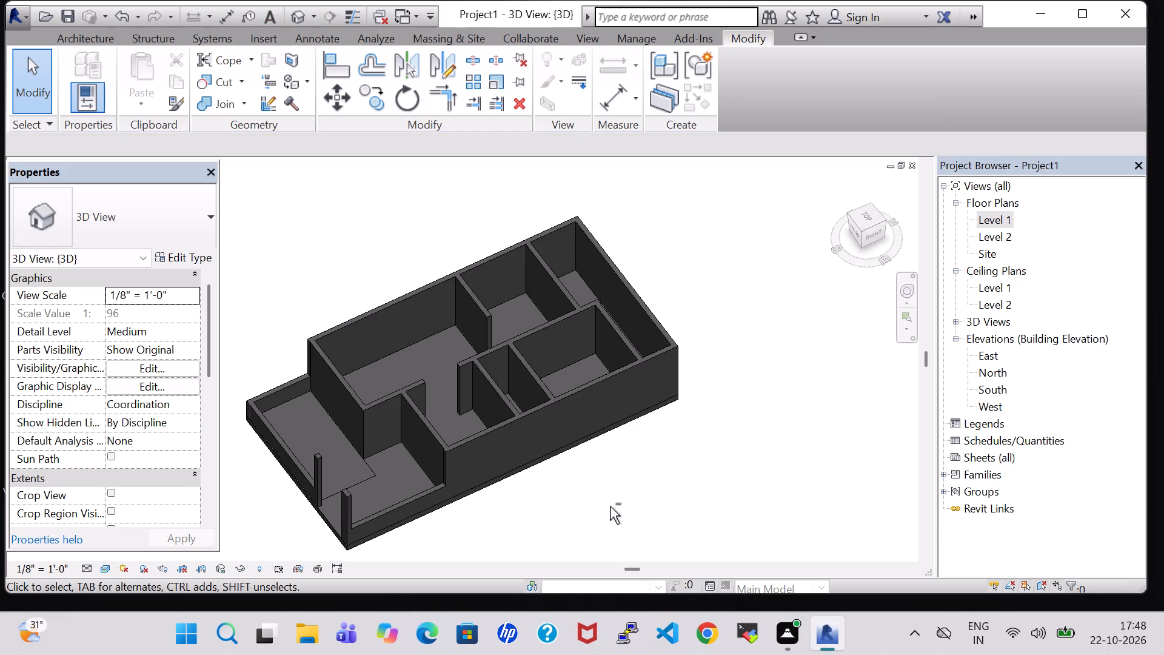
scroll(557, 498, "down", 1, "shift")
middle_click_drag(557, 498, 666, 434, "shift")
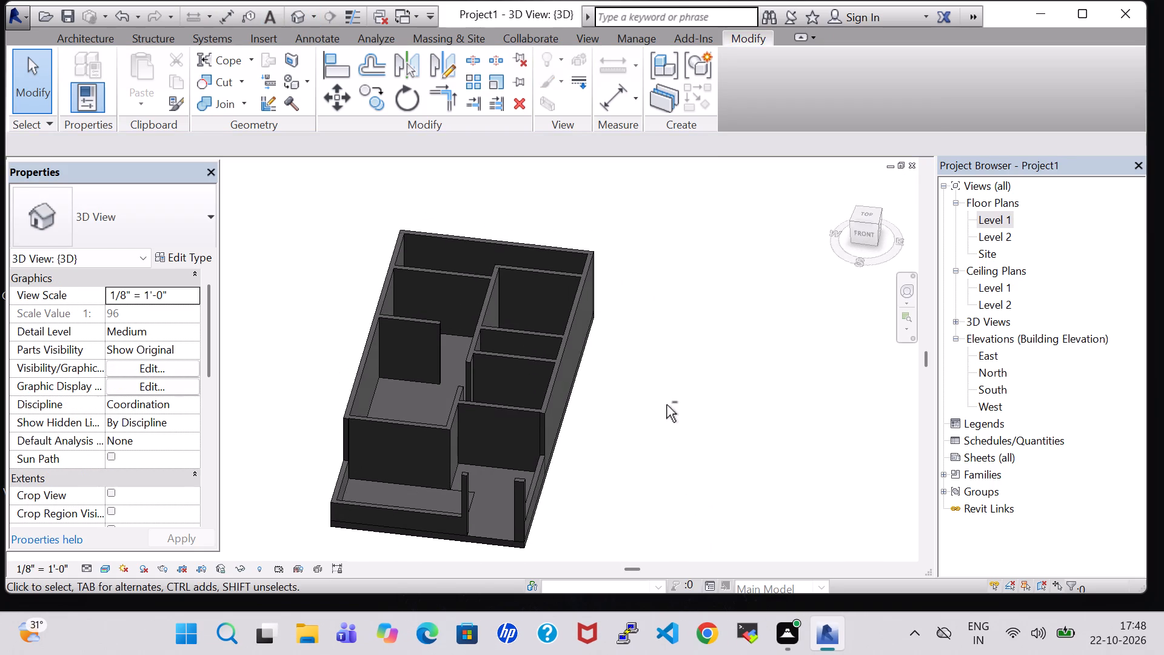
middle_click_drag(669, 475, 704, 420, "shift")
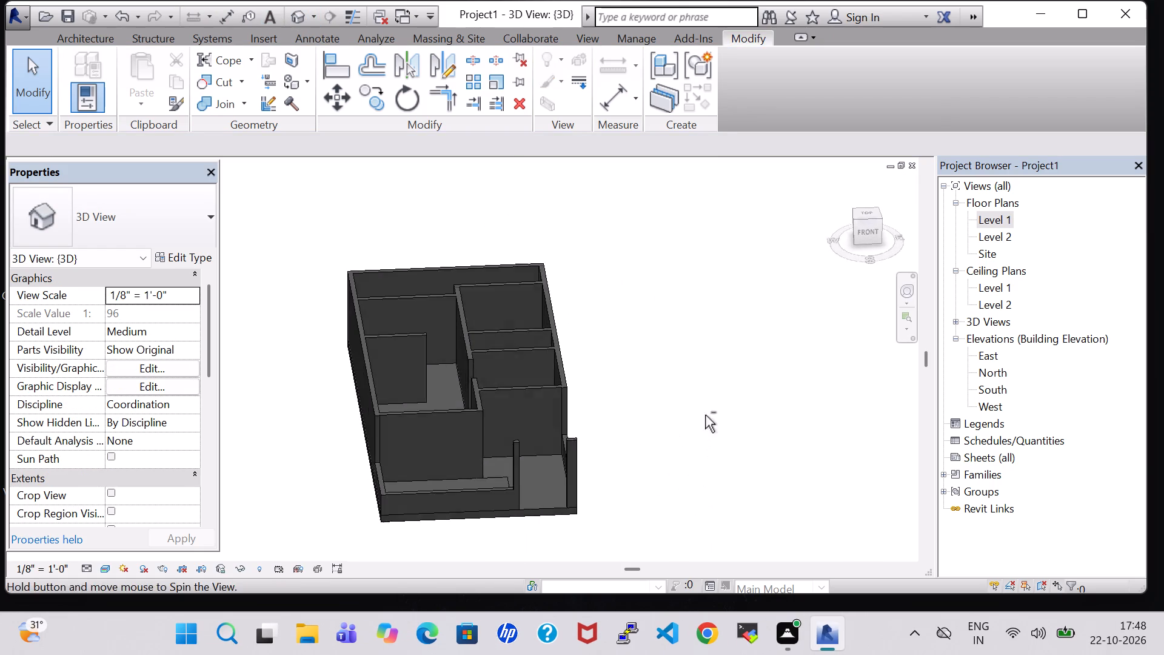
middle_click_drag(700, 385, 692, 366, "shift")
middle_click_drag(664, 458, 655, 466, "shift")
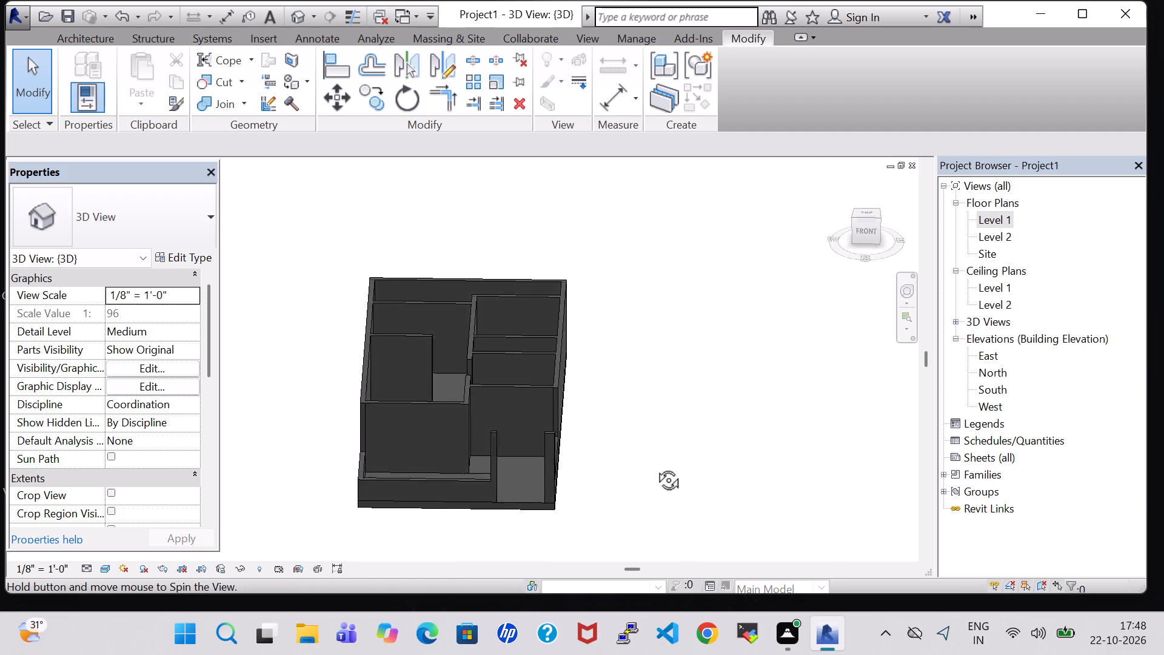
middle_click_drag(655, 466, 653, 486, "shift")
middle_click_drag(656, 472, 657, 463, "shift")
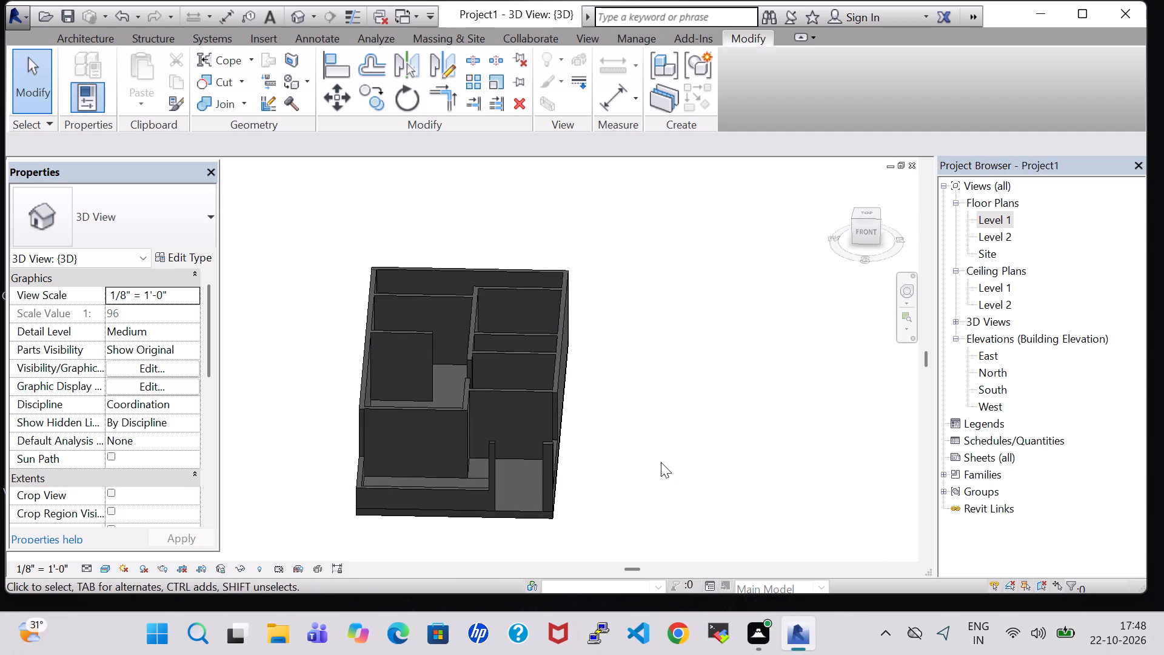
middle_click_drag(661, 462, 671, 412, "shift")
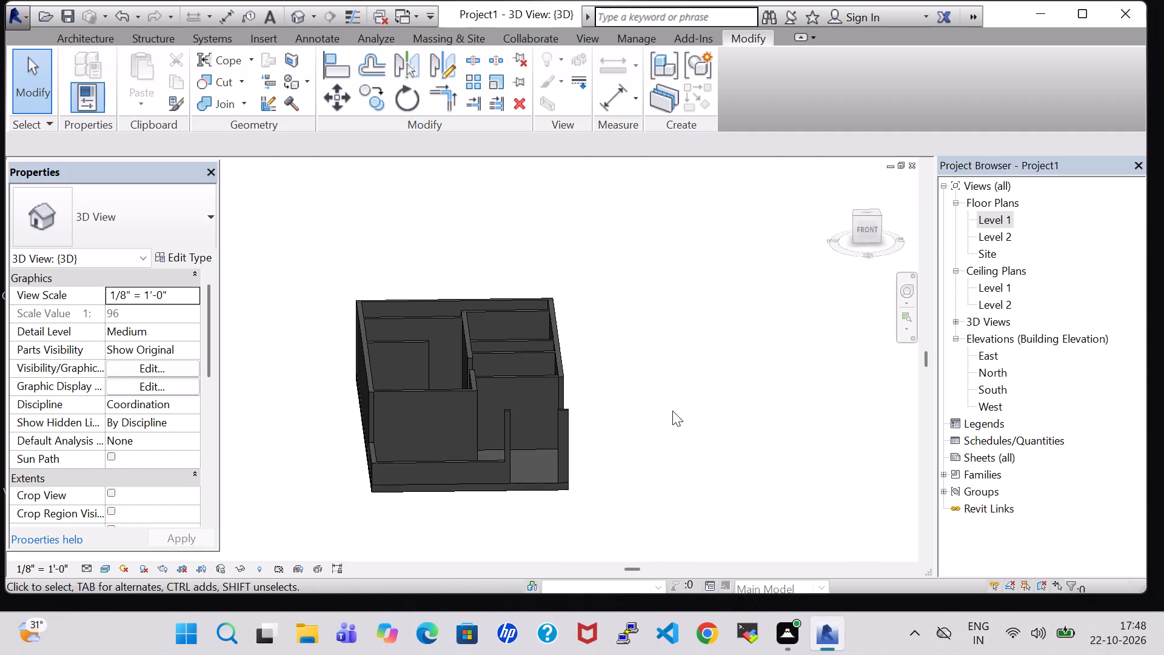
In the Level 1 plan, set the unconnected height of the short south wall piece at the southeast corner to 3'.
double_click(1003, 221)
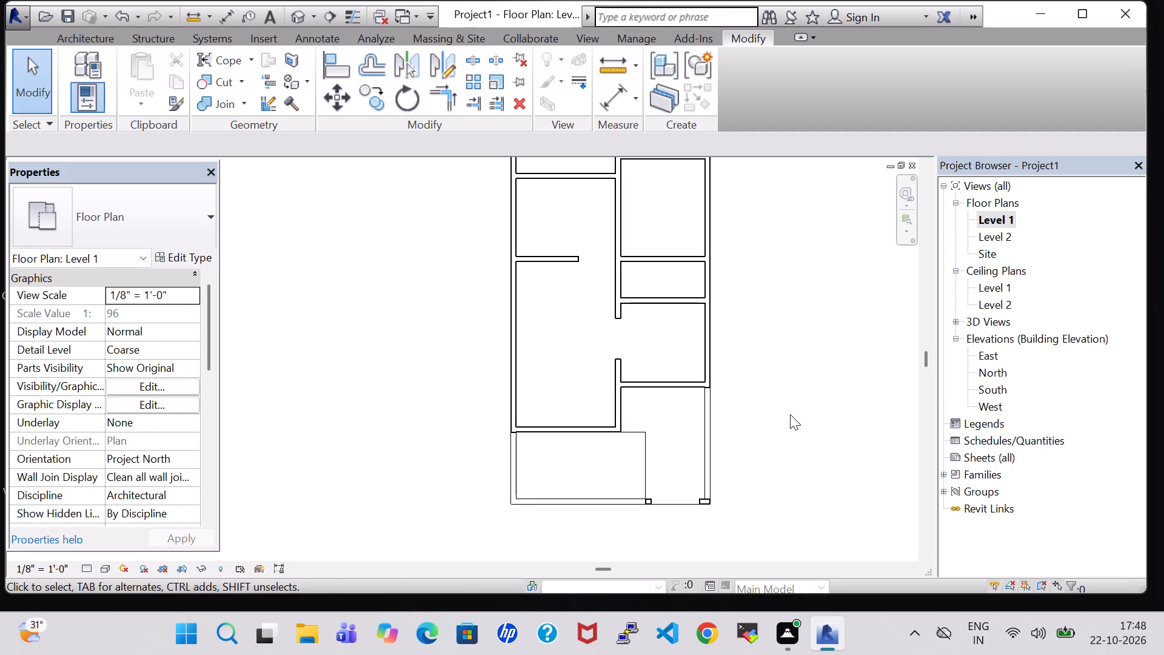
left_click(709, 502)
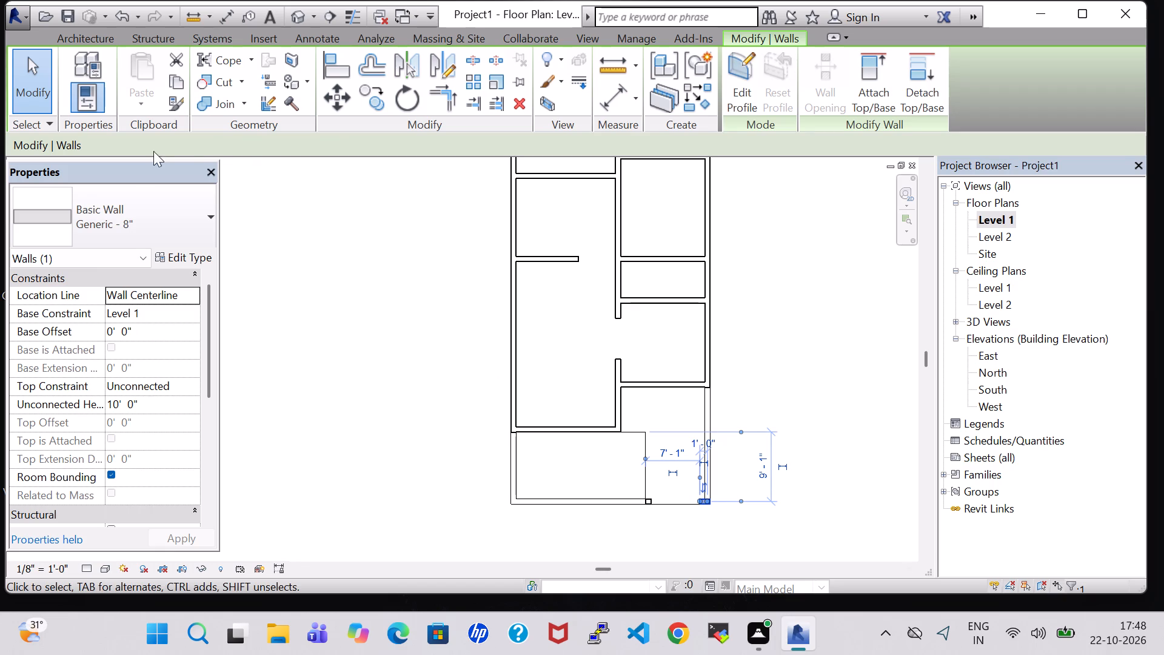
left_click(118, 403)
key("Right")
key("BackSpace")
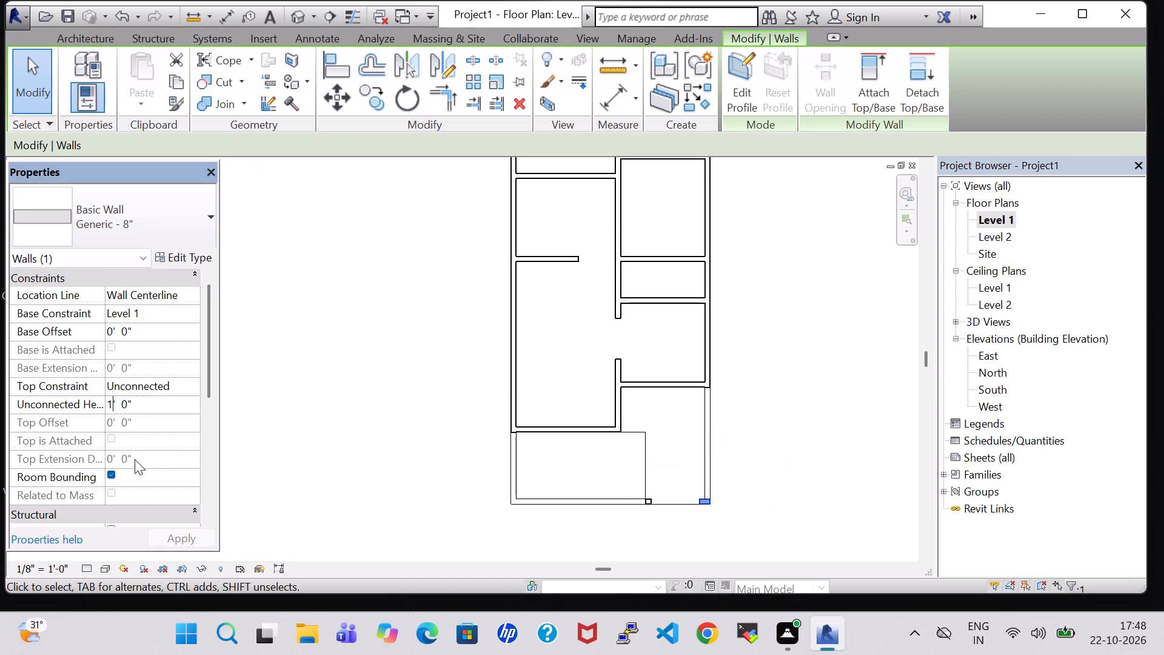
key("BackSpace")
key("3")
key("Return")
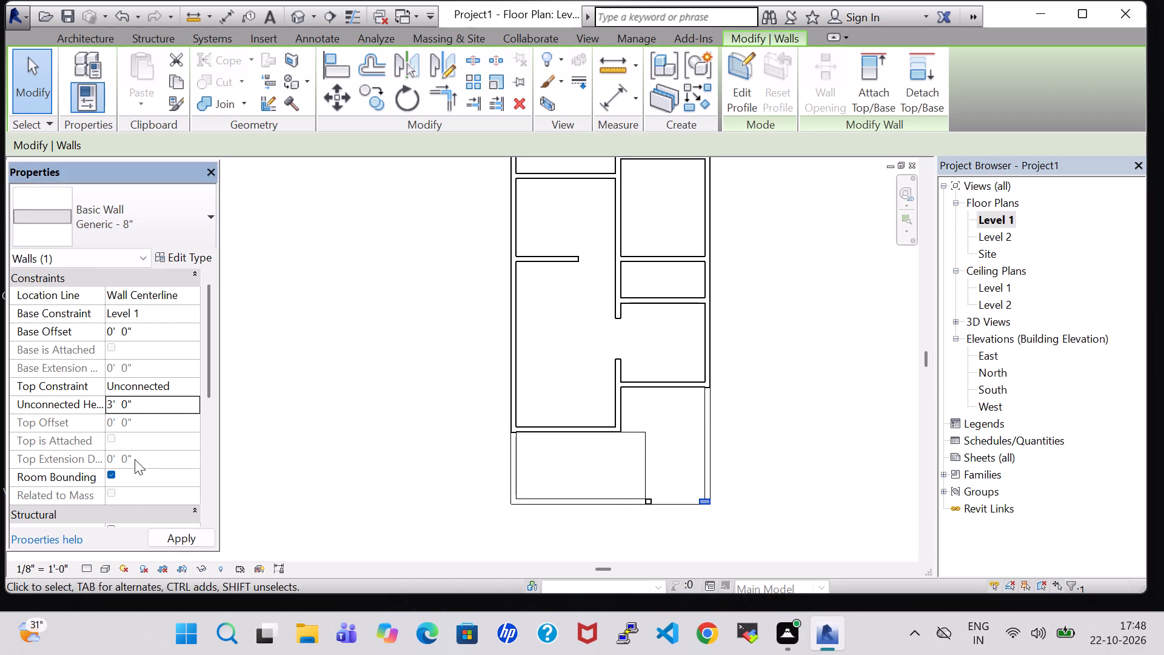
left_click(681, 530)
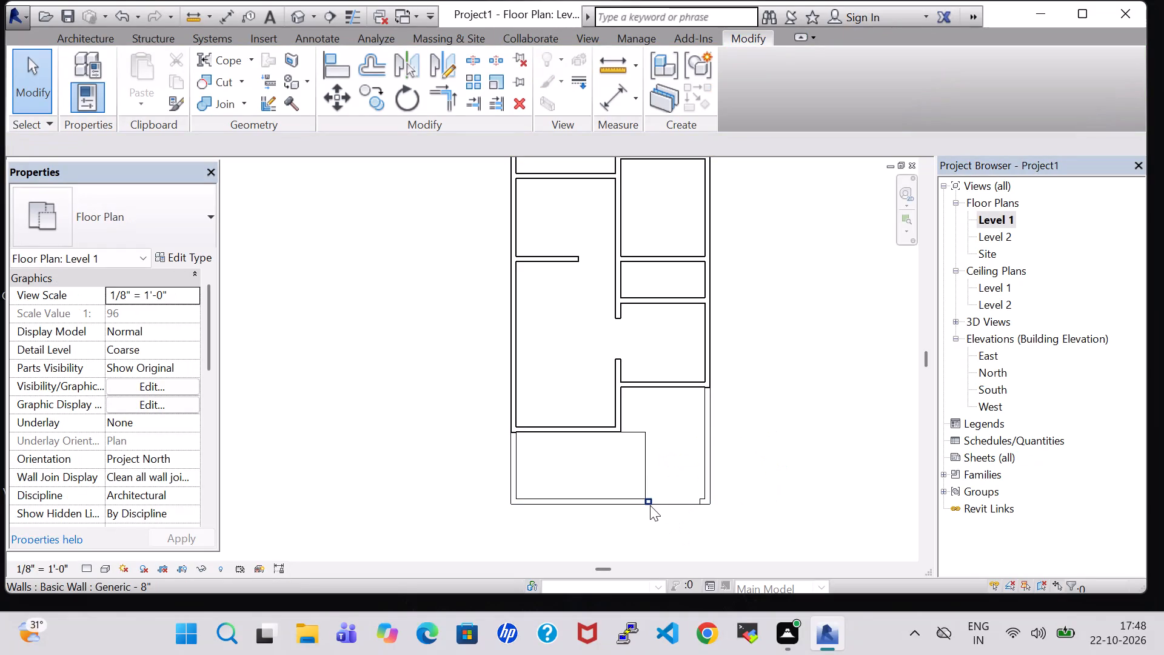
Set the unconnected height of the short wall piece on the west side of the south opening to 3'.
left_click(653, 500)
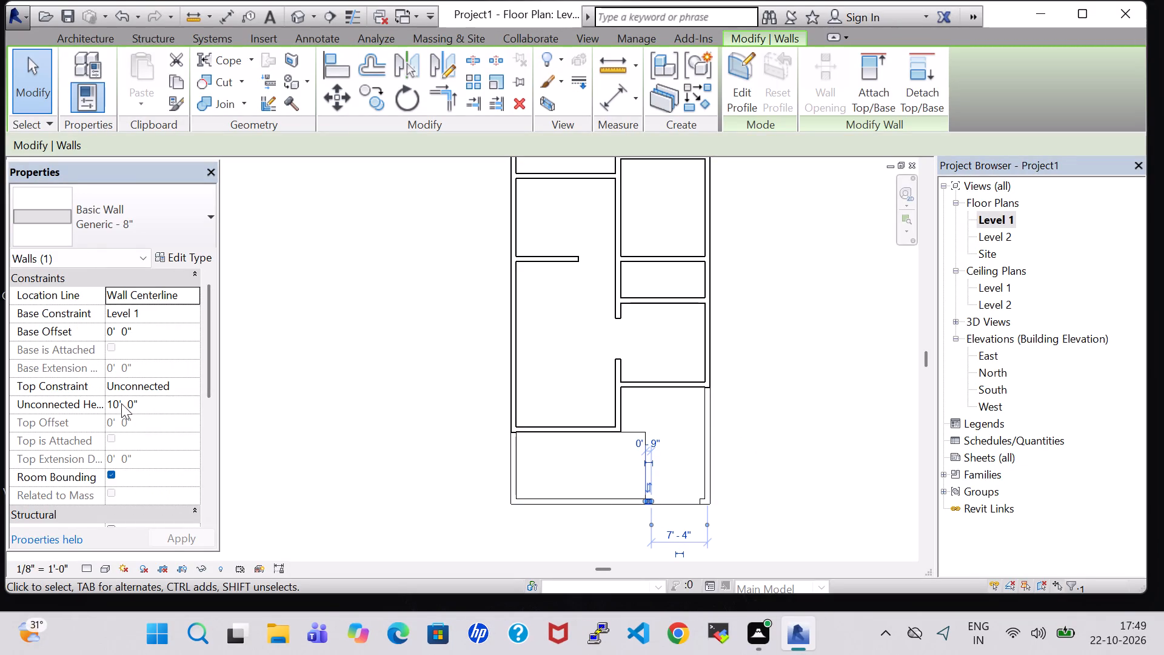
left_click(121, 403)
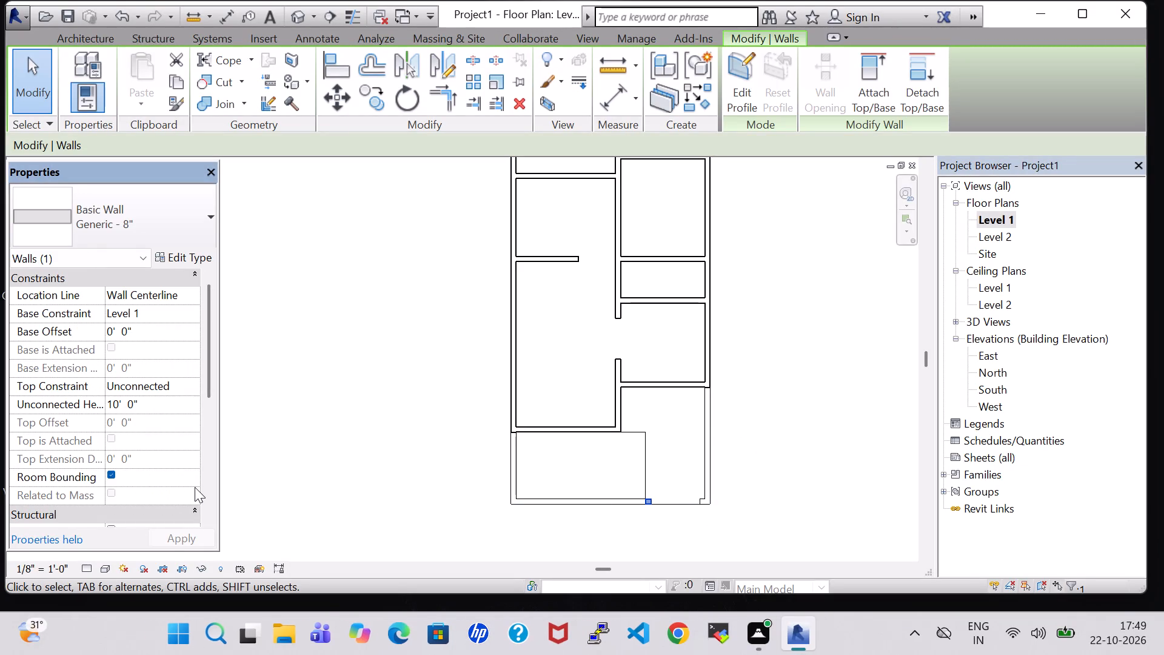
key("Left")
key("BackSpace")
key("BackSpace")
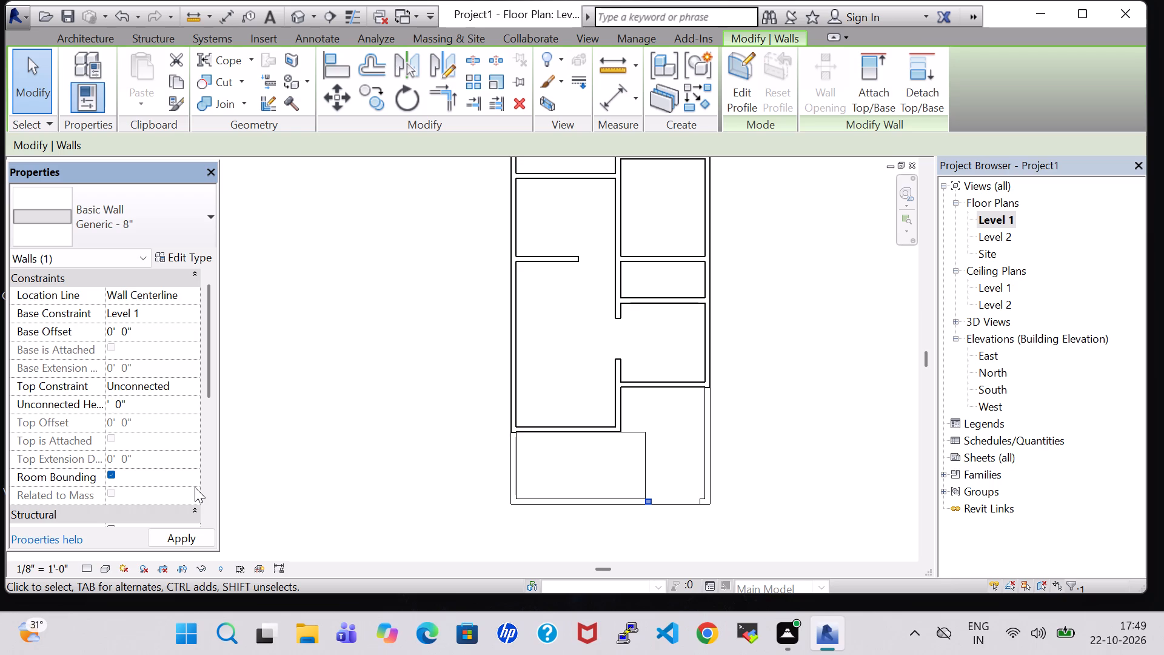
key("3")
key("Return")
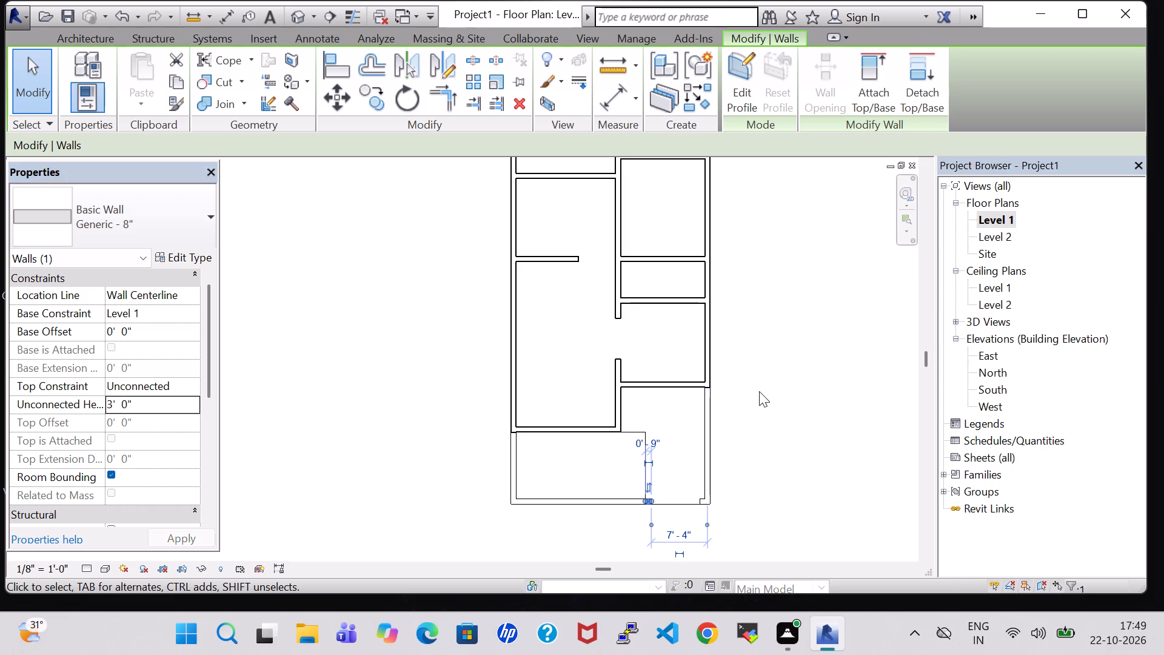
left_click(764, 392)
Examine the south walls and the opening between them in the 3D view.
left_click(295, 7)
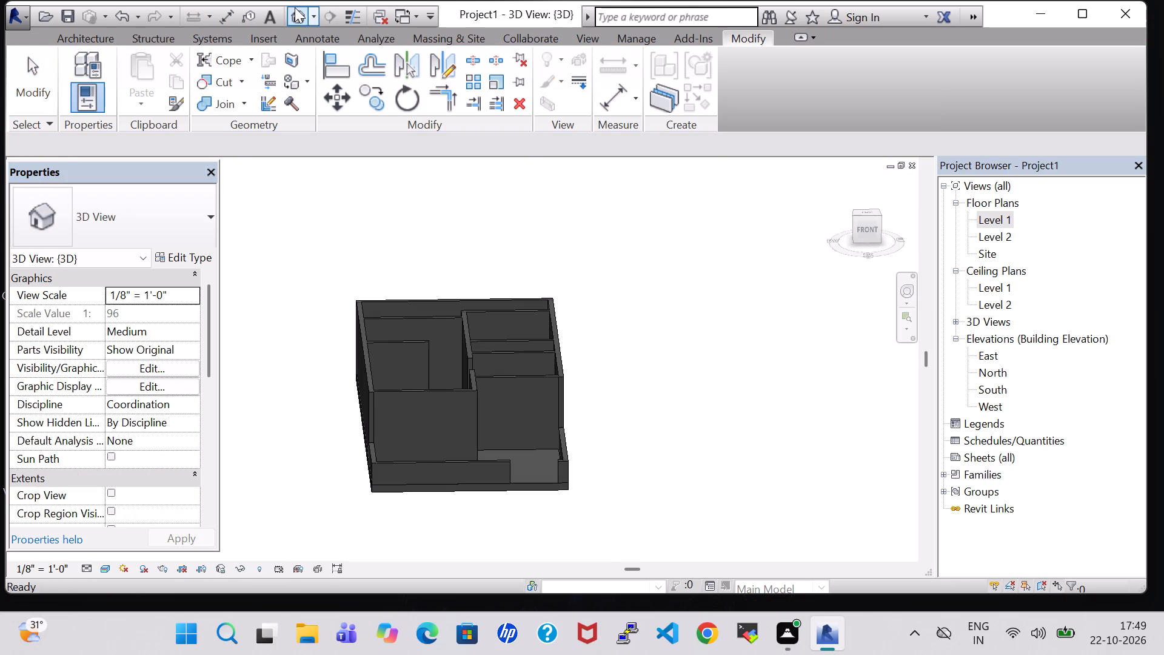
scroll(673, 445, "up", 1, "shift")
middle_click_drag(673, 445, 663, 447, "shift")
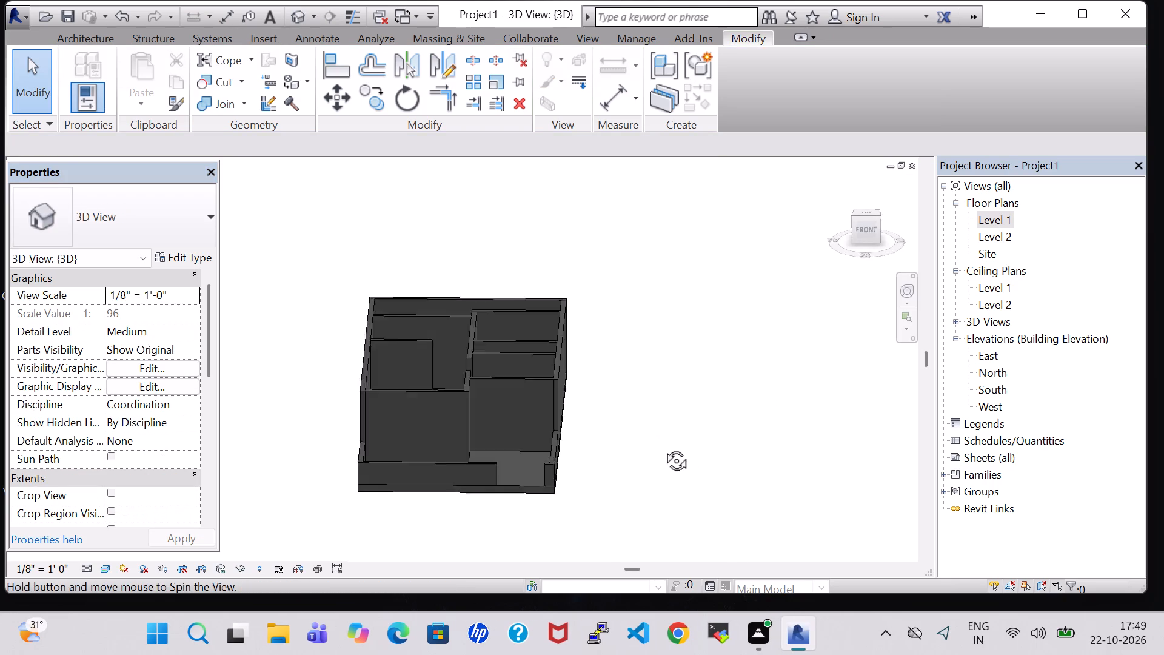
middle_click_drag(663, 447, 609, 487, "shift")
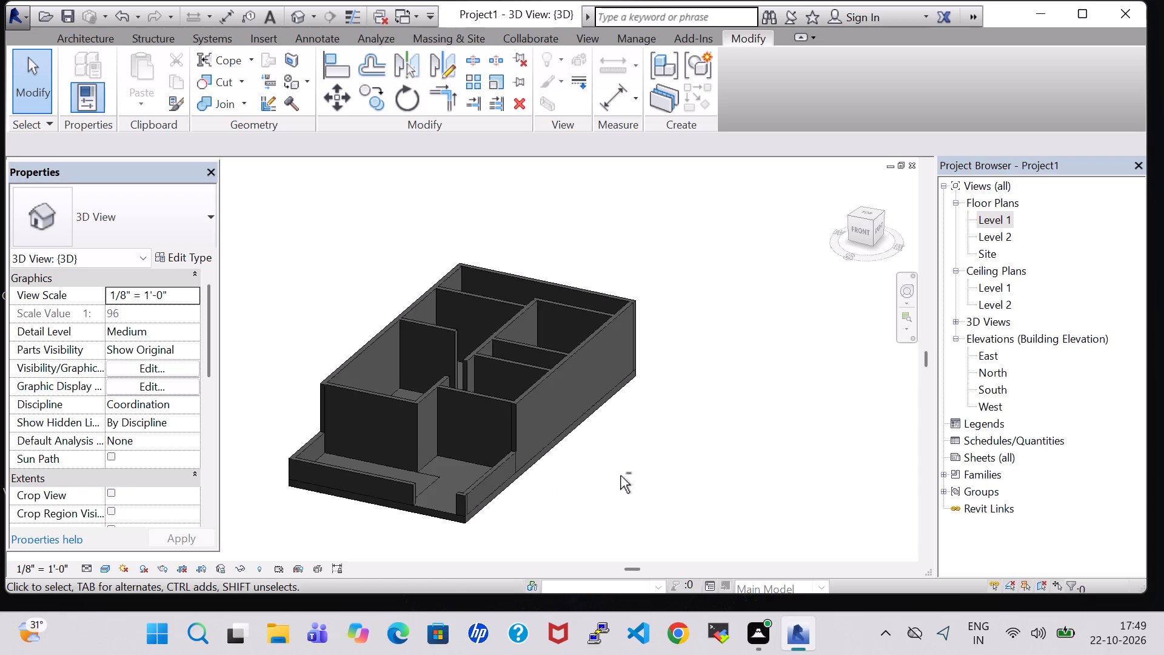
middle_click_drag(620, 475, 677, 458, "shift")
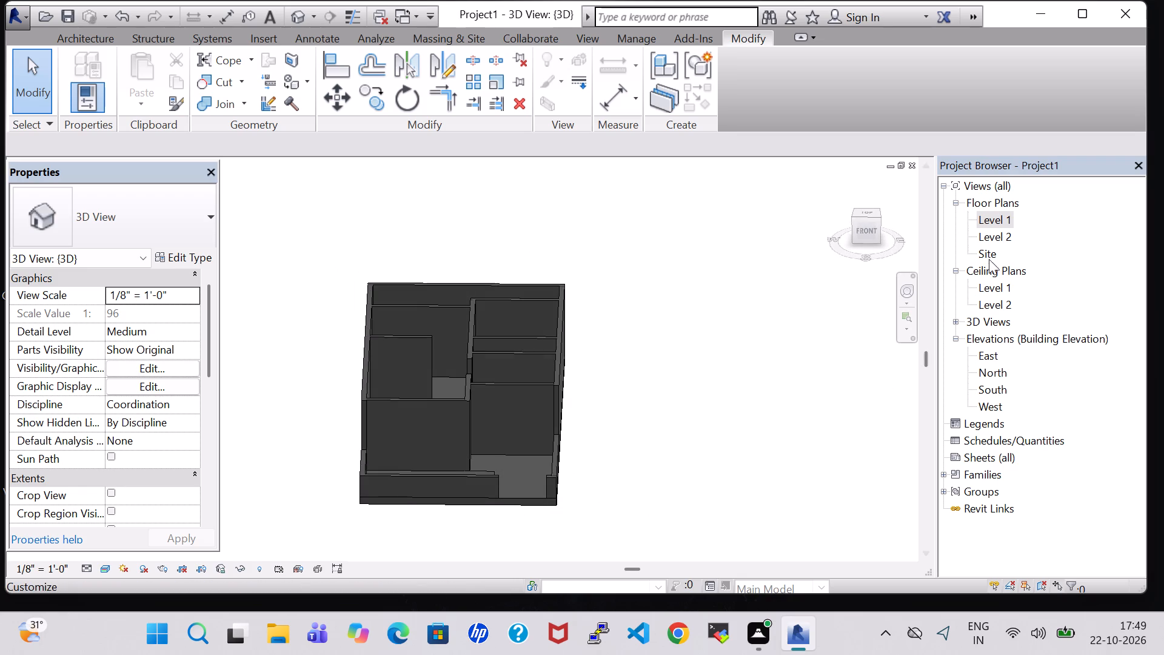
In the Level 1 plan, nudge the horizontal partition along the south side of the small east room slightly south.
double_click(983, 216)
scroll(657, 344, "down", 1)
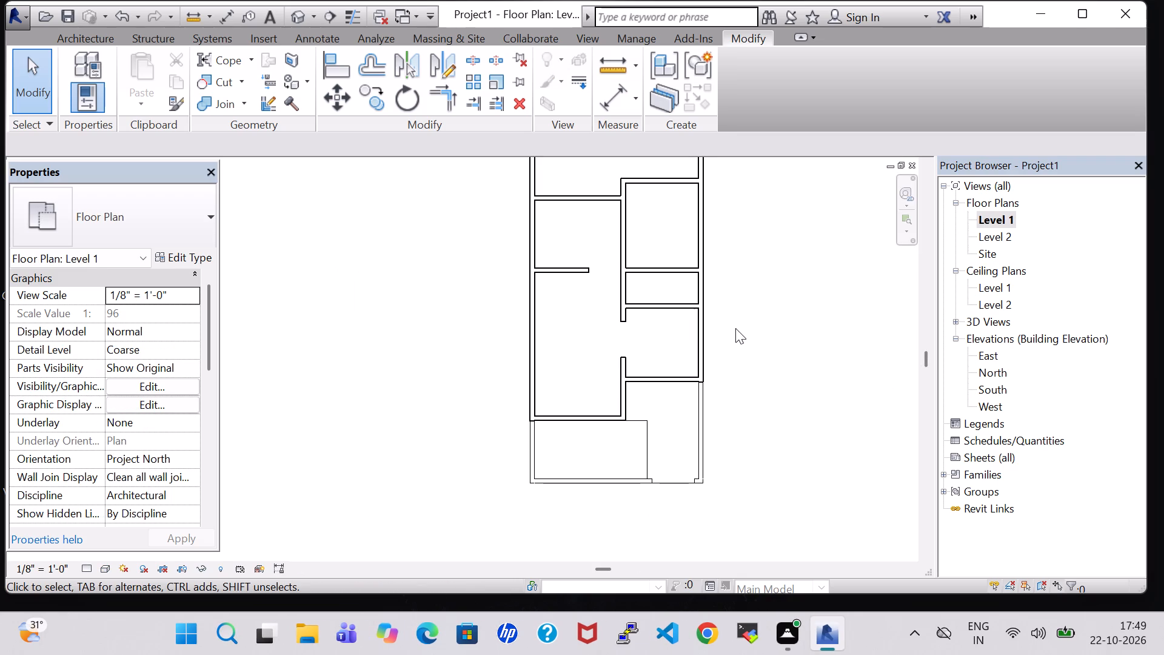
middle_click_drag(712, 346, 704, 352)
middle_click(638, 420)
scroll(750, 337, "down", 2)
middle_click_drag(757, 322, 660, 346)
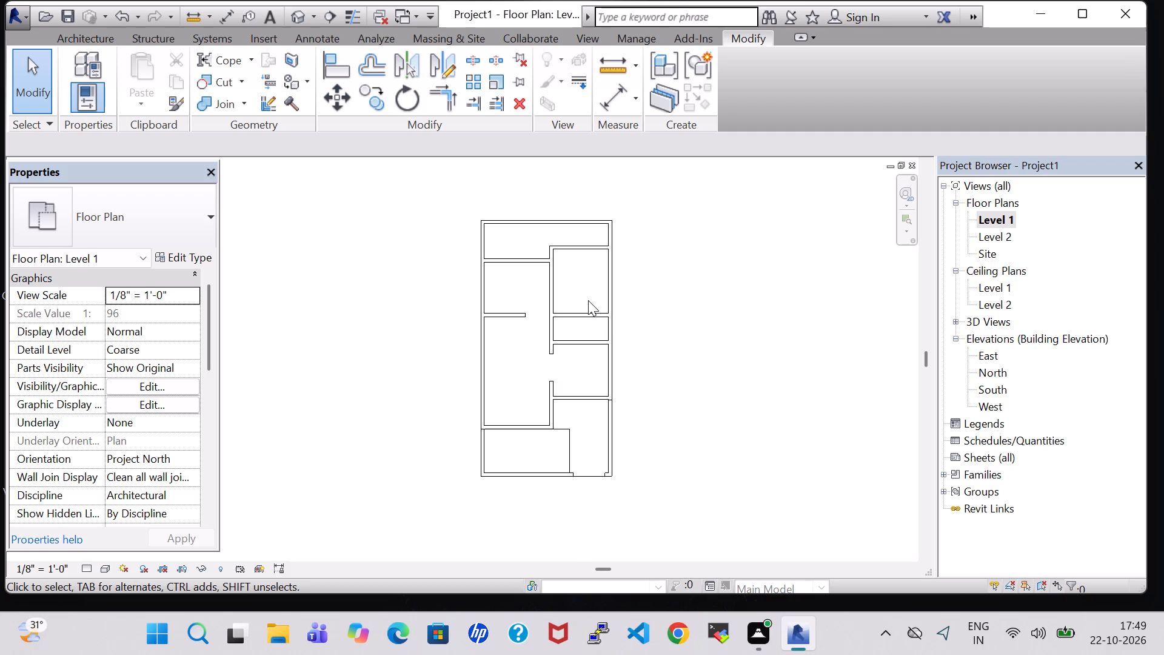
left_click(570, 337)
key("Down")
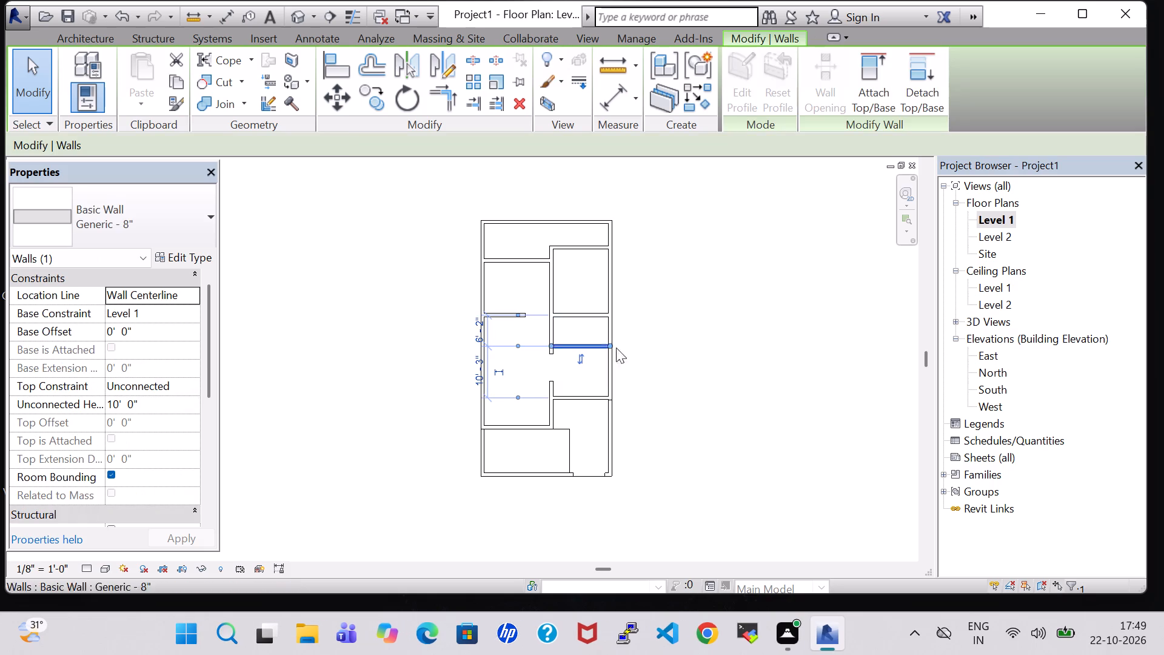
left_click(678, 351)
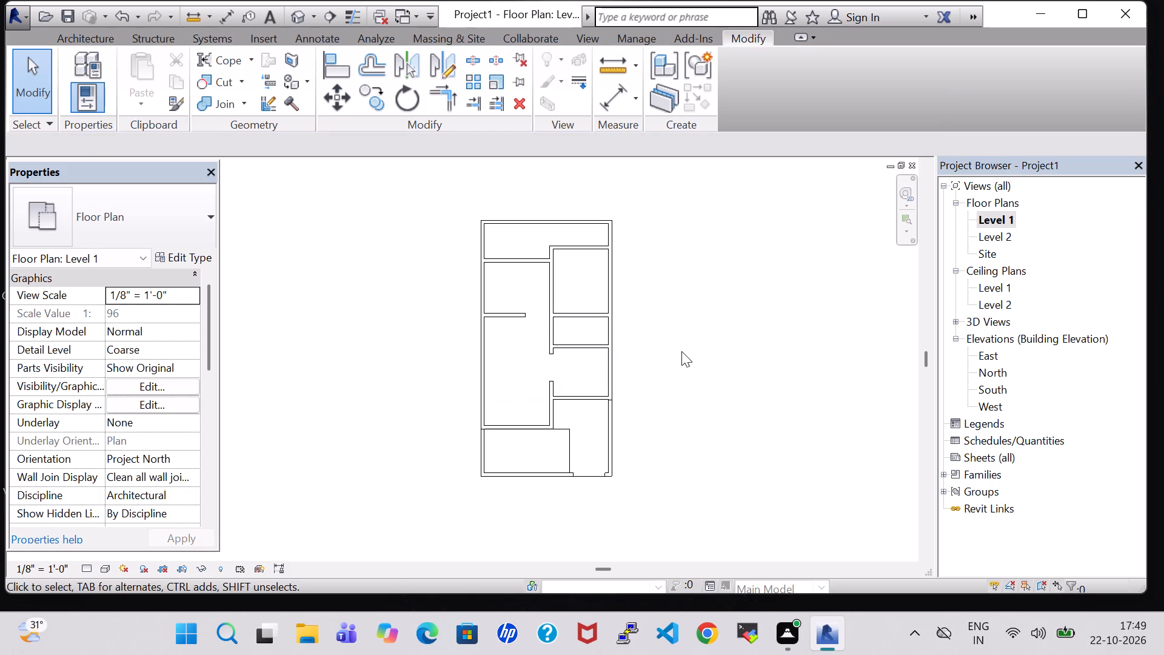
Split the wall stub south of the central inner opening about 2' below its end and delete the upper piece.
left_click(480, 61)
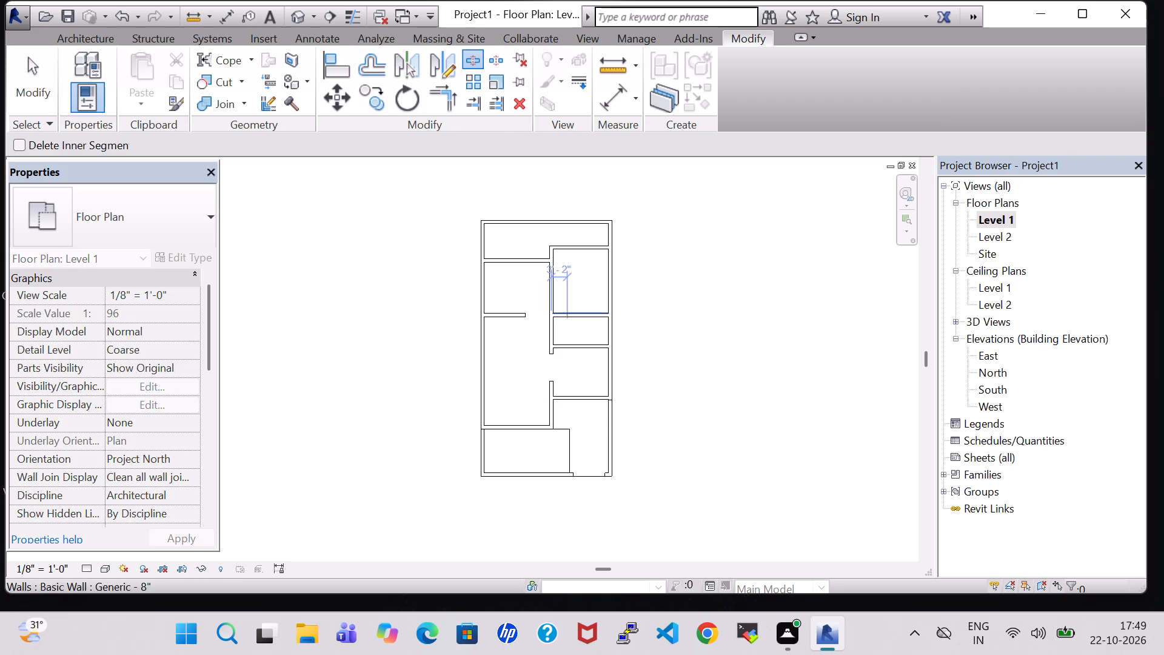
scroll(548, 390, "up", 4)
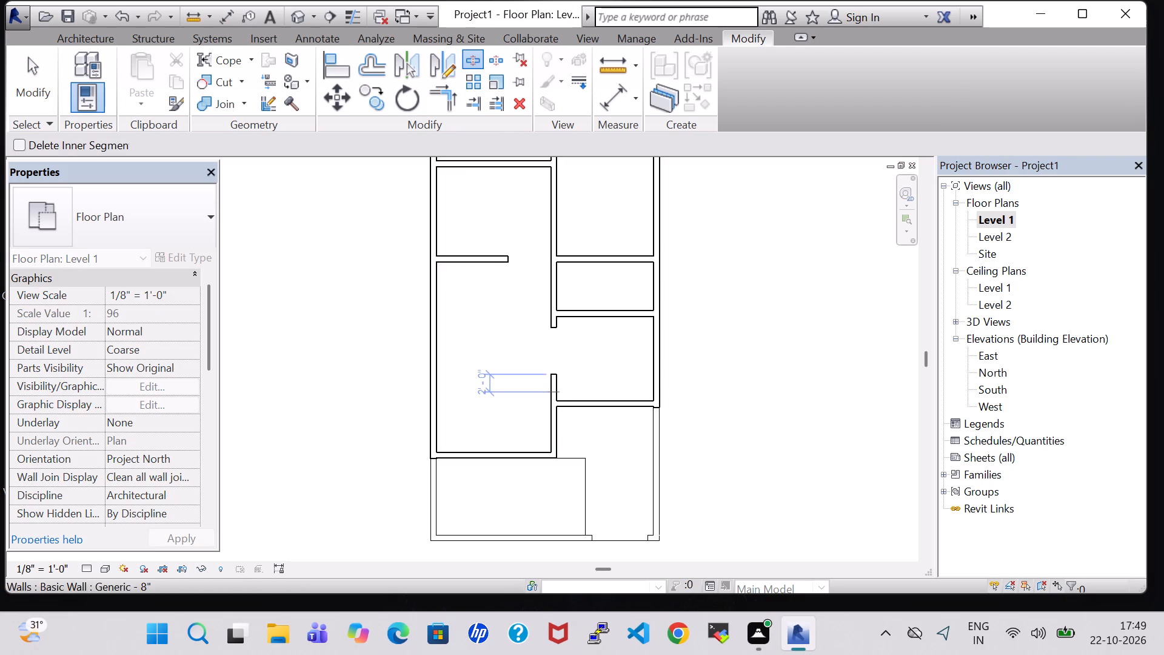
left_click(552, 392)
key("Escape")
key("Escape")
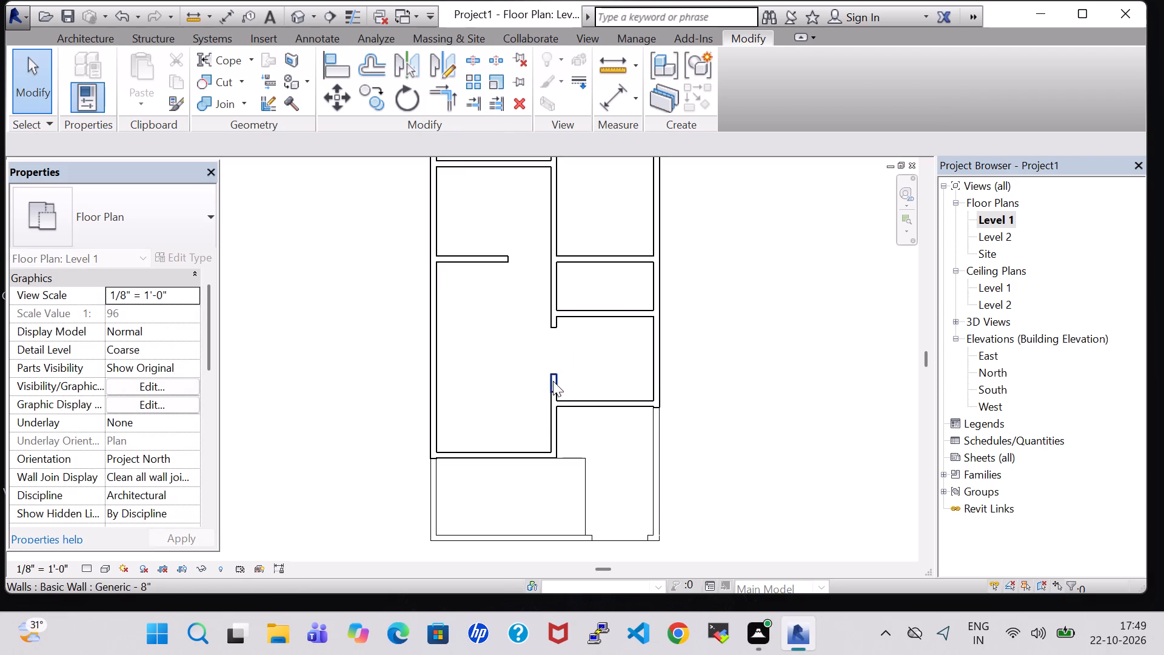
left_click(549, 380)
key("Delete")
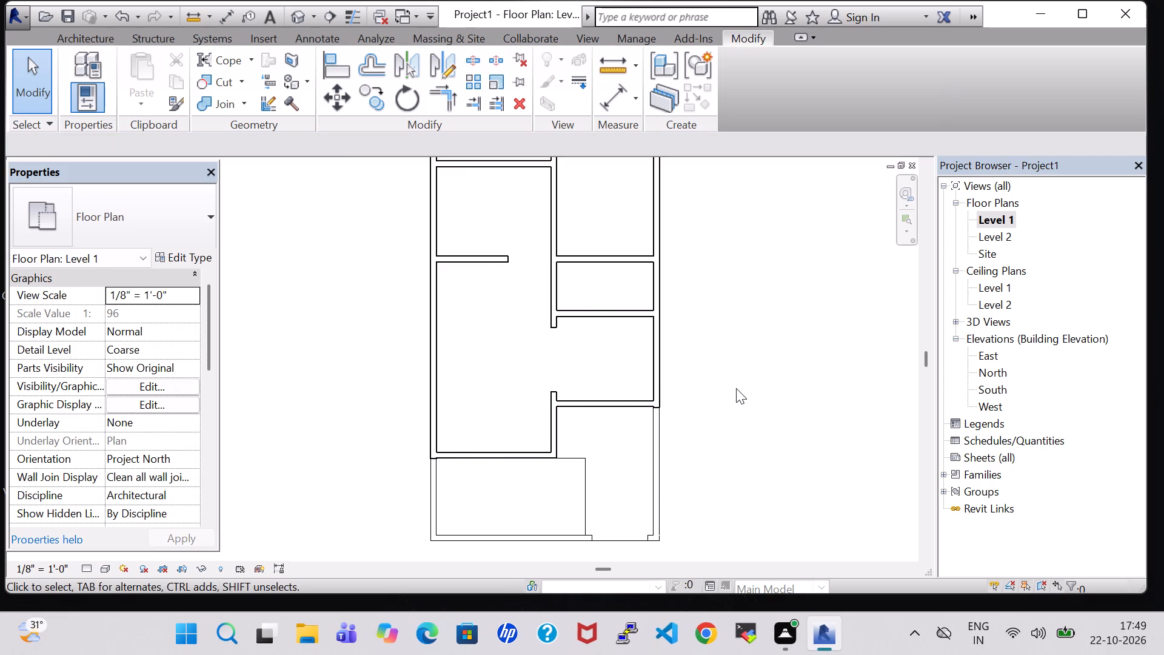
left_click(736, 388)
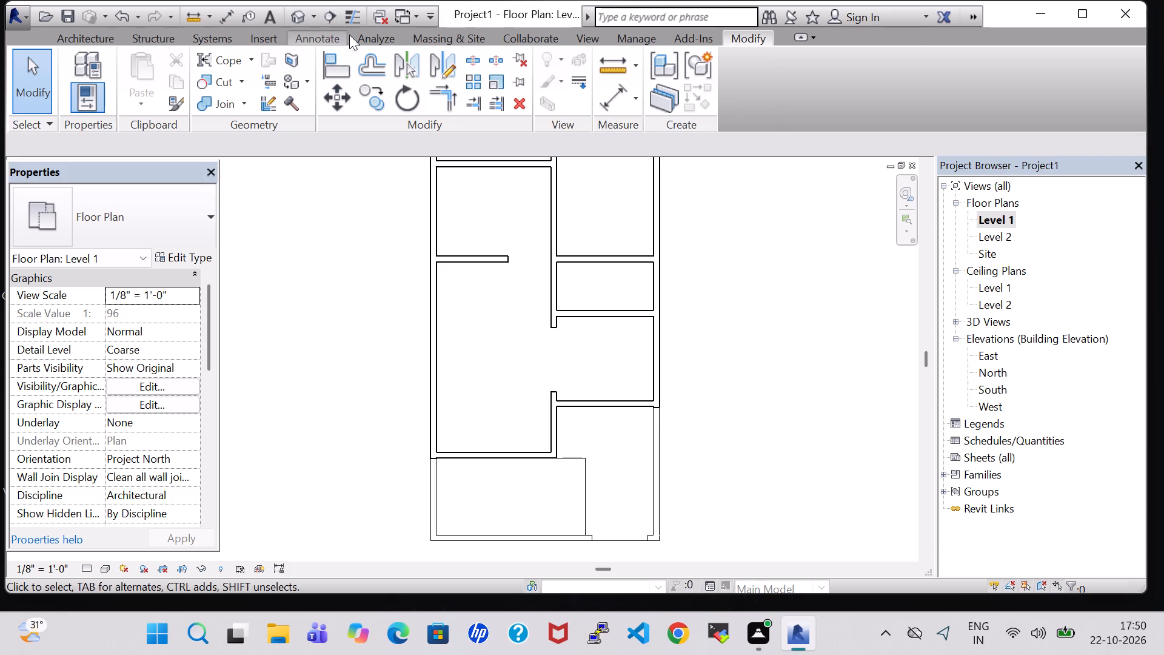
Draw a Generic - 8" wall, 10' high and about 1'-2" long, extending that shortened stub northward.
left_click(94, 39)
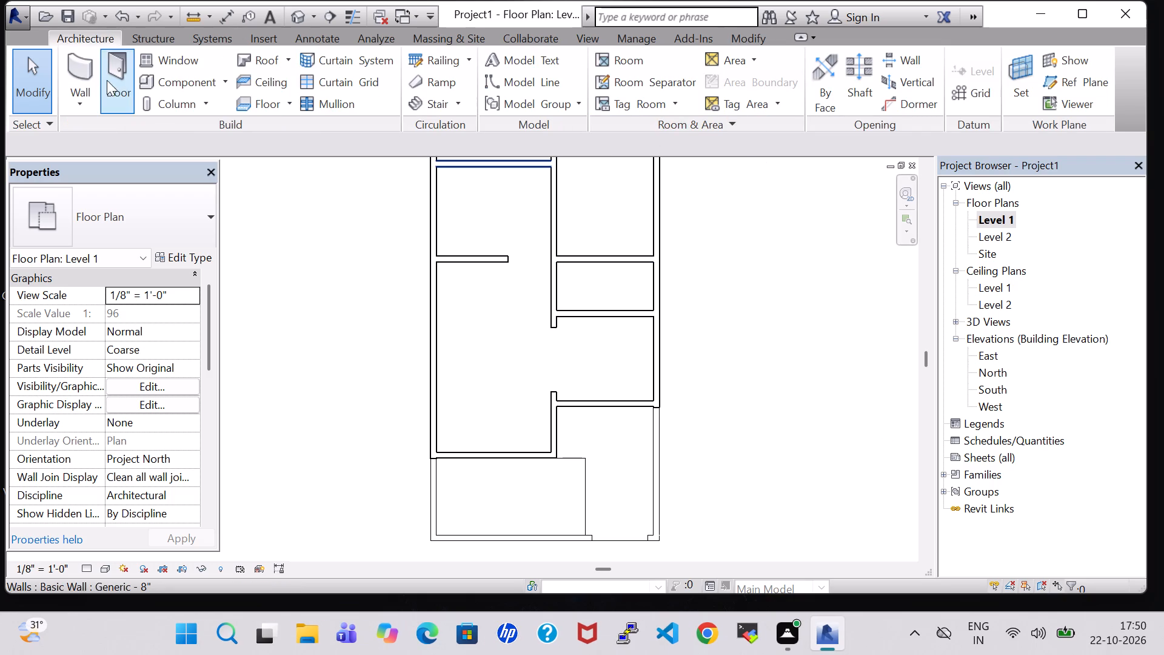
left_click(84, 93)
left_click(109, 123)
scroll(608, 398, "up", 2)
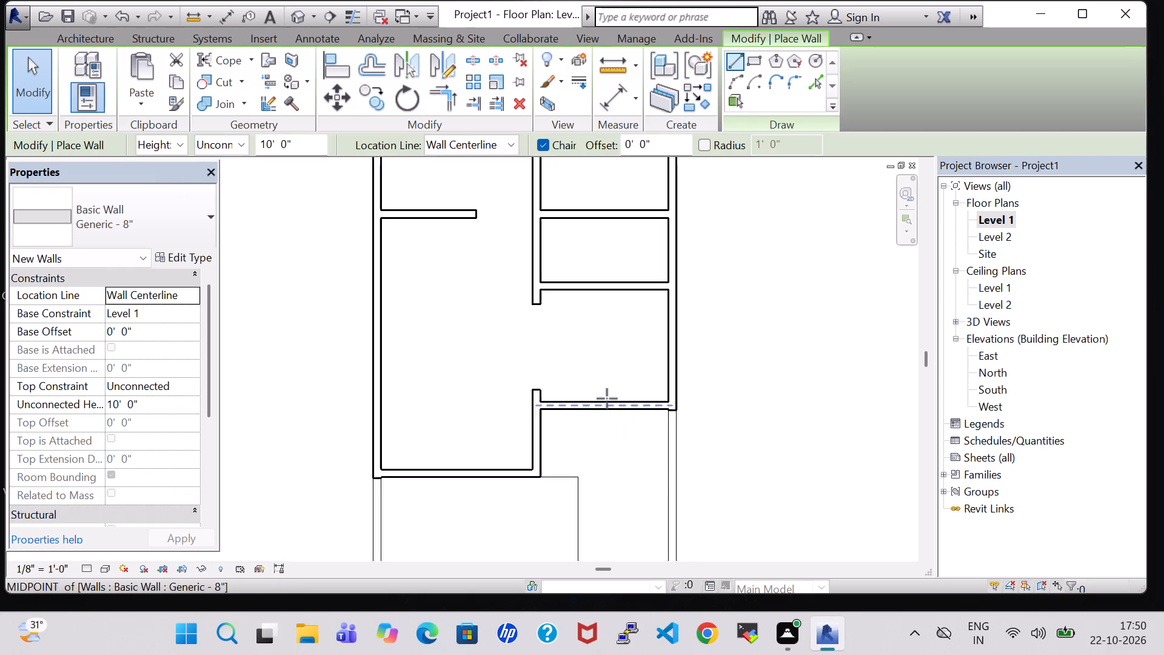
scroll(607, 398, "up", 2)
left_click(511, 389)
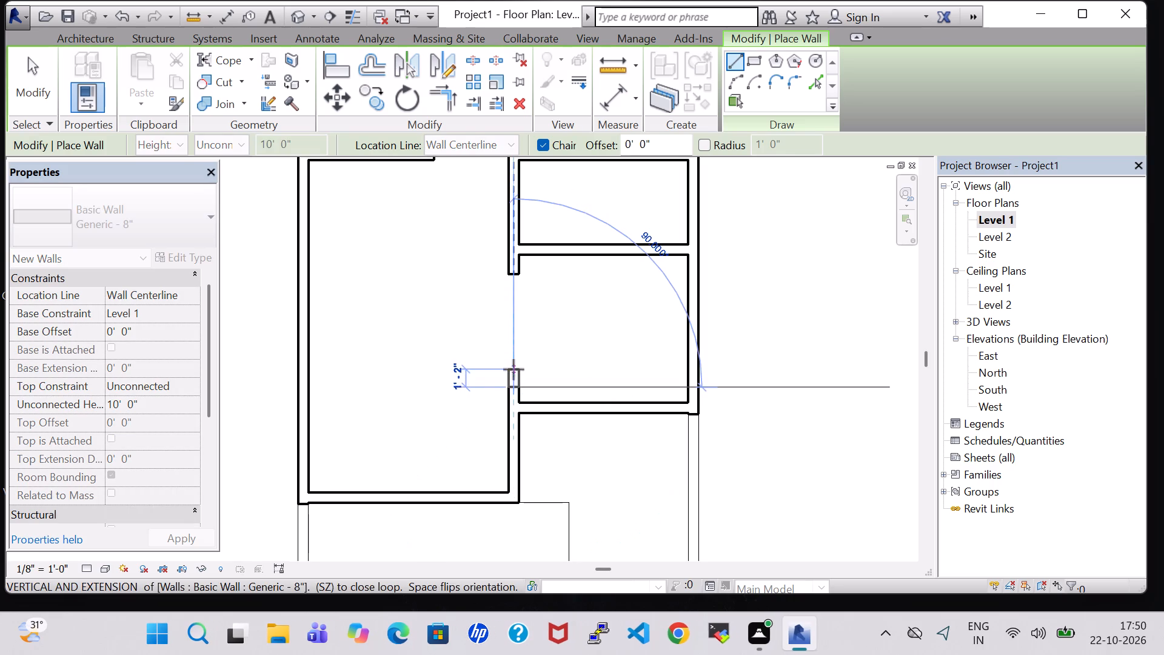
left_click(513, 369)
key("Escape")
key("Escape")
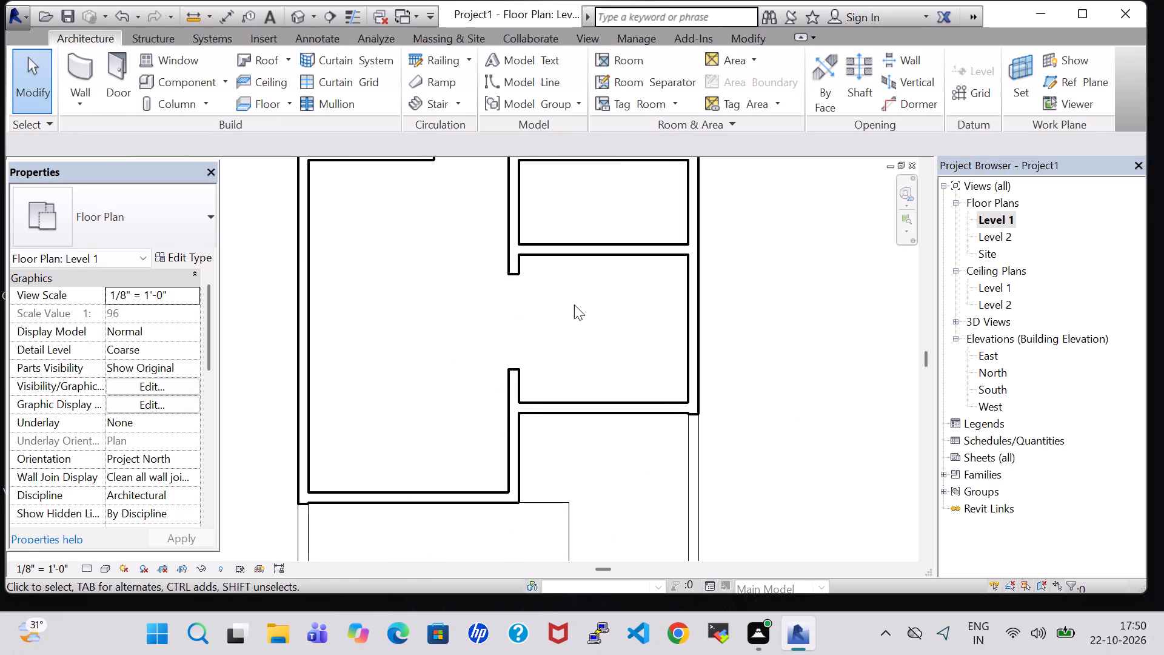
scroll(573, 304, "down", 2)
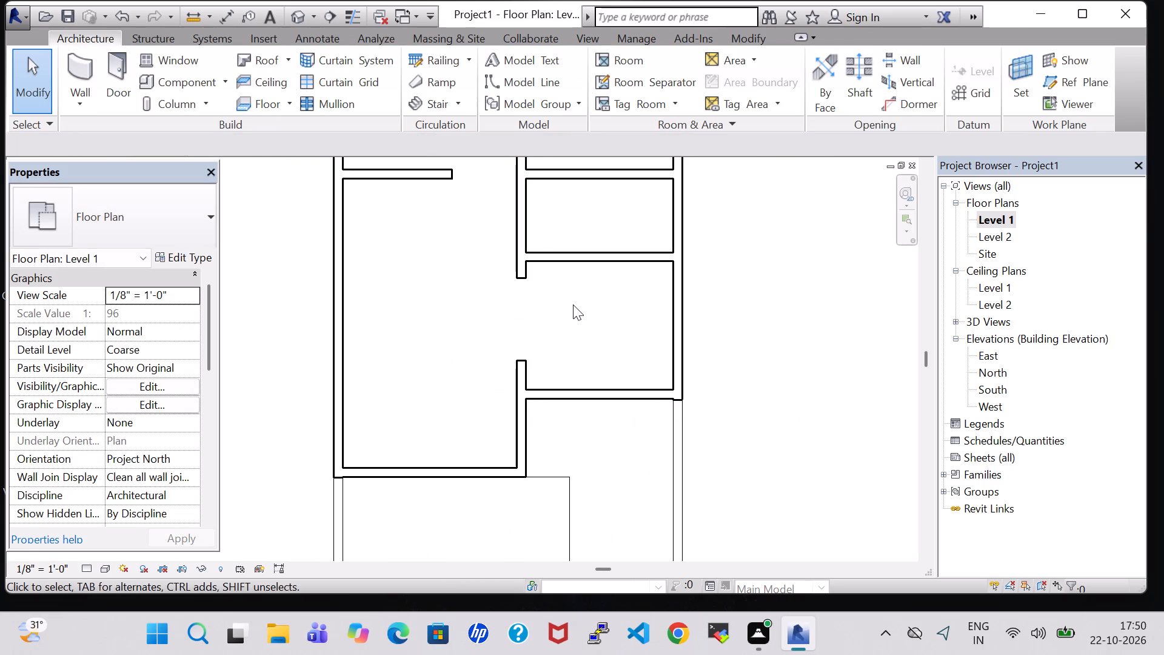
scroll(578, 354, "down", 2)
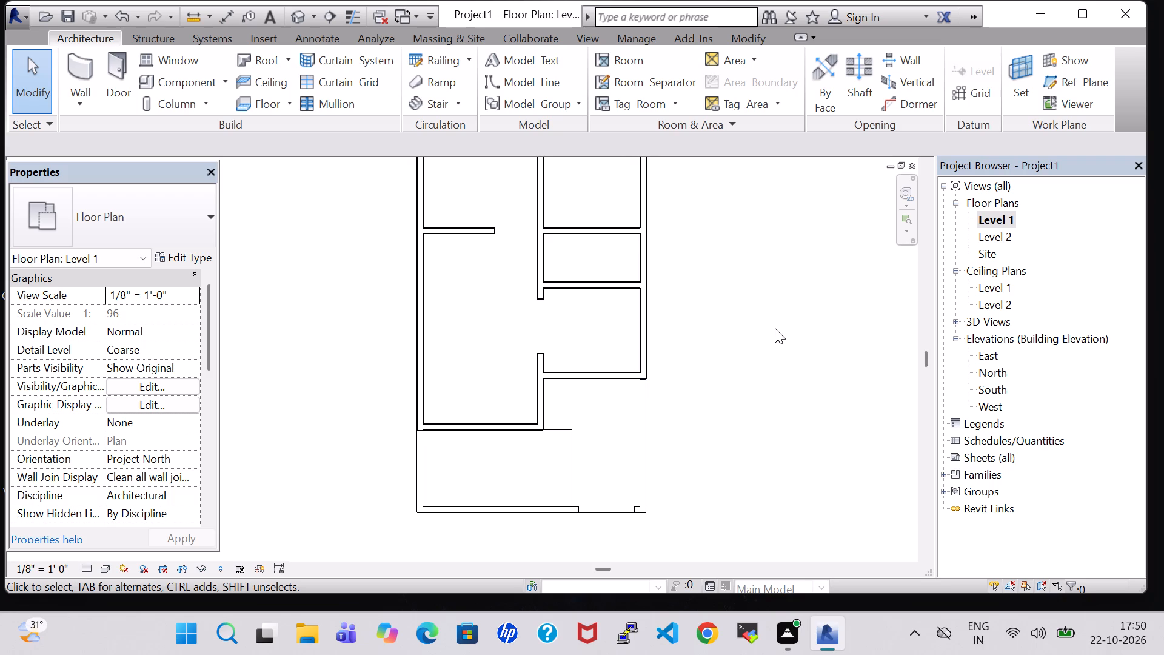
Draw a north-south Generic - 8" wall, about 6'-2" long, across the small east room in line with the room separation line.
left_click(82, 55)
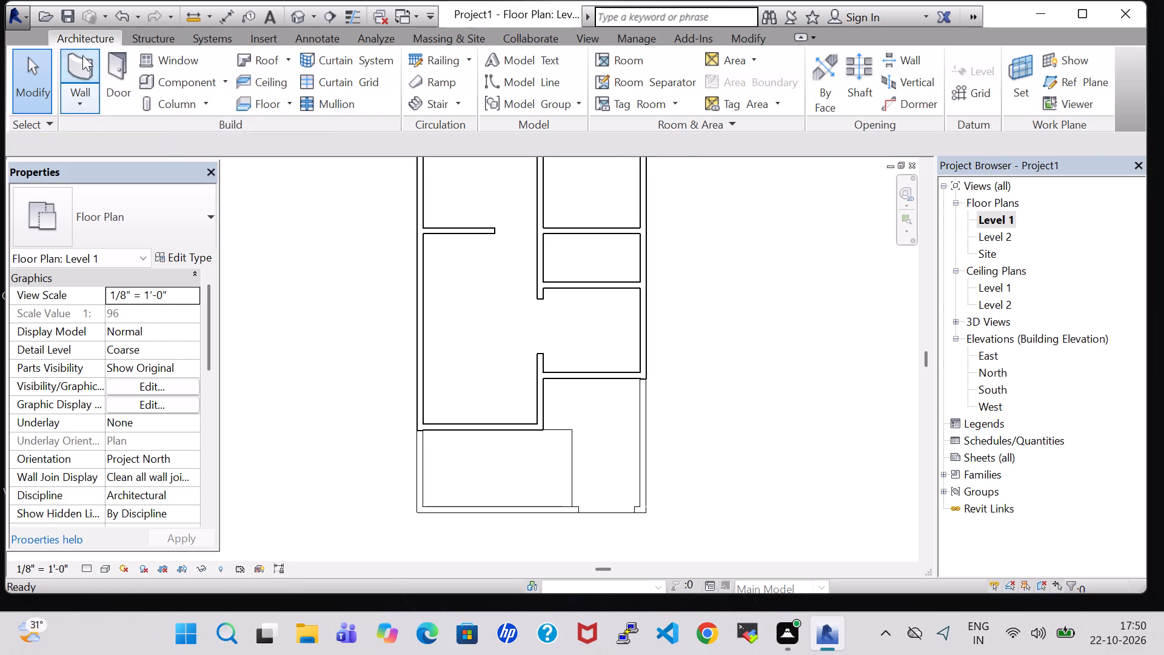
left_click(86, 38)
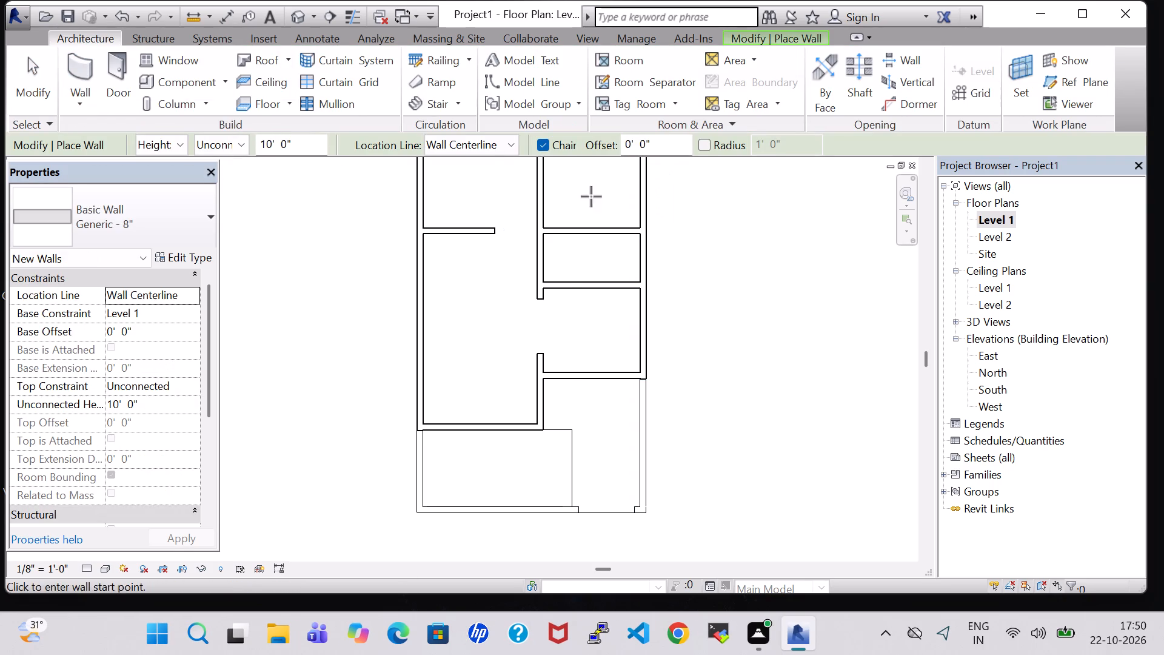
left_click(571, 235)
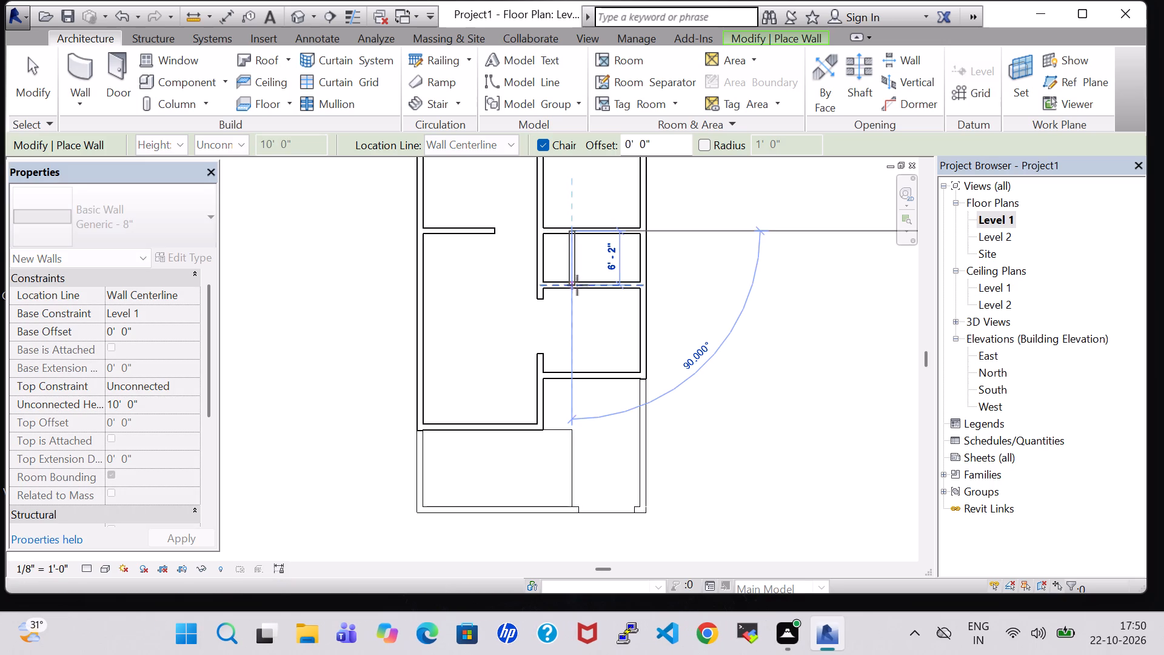
left_click(578, 287)
key("Escape")
key("Escape")
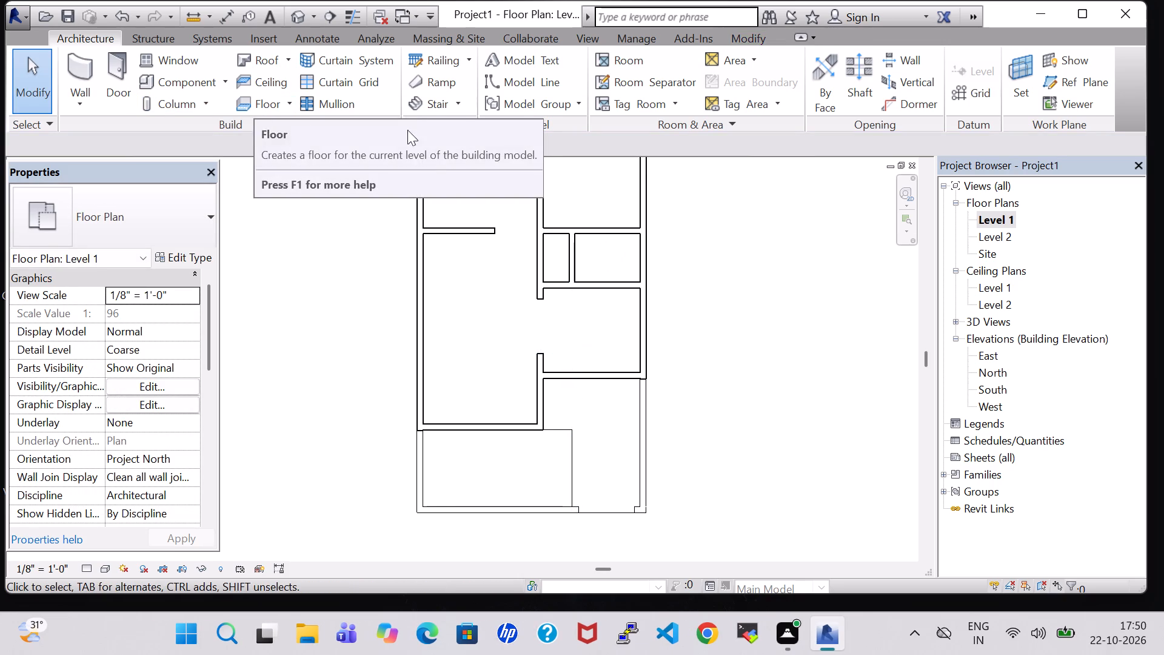
Split the small room's west wall at its north and south partitions and delete the segment between them.
scroll(574, 294, "up", 3)
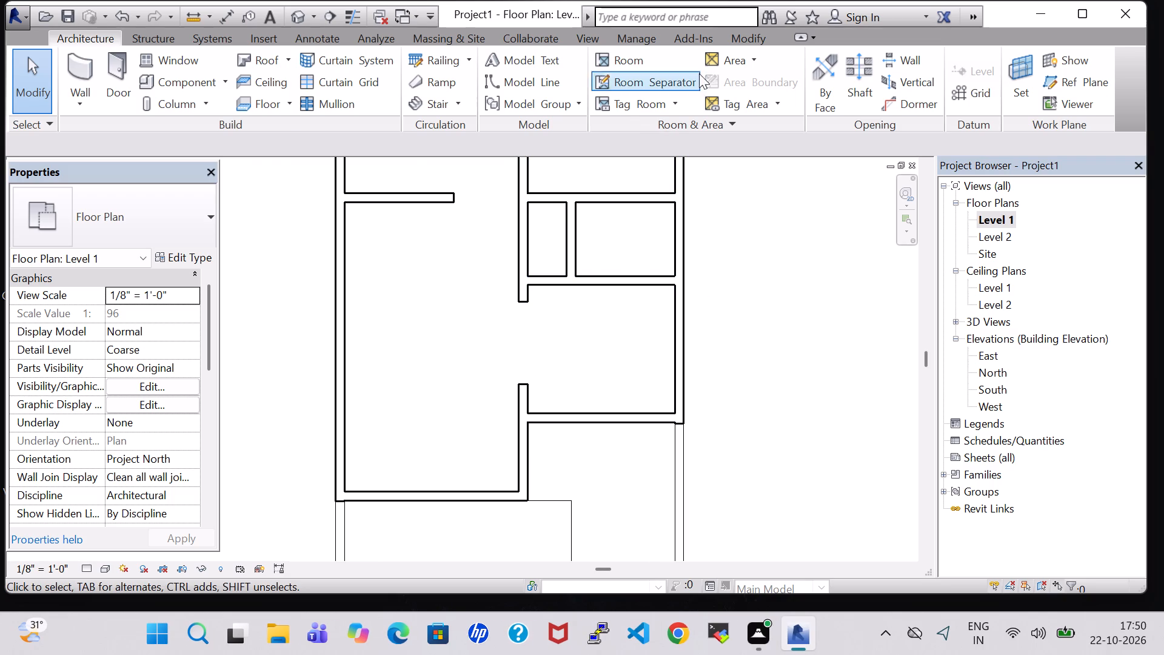
left_click(744, 36)
left_click(471, 63)
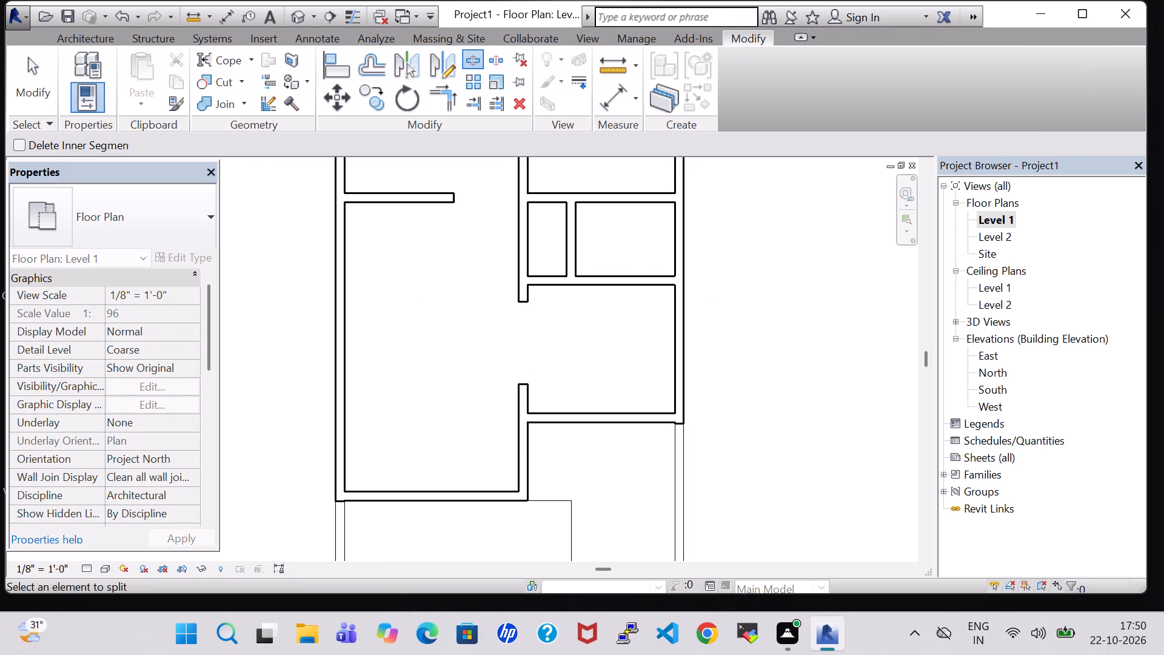
scroll(533, 289, "up", 9)
left_click(500, 240)
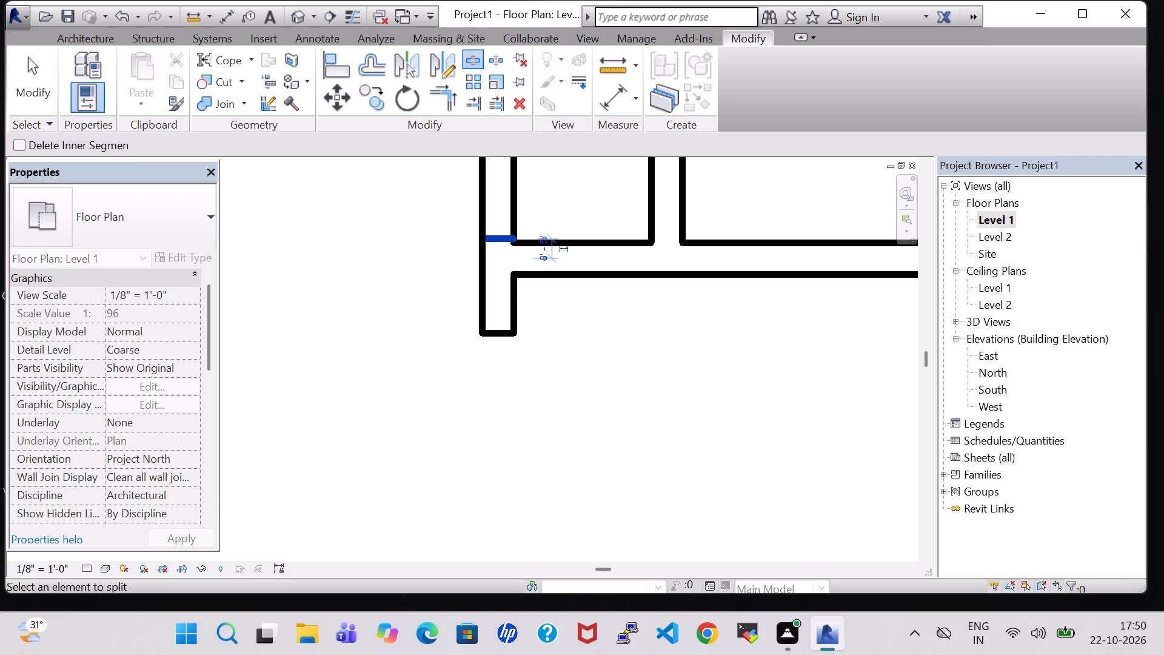
middle_click_drag(546, 223, 578, 426)
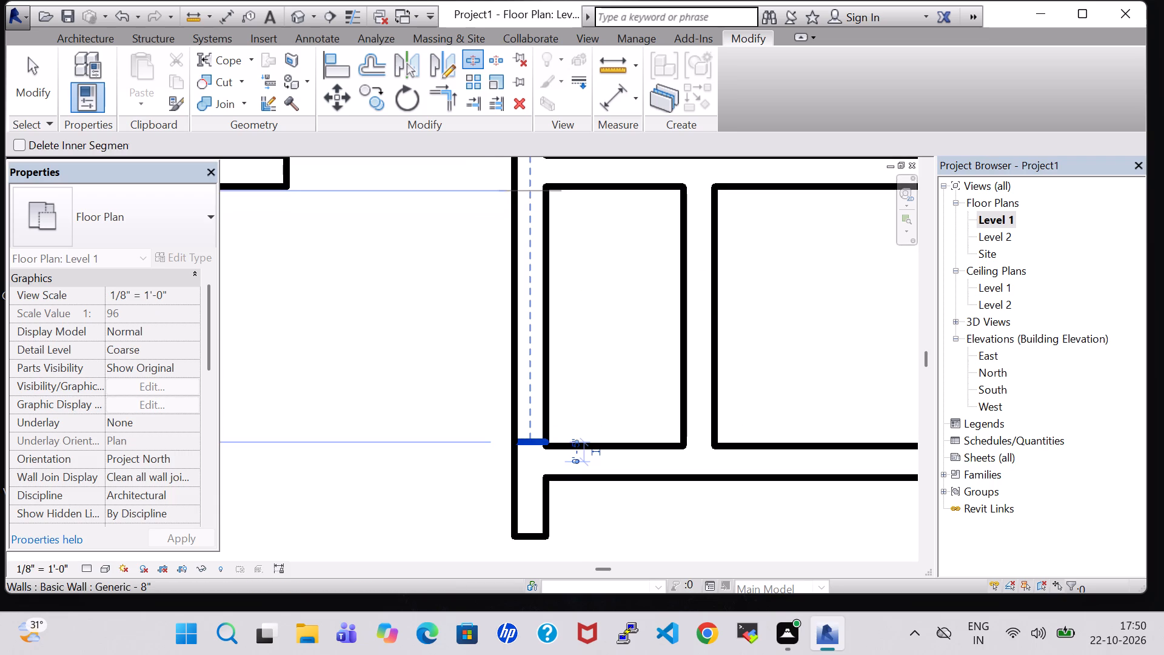
left_click(529, 191)
key("Escape")
key("Escape")
left_click(522, 355)
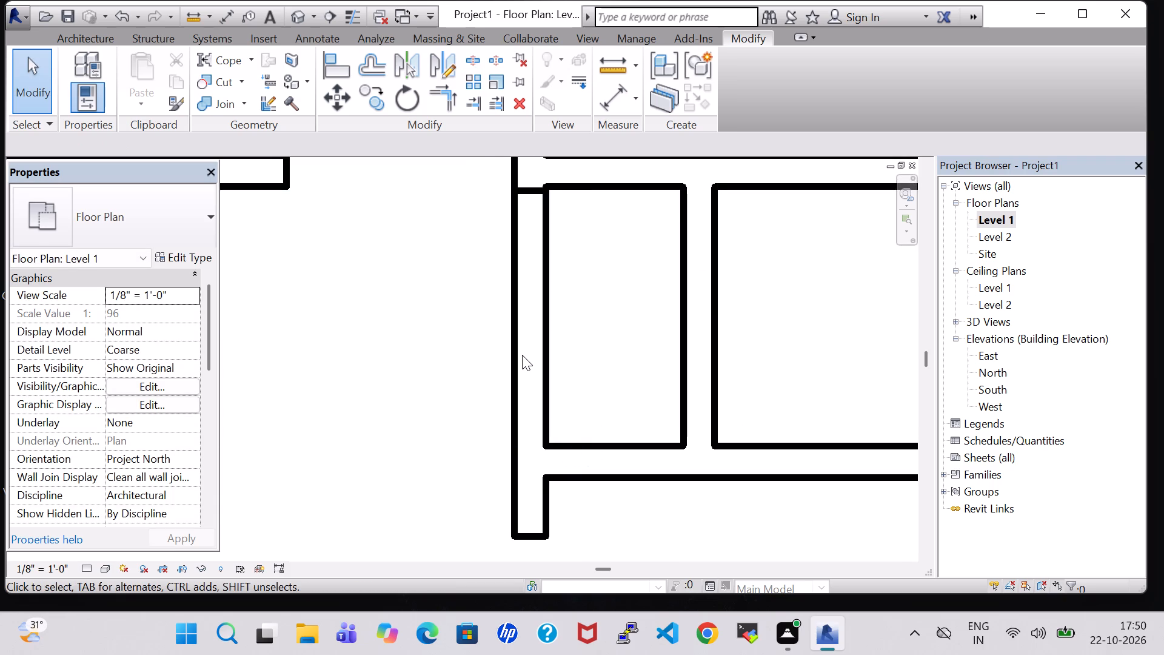
left_click(536, 357)
key("Delete")
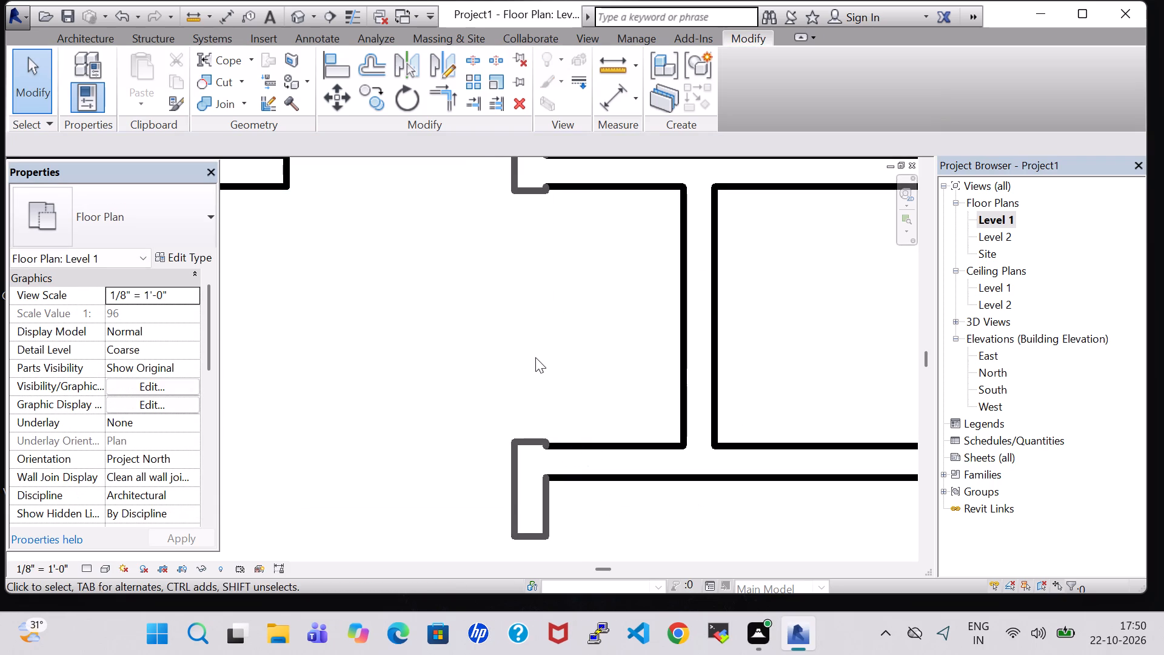
Nudge the stub below the new gap slightly south and the wall above it slightly north, aligning their ends with the partitions.
left_click(524, 439)
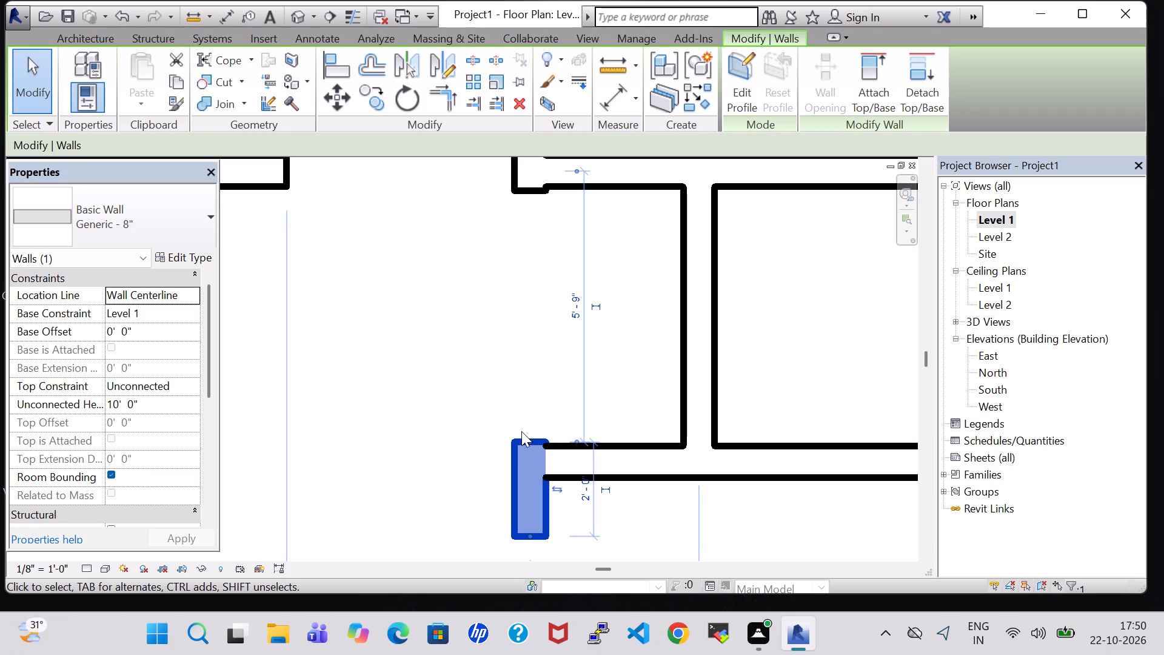
key("Down")
left_click(524, 315)
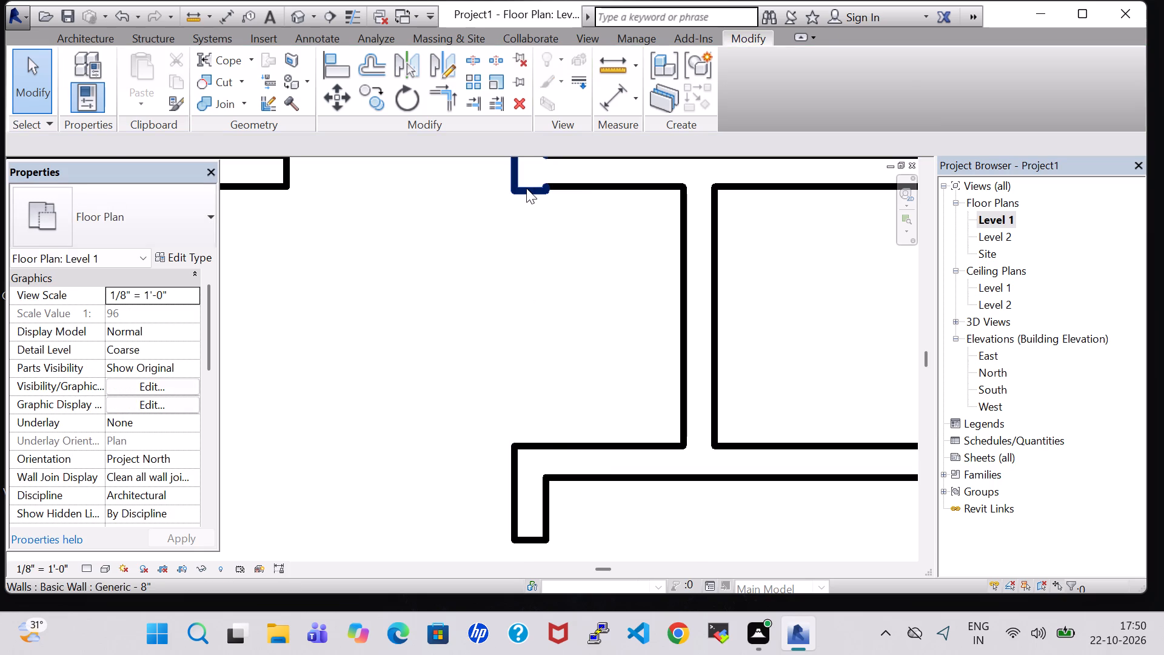
left_click(526, 188)
key("Up")
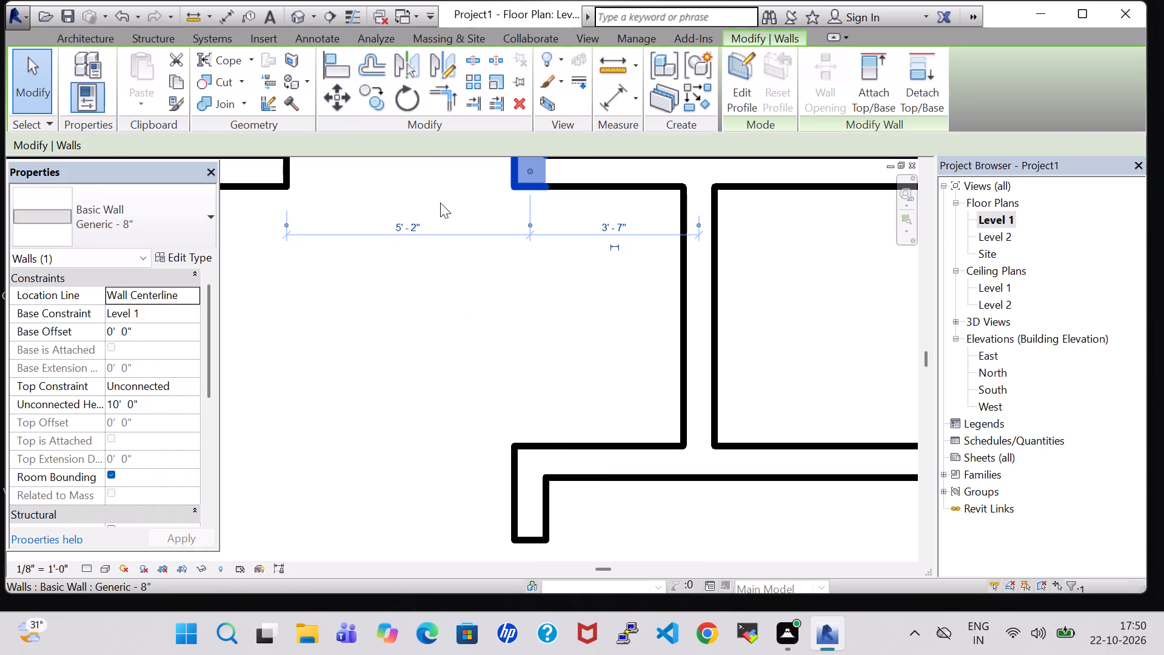
left_click(337, 377)
Examine the revised inner wall layout in the Level 1 plan and the 3D view.
scroll(338, 377, "down", 8)
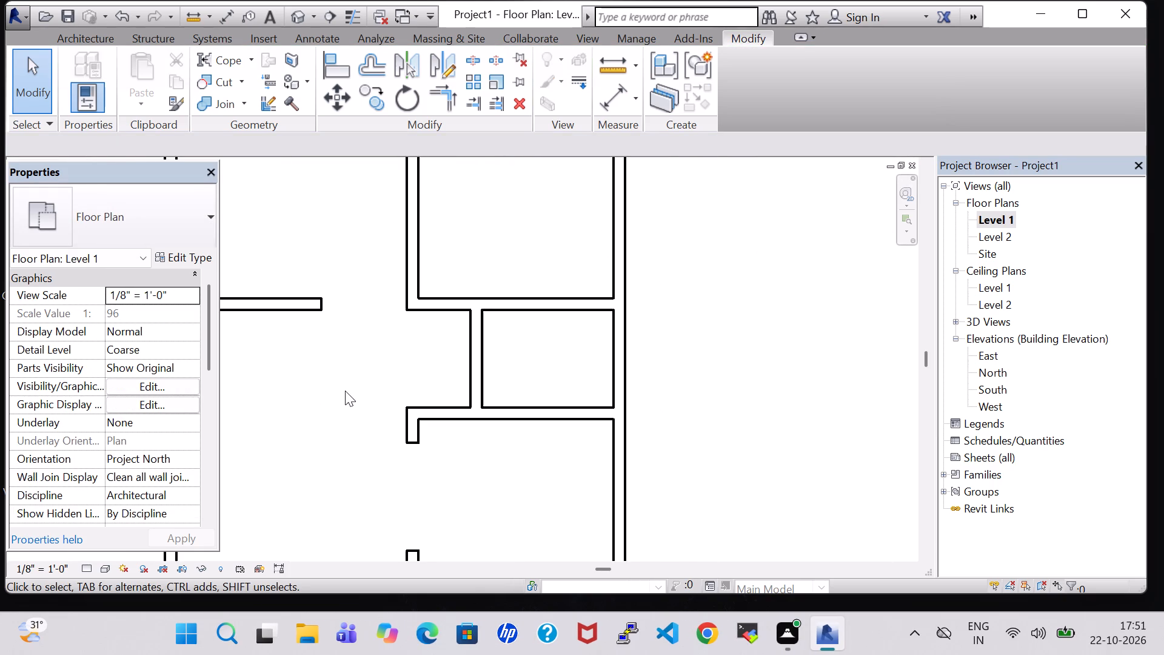
scroll(345, 391, "down", 3)
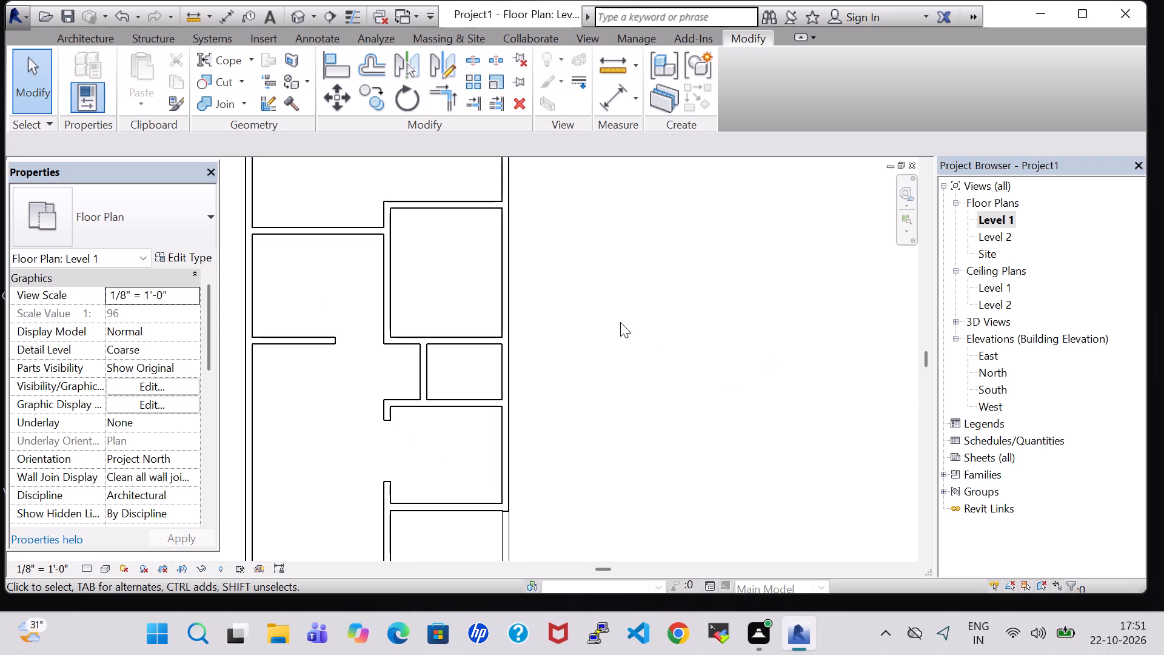
scroll(627, 324, "down", 3)
middle_click_drag(629, 325, 678, 261)
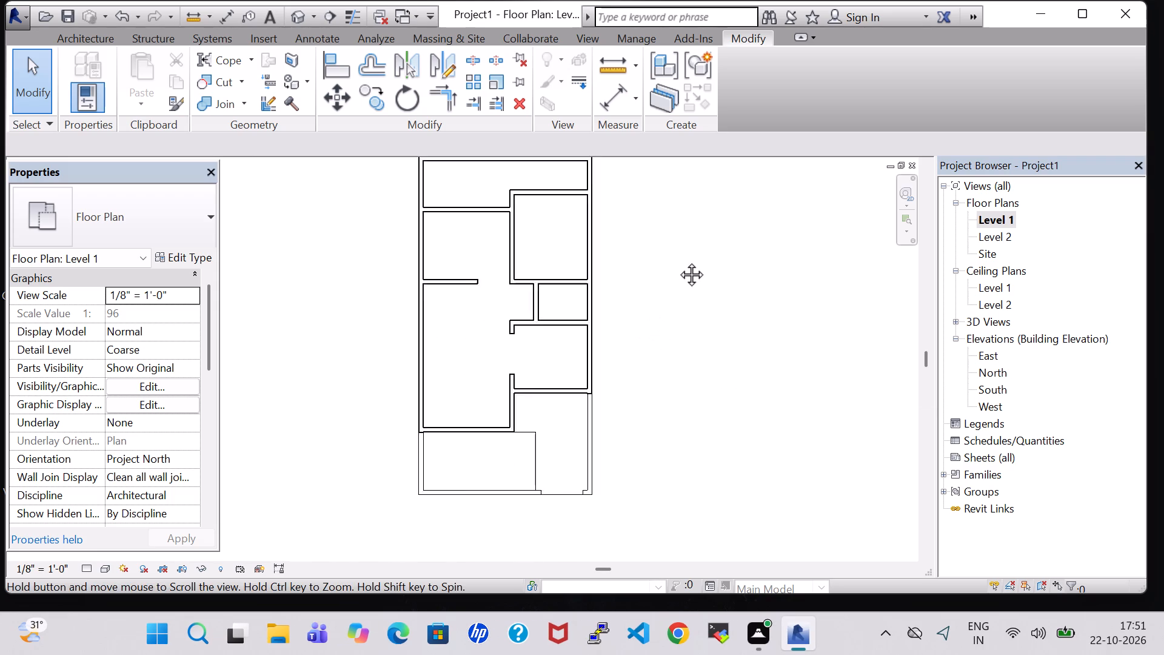
middle_click_drag(678, 261, 675, 311)
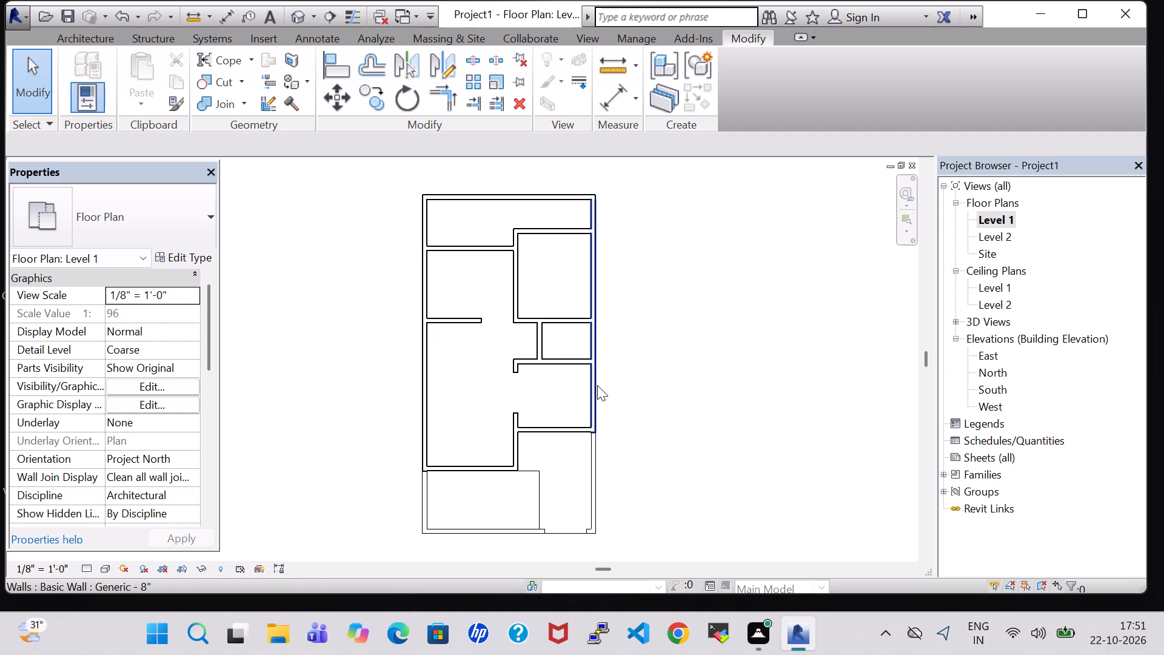
middle_click_drag(654, 232, 655, 249)
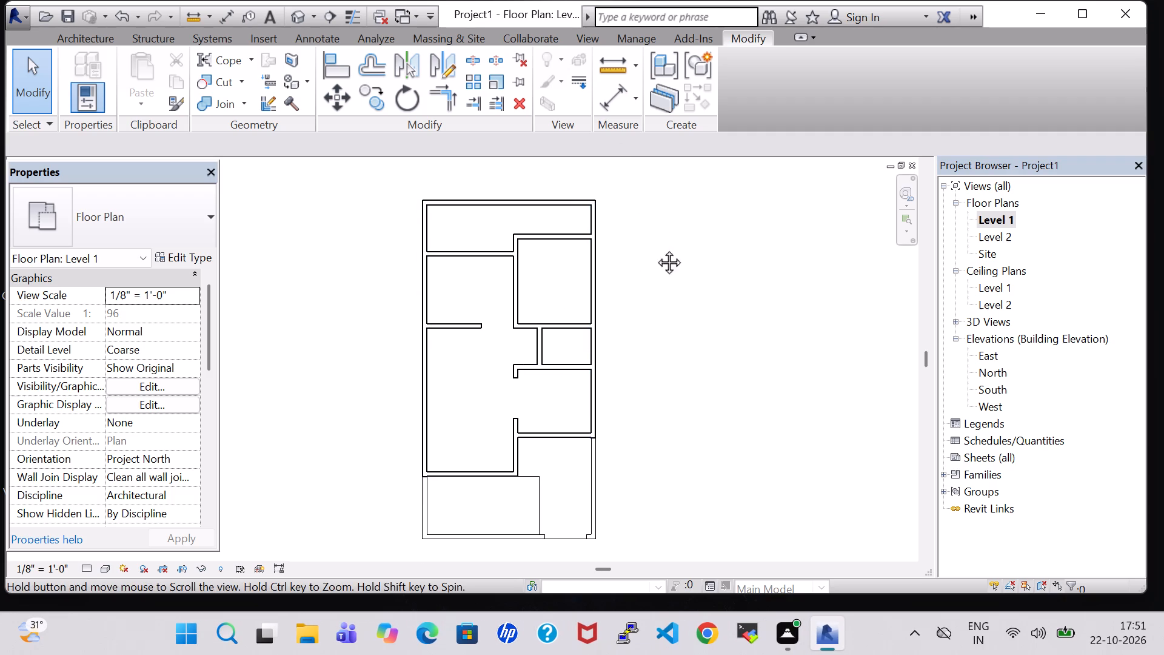
middle_click_drag(655, 249, 655, 327)
left_click(296, 20)
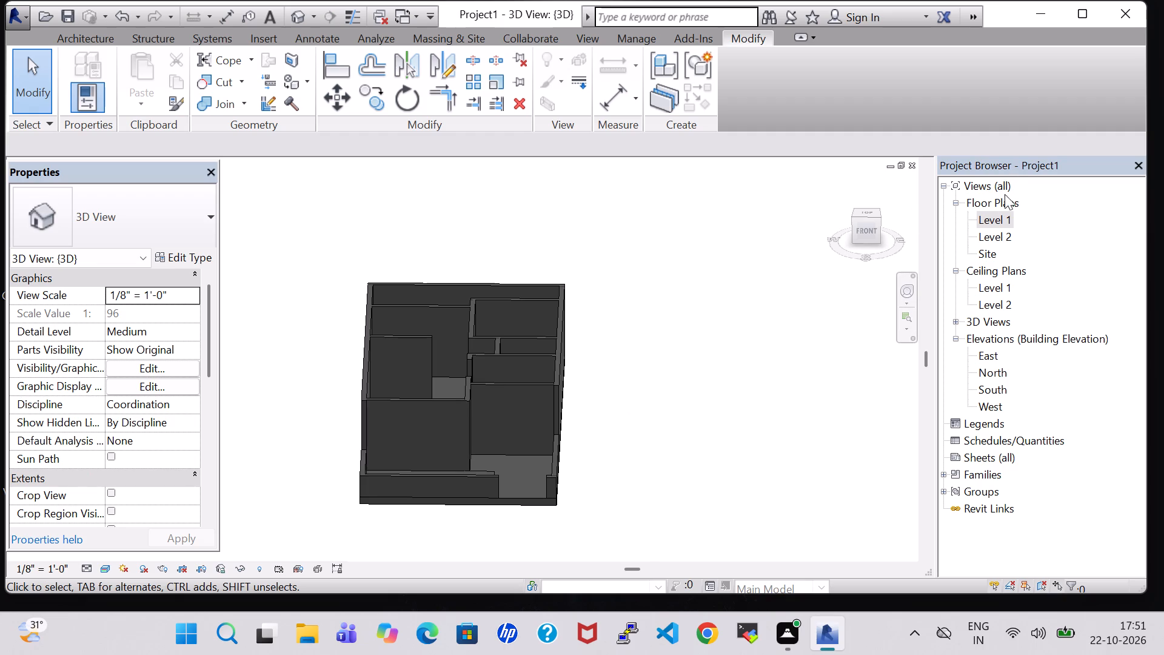
double_click(988, 217)
scroll(680, 319, "down", 3)
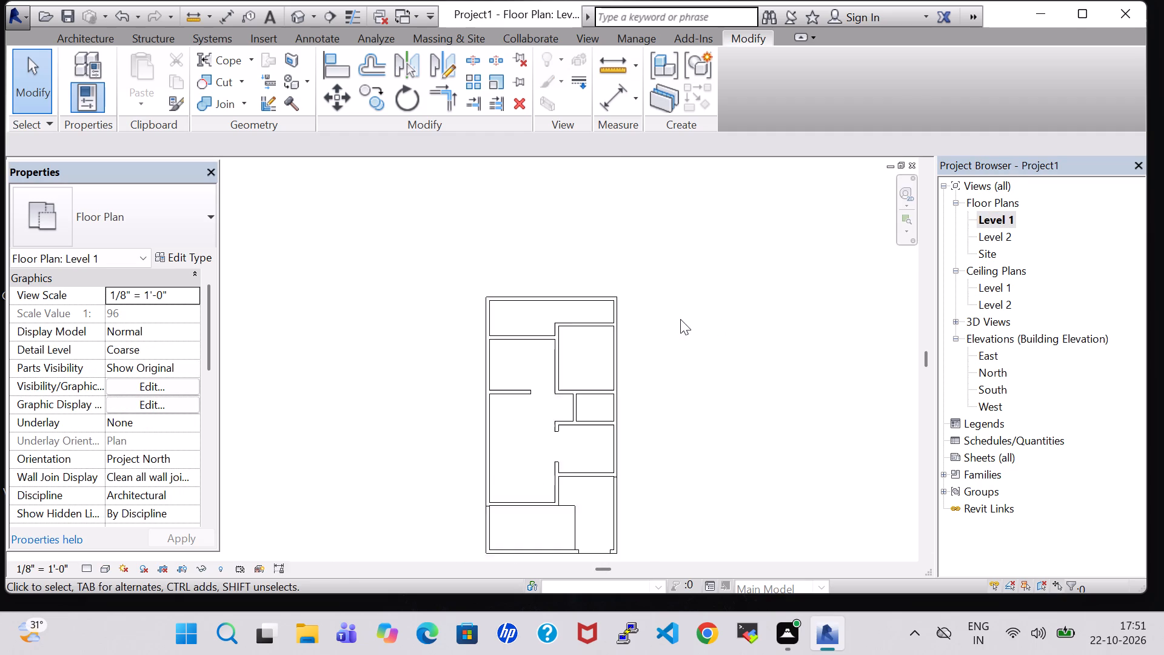
Split the west exterior wall where it meets the partition along the south side of the north-end strip.
scroll(647, 315, "up", 1)
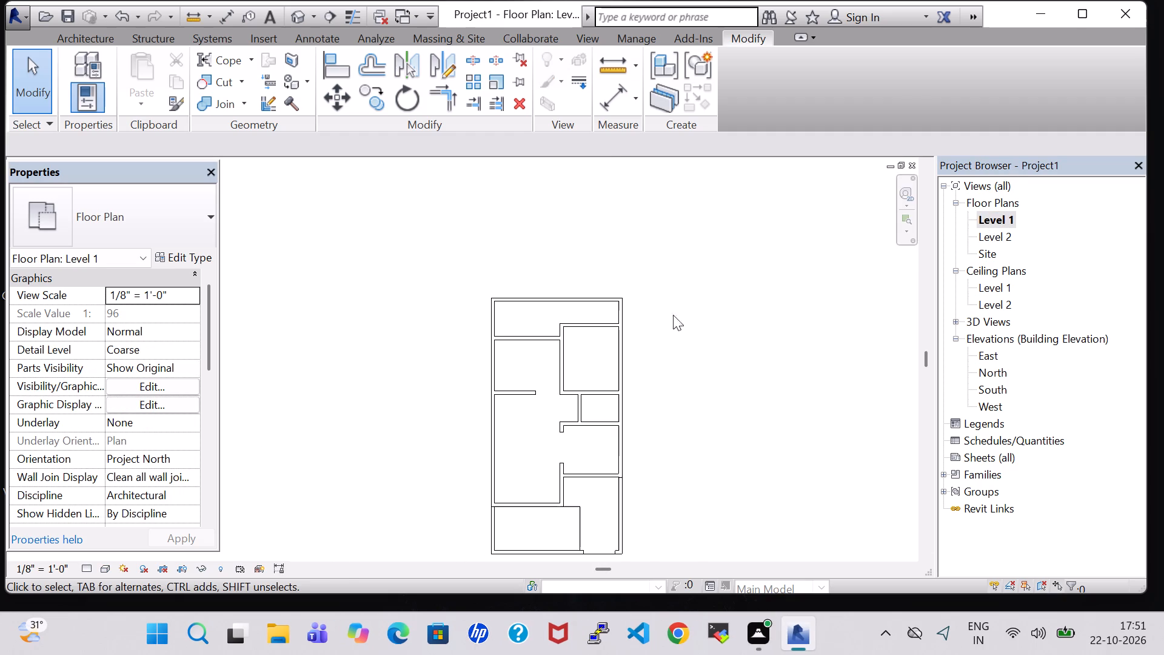
middle_click(722, 315)
middle_click(632, 356)
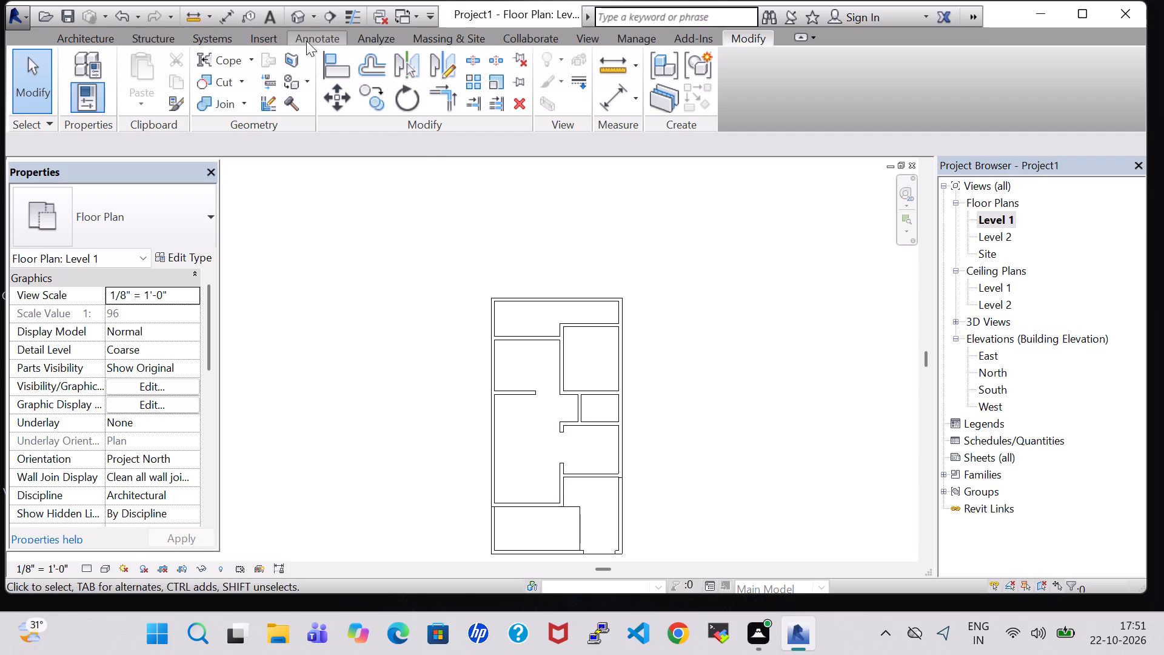
left_click(467, 58)
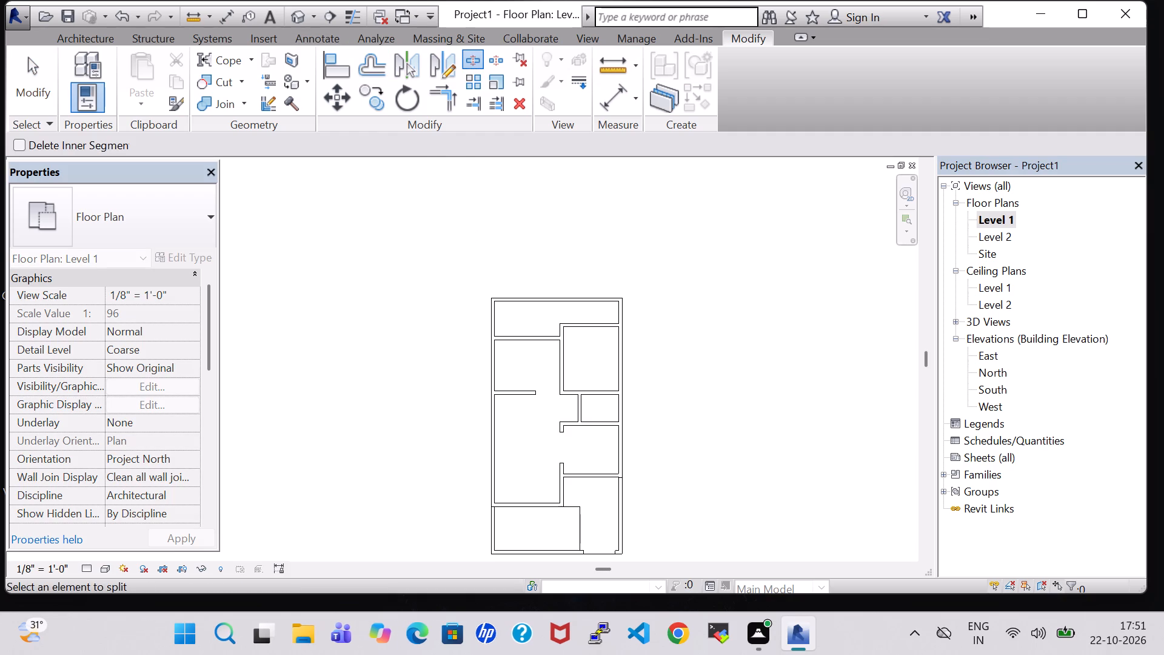
scroll(468, 318, "up", 9)
scroll(549, 363, "up", 5)
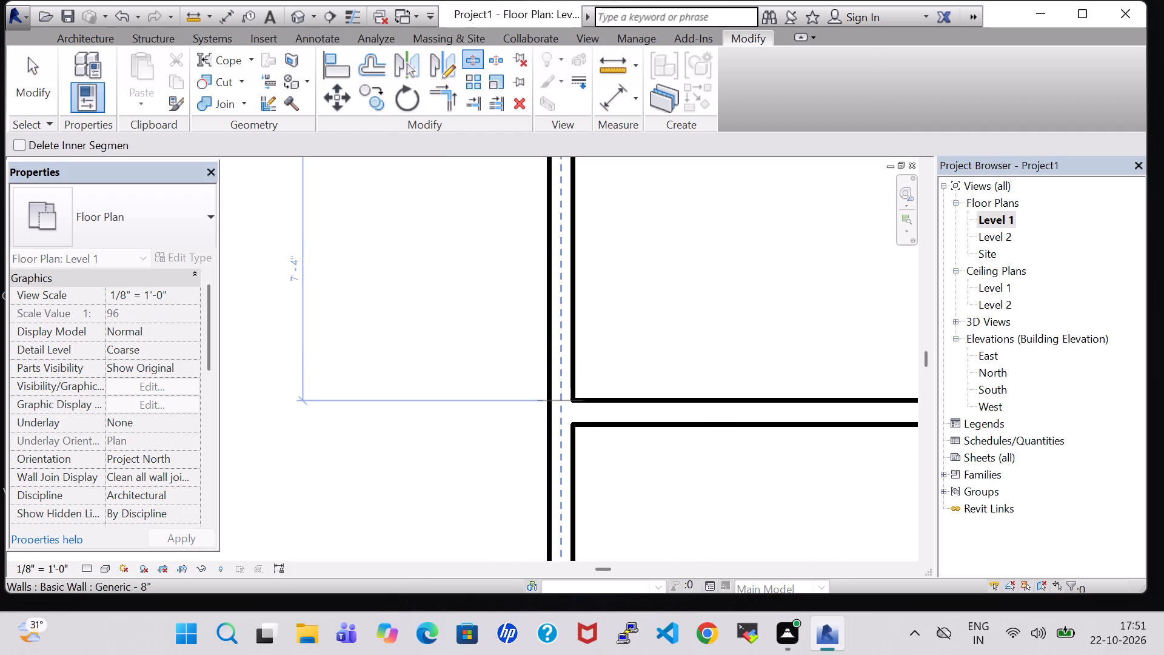
left_click(565, 397)
scroll(681, 345, "down", 5)
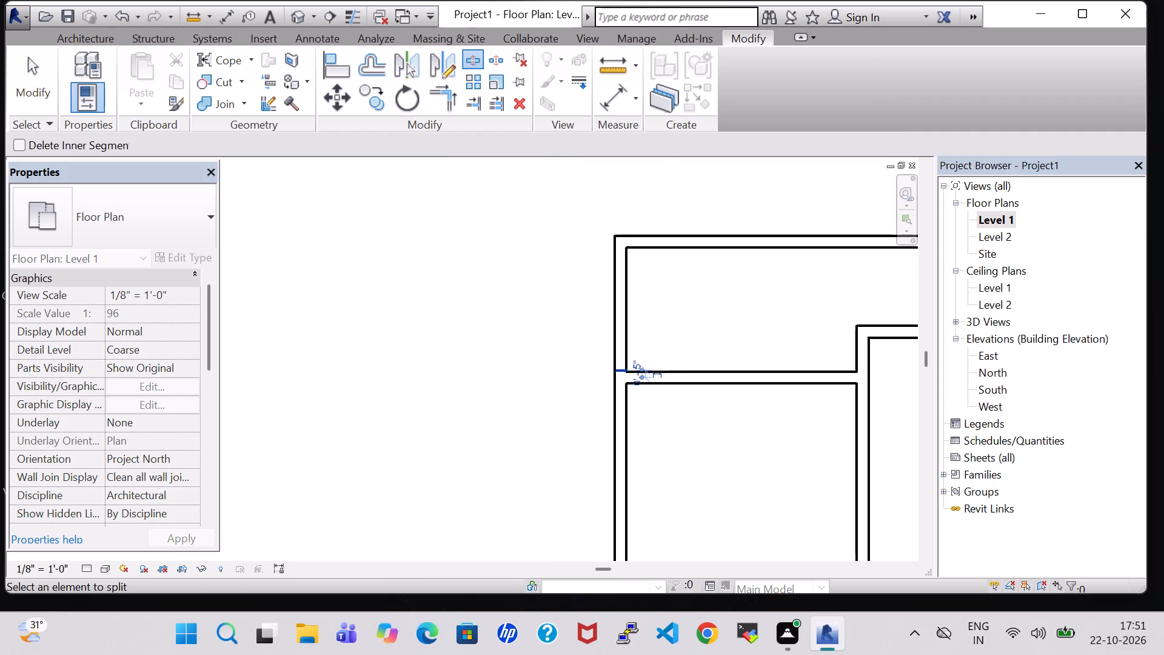
key("Escape")
key("Escape")
Set the unconnected height of the west wall's north-end segment to 3'.
left_click(615, 283)
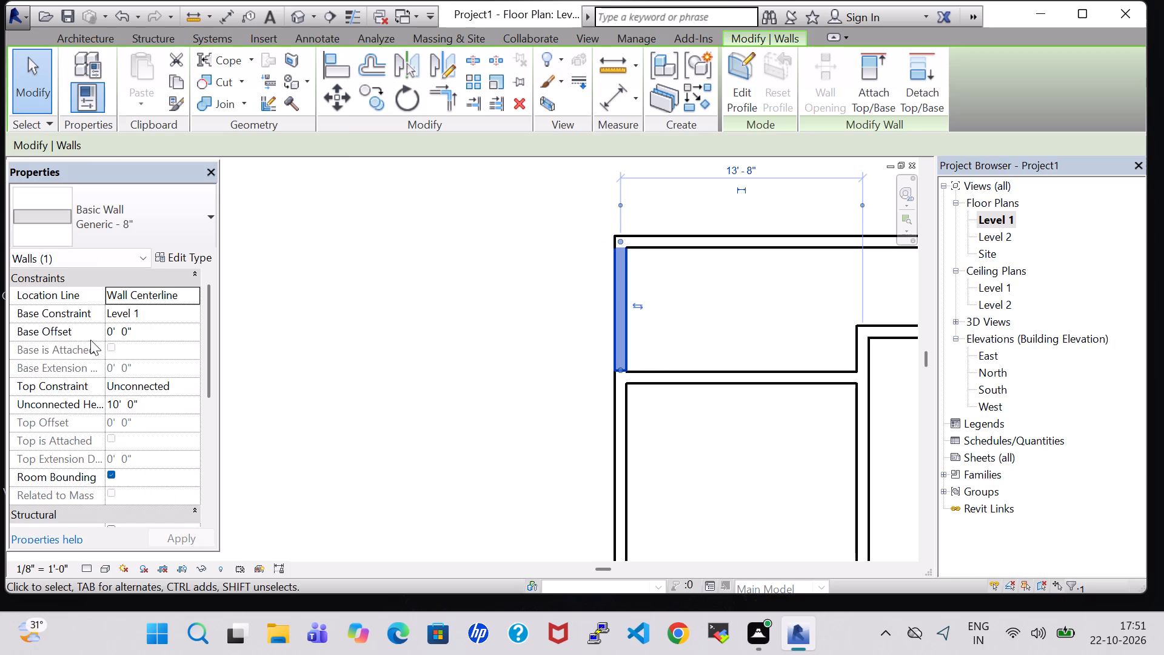
left_click(121, 403)
key("BackSpace")
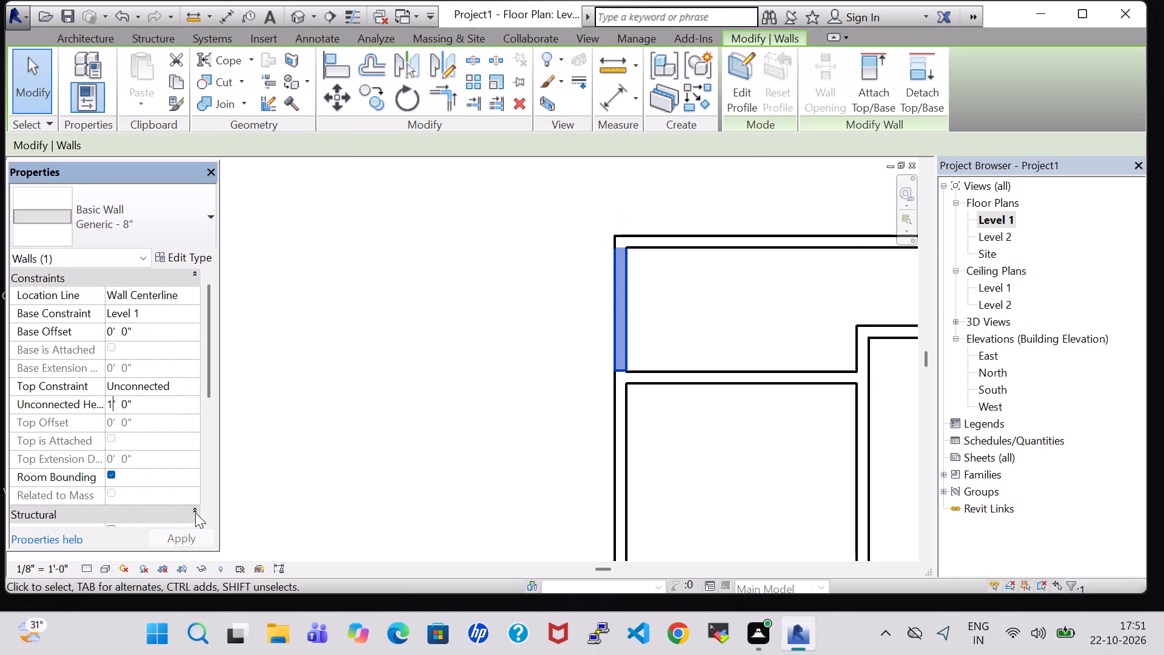
key("BackSpace")
key("3")
key("Return")
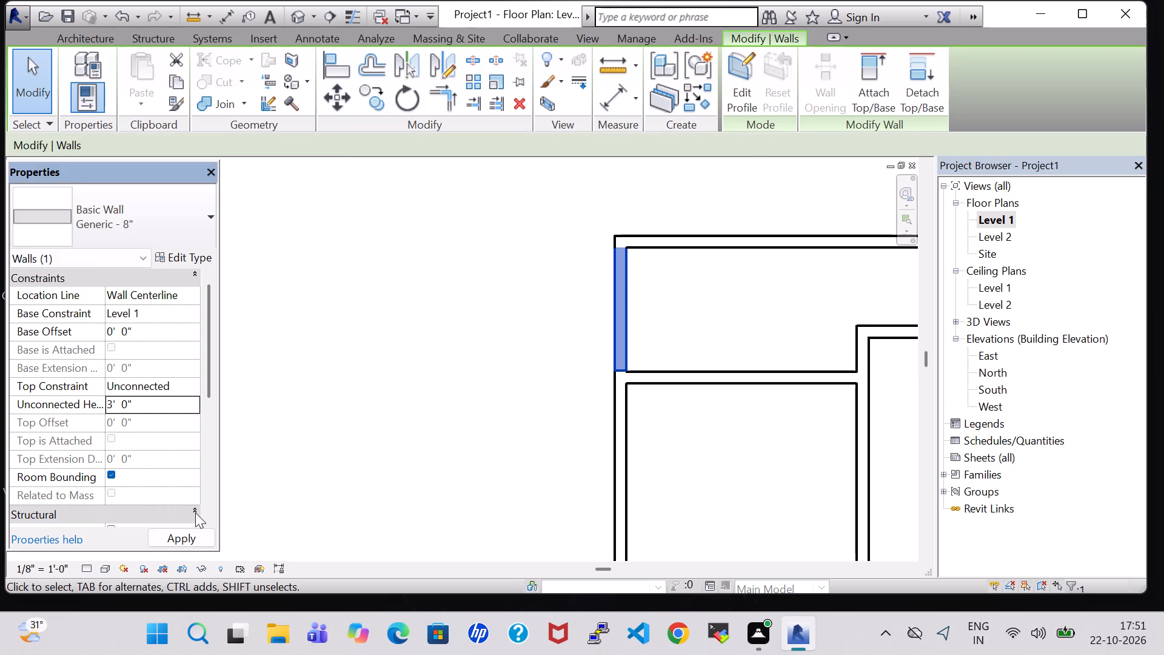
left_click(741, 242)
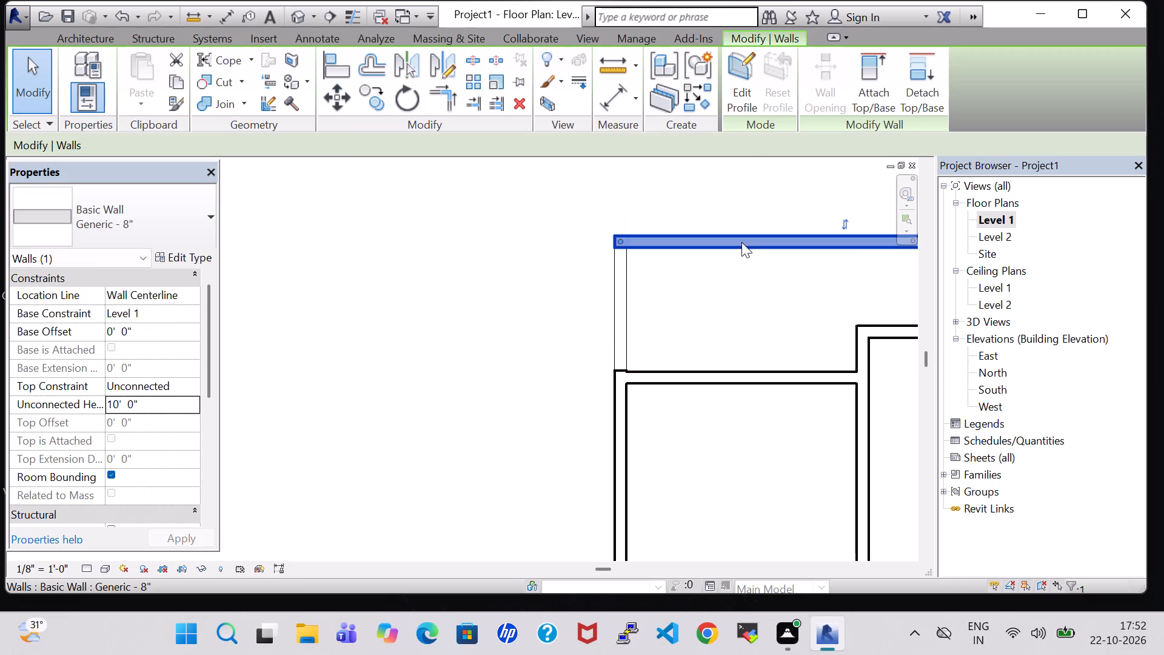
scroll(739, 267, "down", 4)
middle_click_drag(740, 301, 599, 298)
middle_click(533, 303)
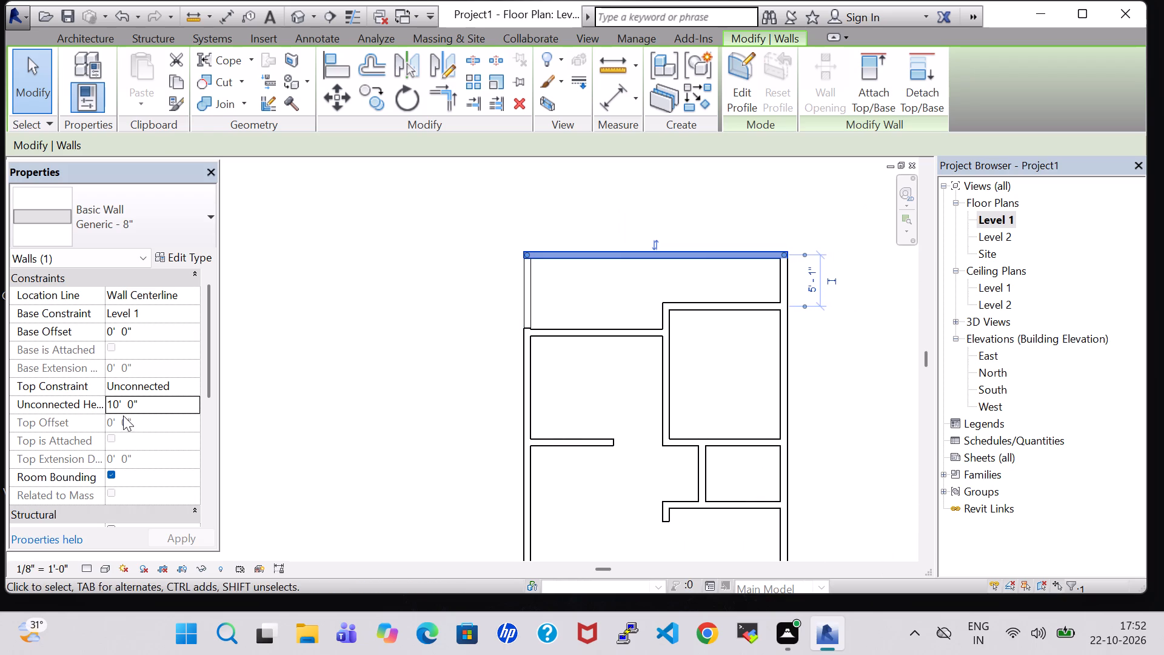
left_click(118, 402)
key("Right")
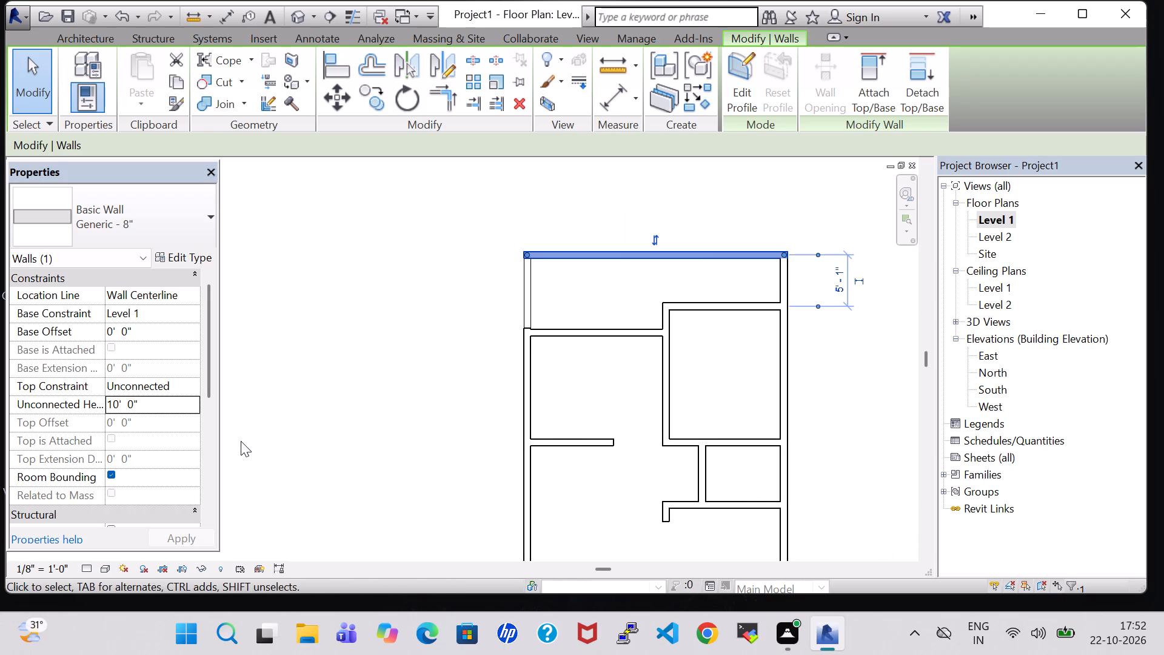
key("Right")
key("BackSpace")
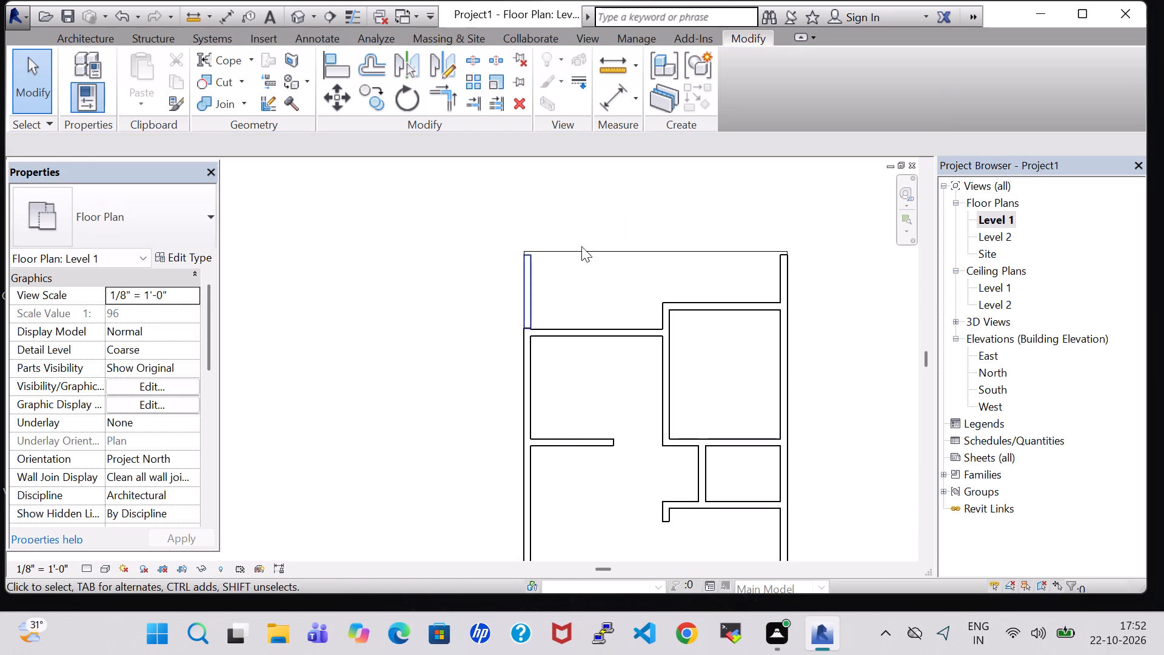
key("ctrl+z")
Set the unconnected height of the north exterior wall to 3'.
left_click(647, 248)
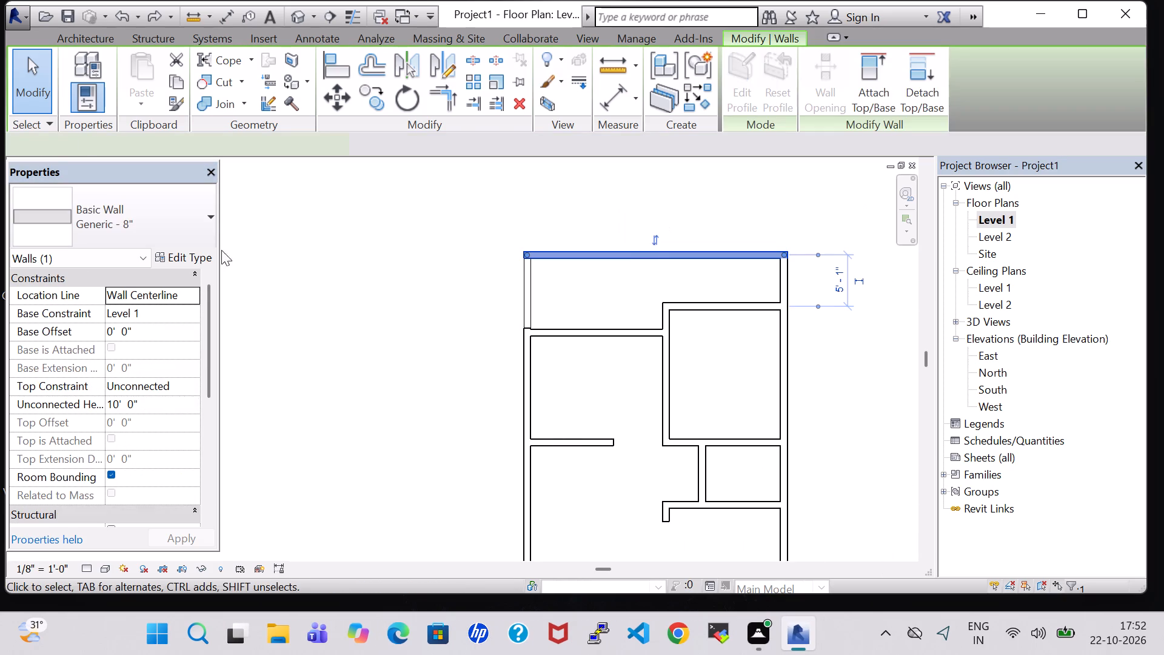
left_click(117, 405)
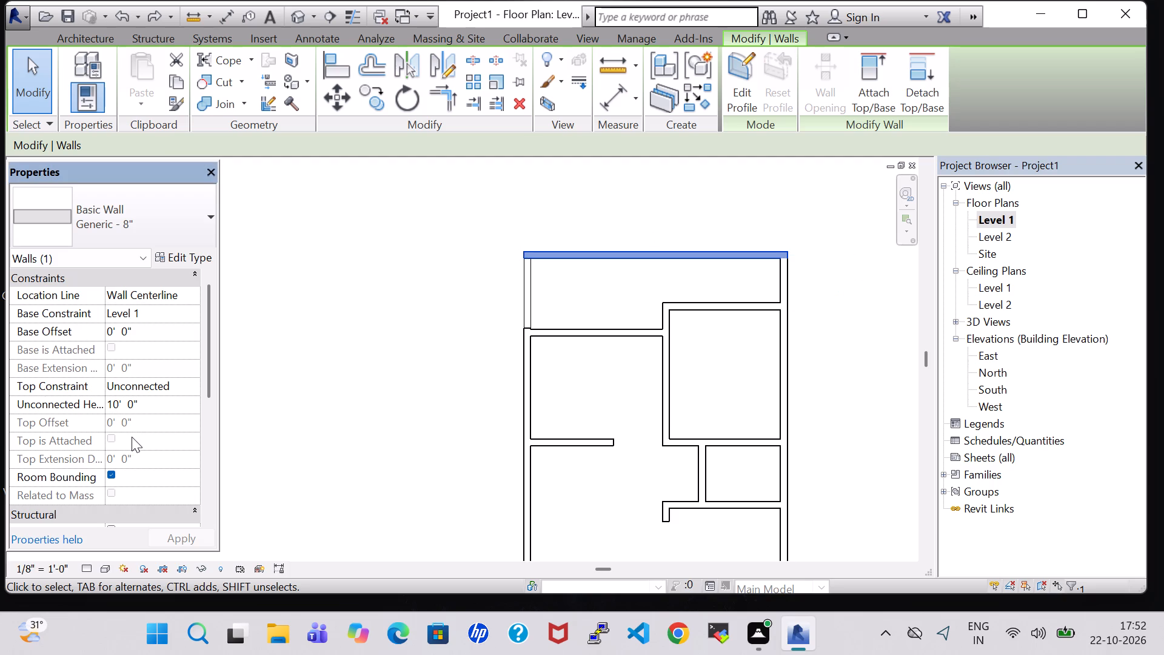
key("Right")
key("BackSpace")
key("BackSpace")
key("3")
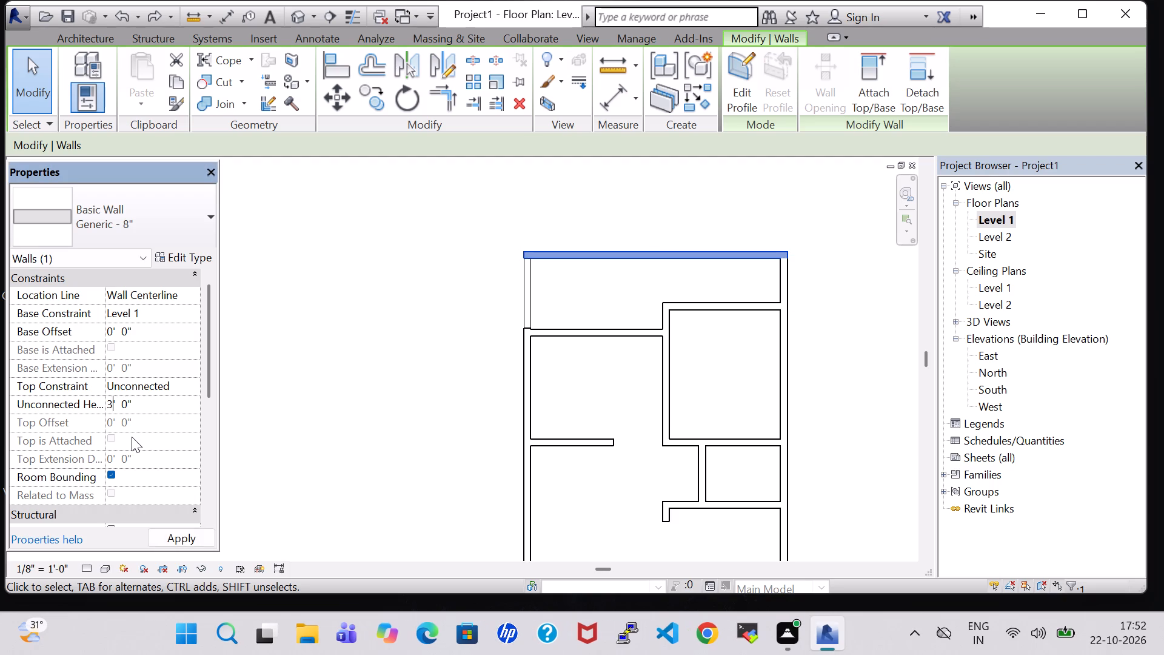
key("Return")
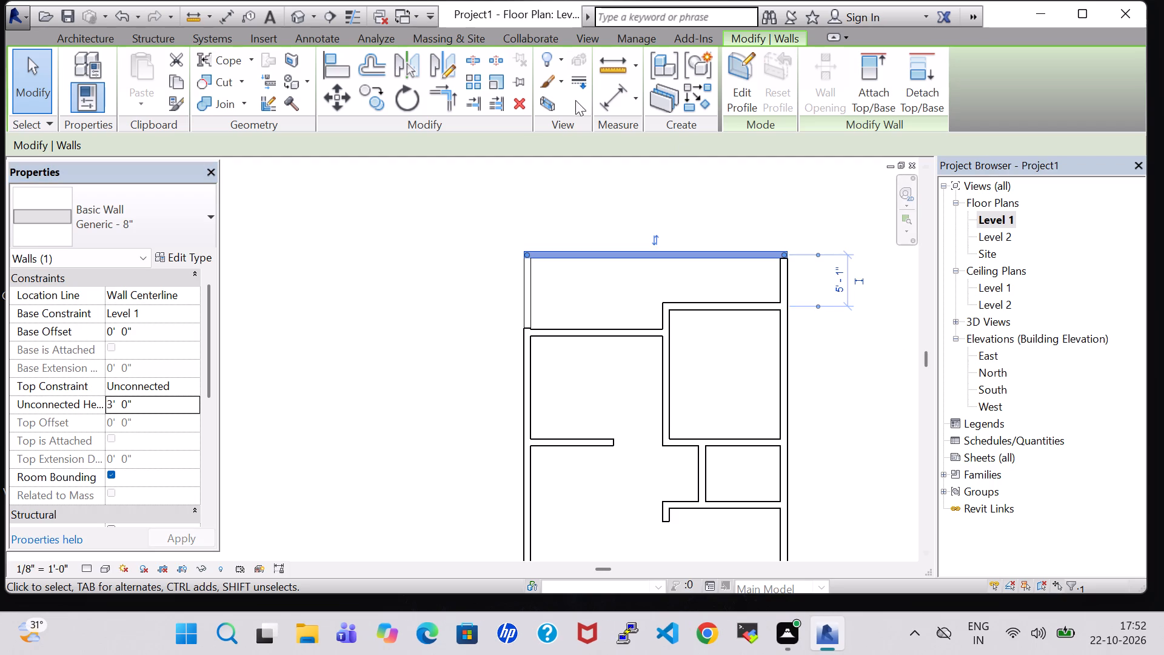
Split the east exterior wall where it meets the northeast room's north partition.
left_click(477, 54)
scroll(1035, 403, "up", 5)
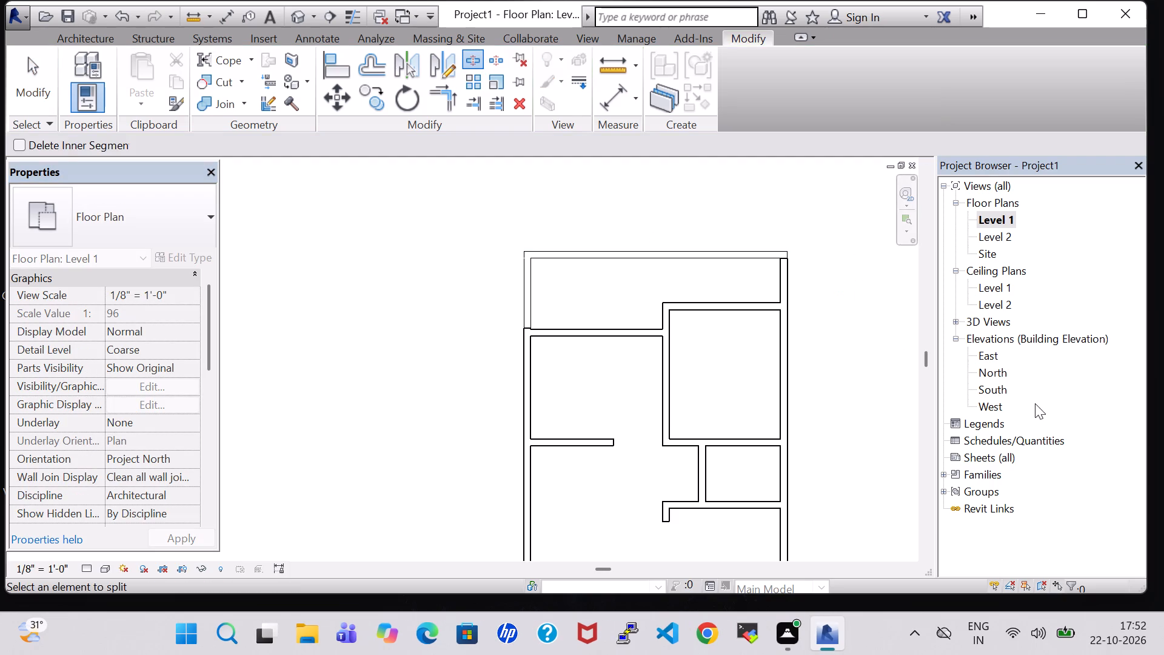
scroll(715, 146, "up", 5)
scroll(786, 284, "up", 10)
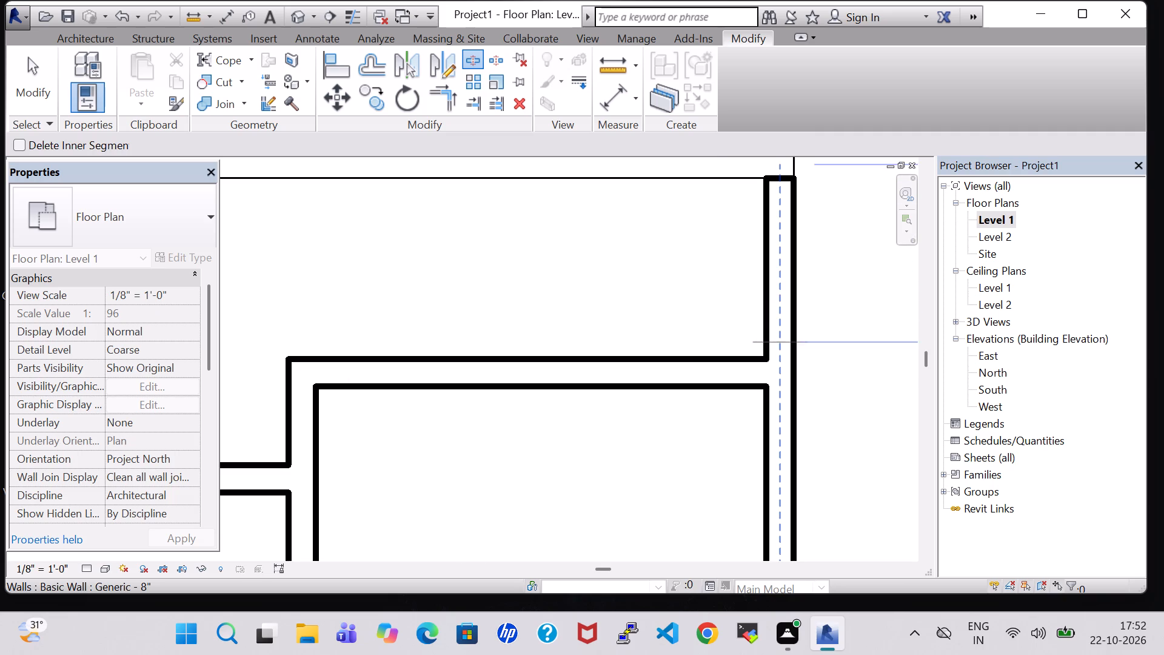
left_click(786, 356)
key("Escape")
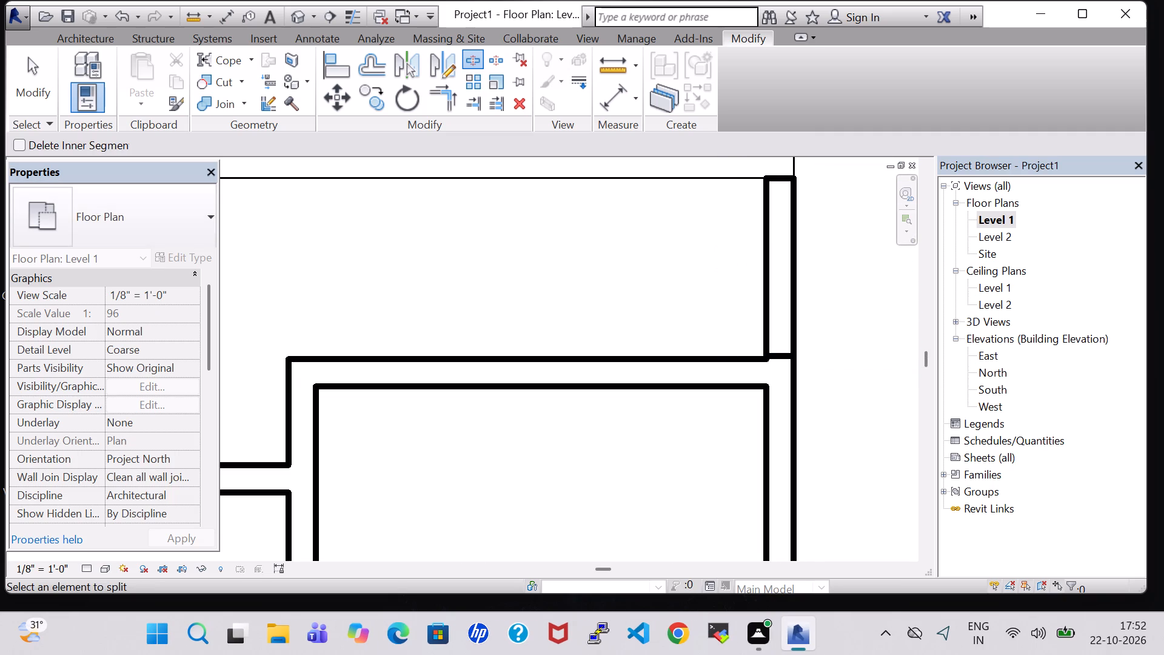
key("Escape")
Set the unconnected height of the east wall's north-end segment to 3'.
left_click(792, 304)
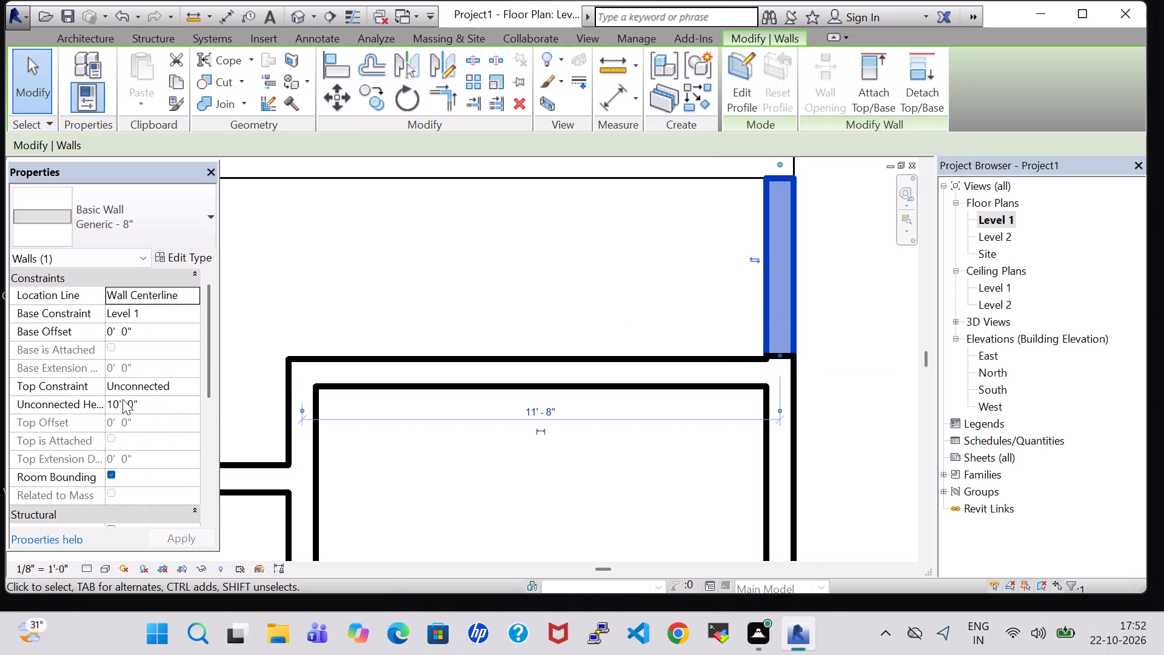
left_click(118, 408)
key("BackSpace")
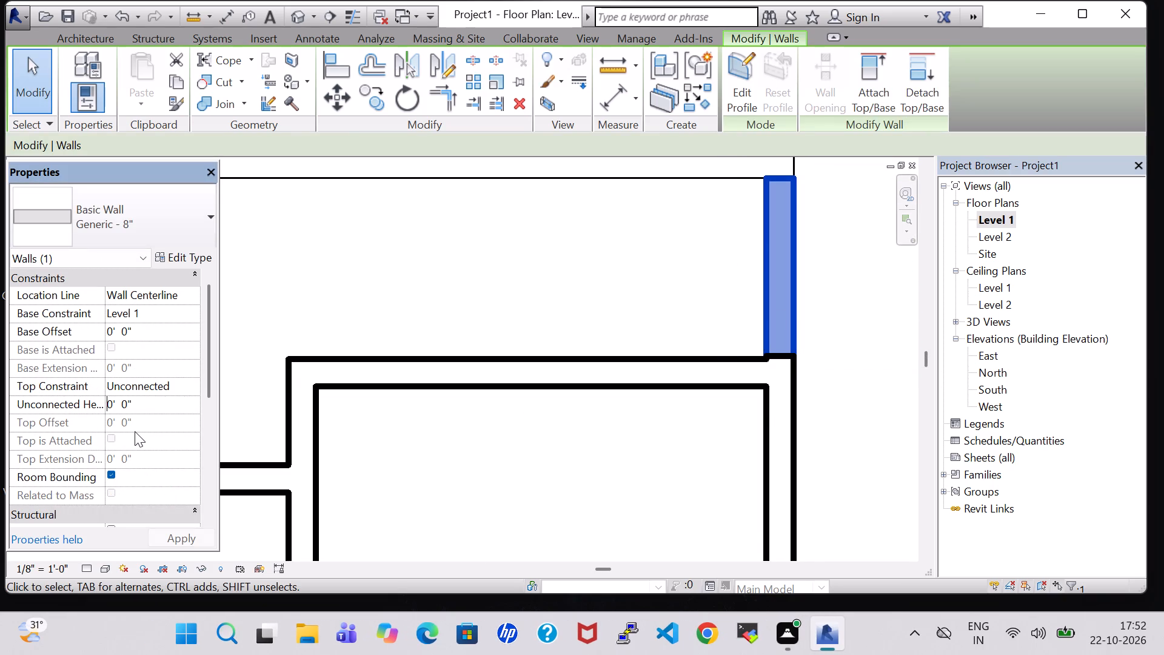
key("Right")
key("BackSpace")
key("3")
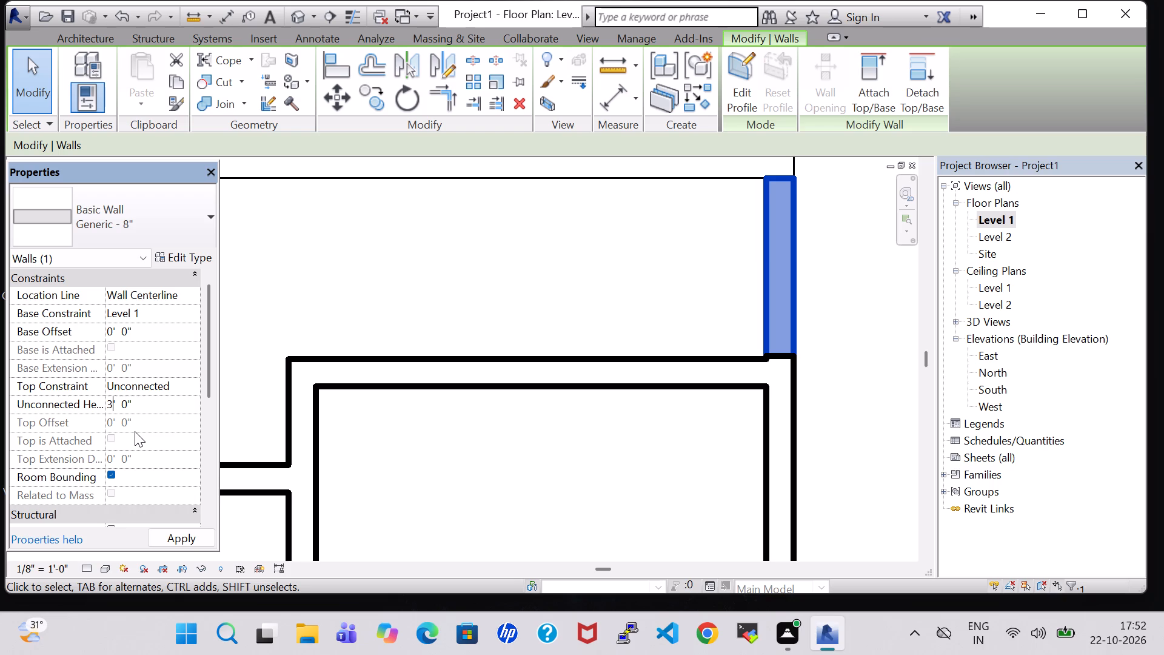
key("Return")
left_click(839, 330)
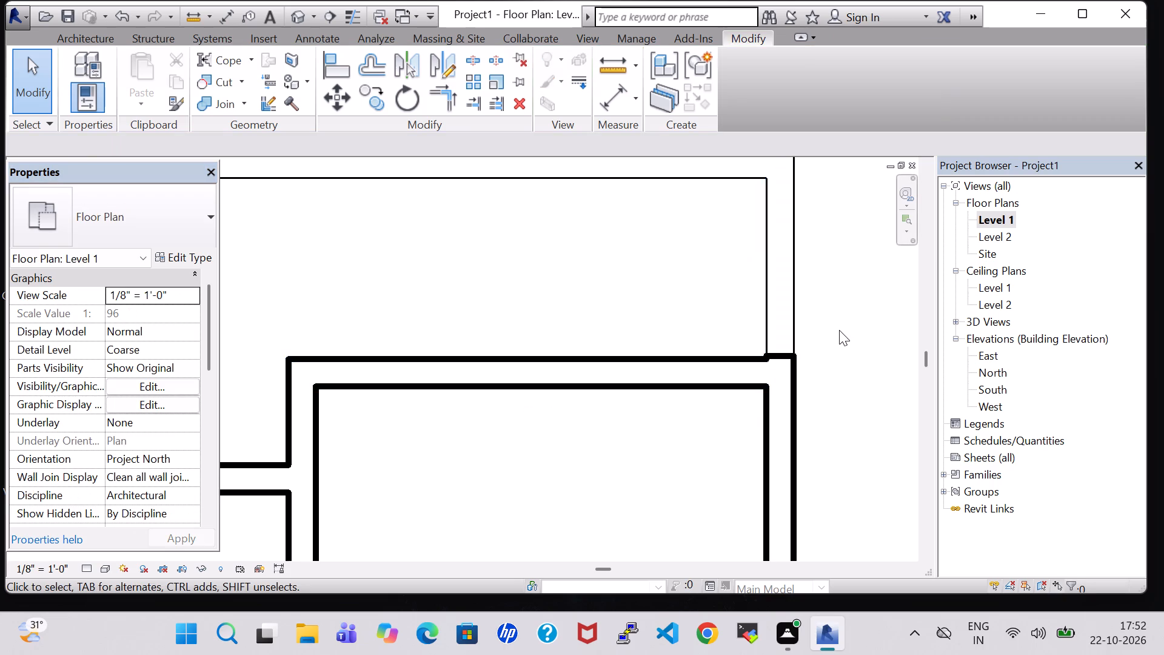
Nudge the full-height east wall below the split slightly south to align its end with the northeast room's north partition.
scroll(839, 330, "down", 5)
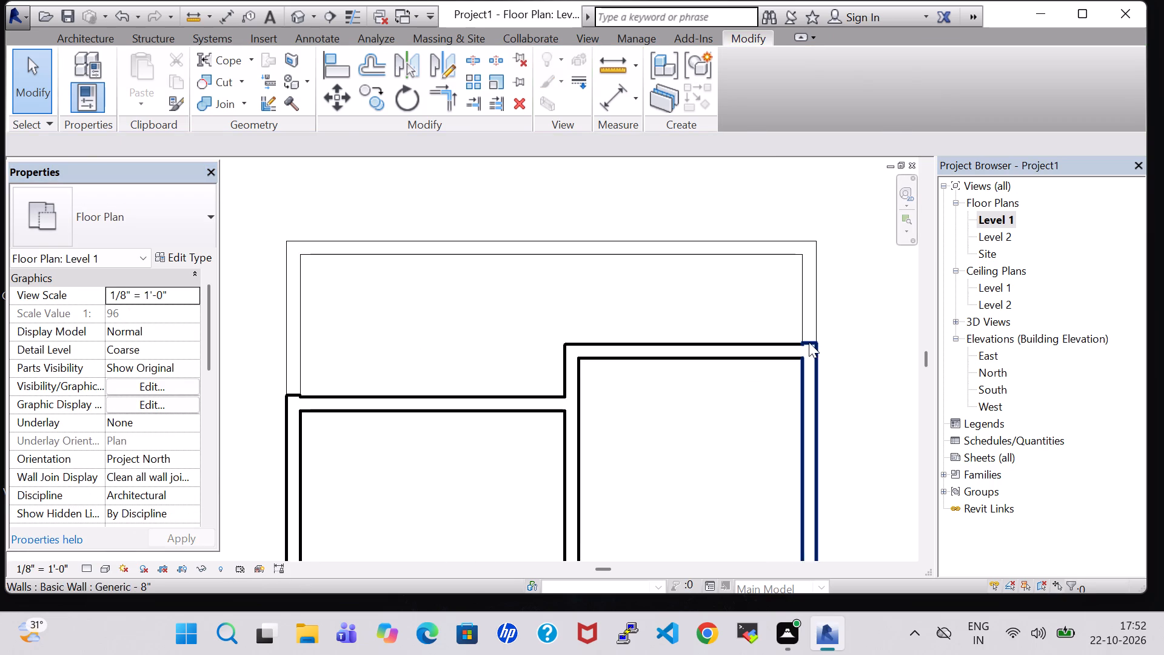
left_click(809, 342)
key("Down")
left_click(843, 354)
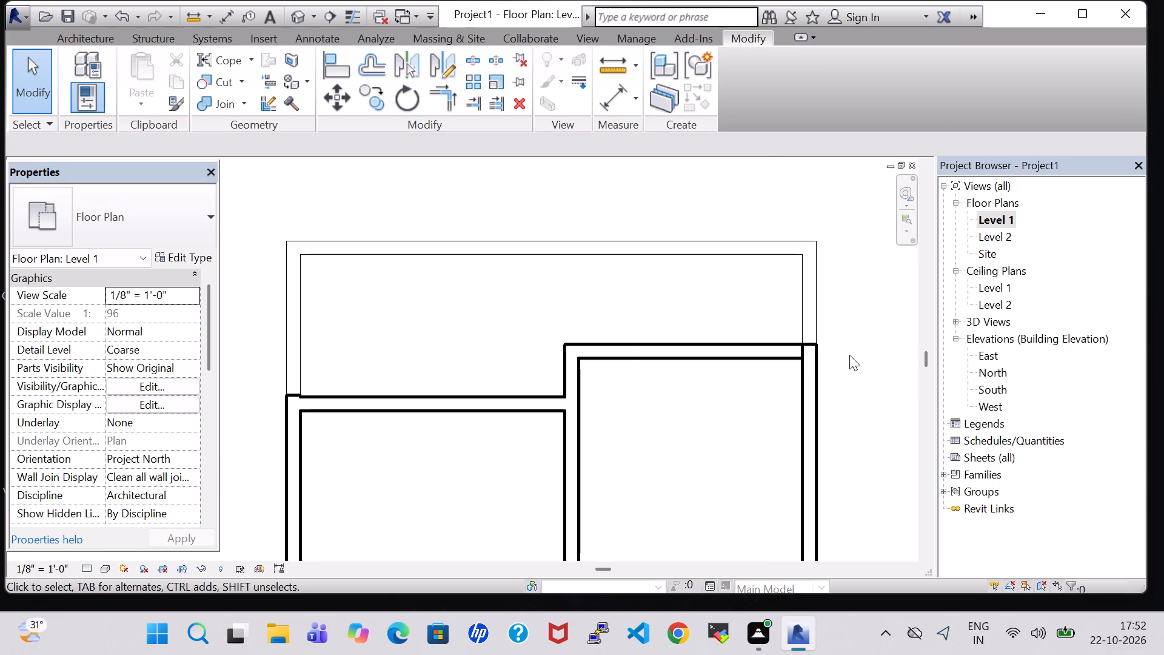
Examine the low north-end walls and the room layout from all sides in the 3D view.
scroll(849, 355, "down", 2)
left_click(289, 20)
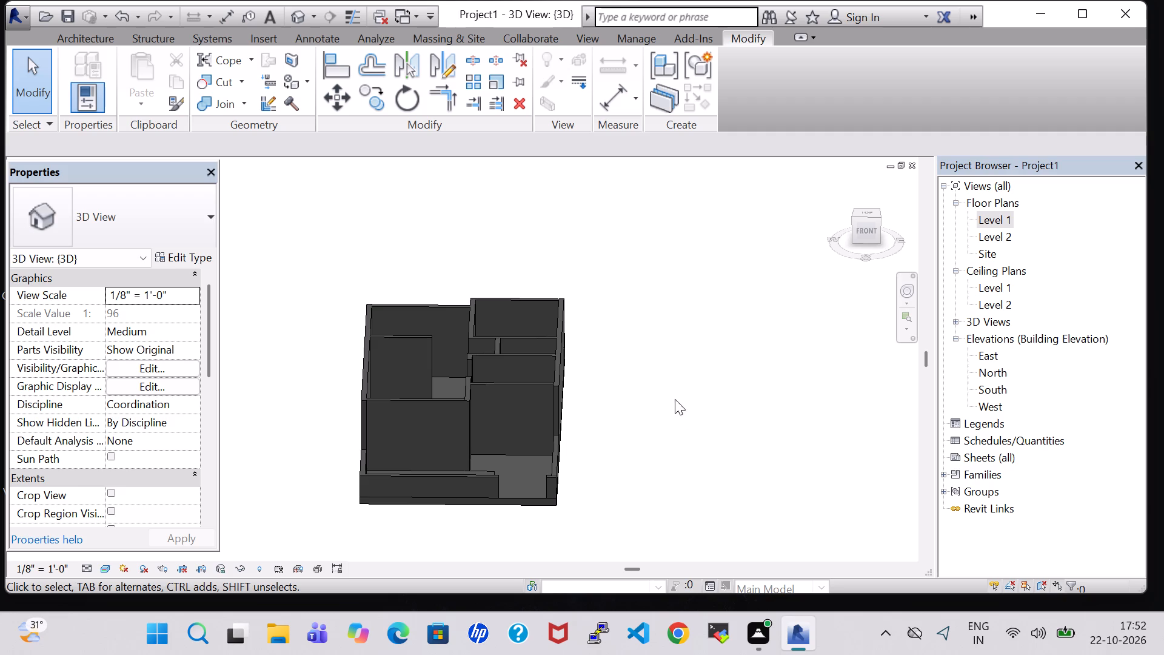
middle_click_drag(619, 398, 547, 427, "shift")
middle_click_drag(505, 440, 467, 451, "shift")
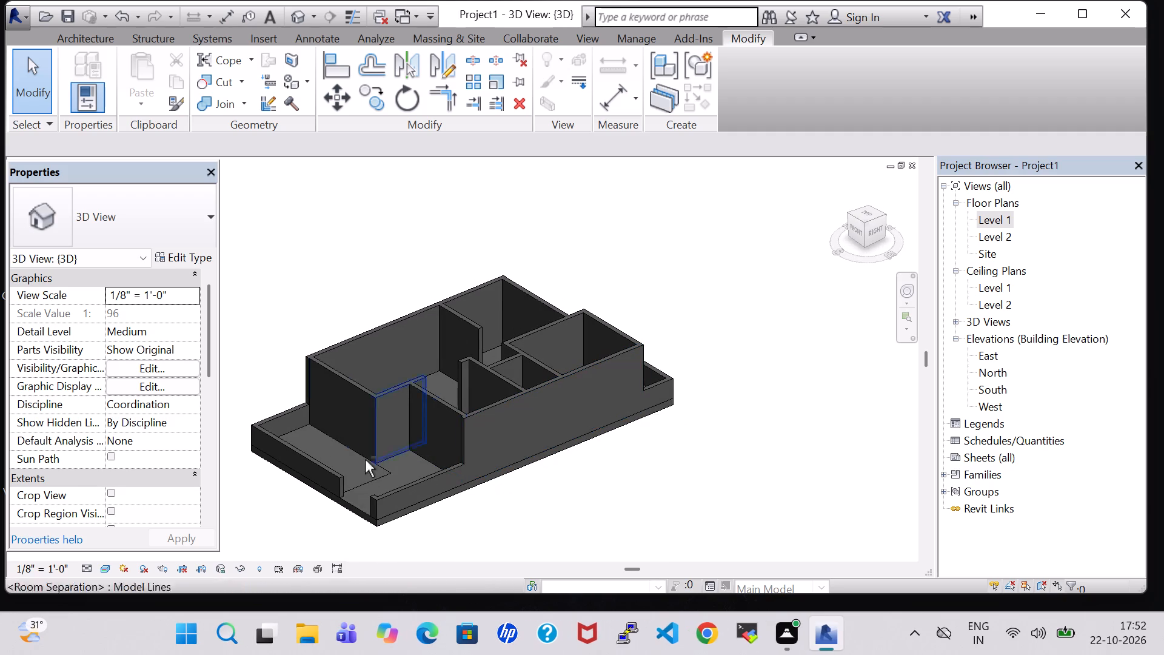
middle_click_drag(660, 510, 508, 527, "shift")
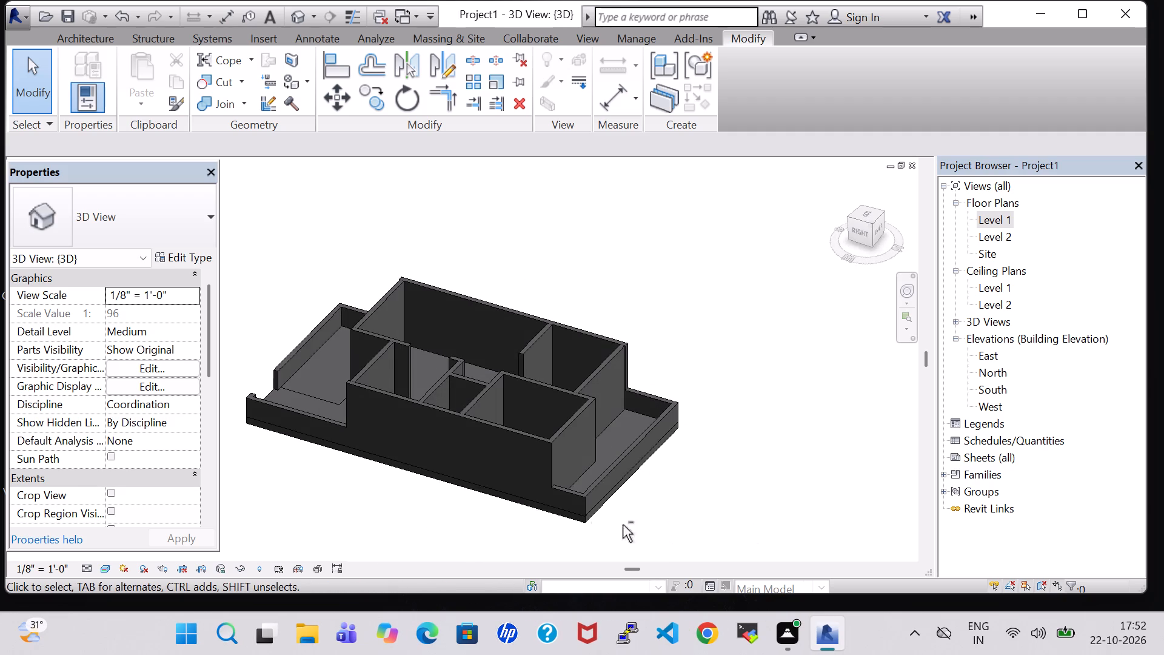
middle_click_drag(551, 525, 510, 525, "shift")
middle_click_drag(704, 495, 489, 508, "shift")
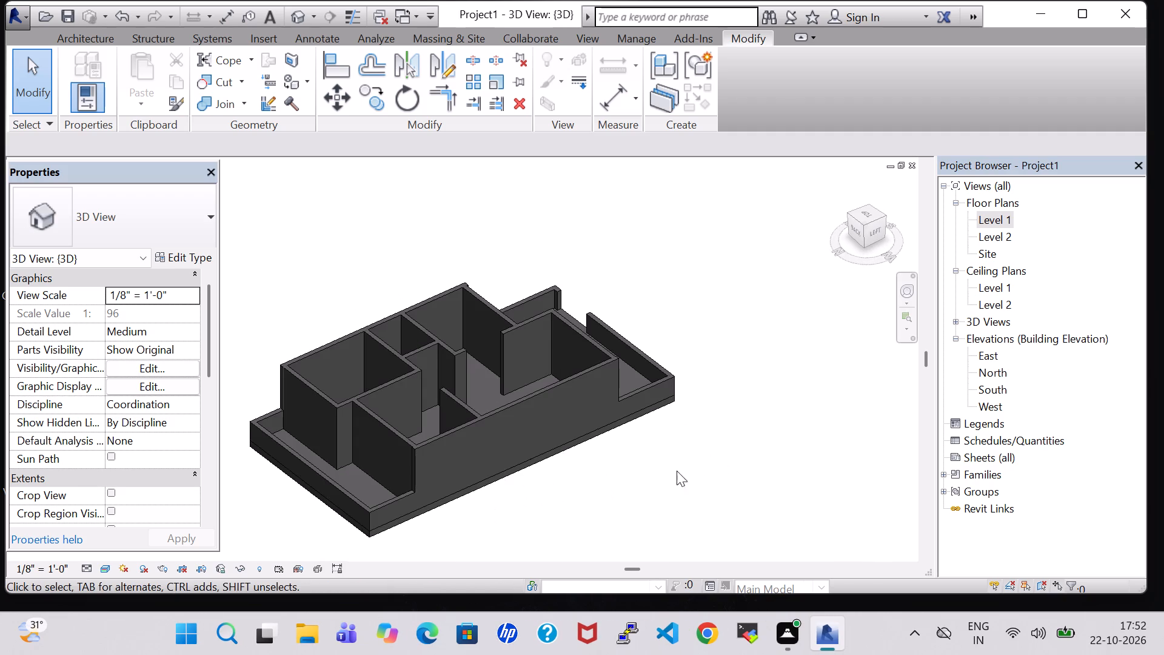
middle_click_drag(660, 472, 483, 486, "shift")
middle_click_drag(848, 487, 684, 496, "shift")
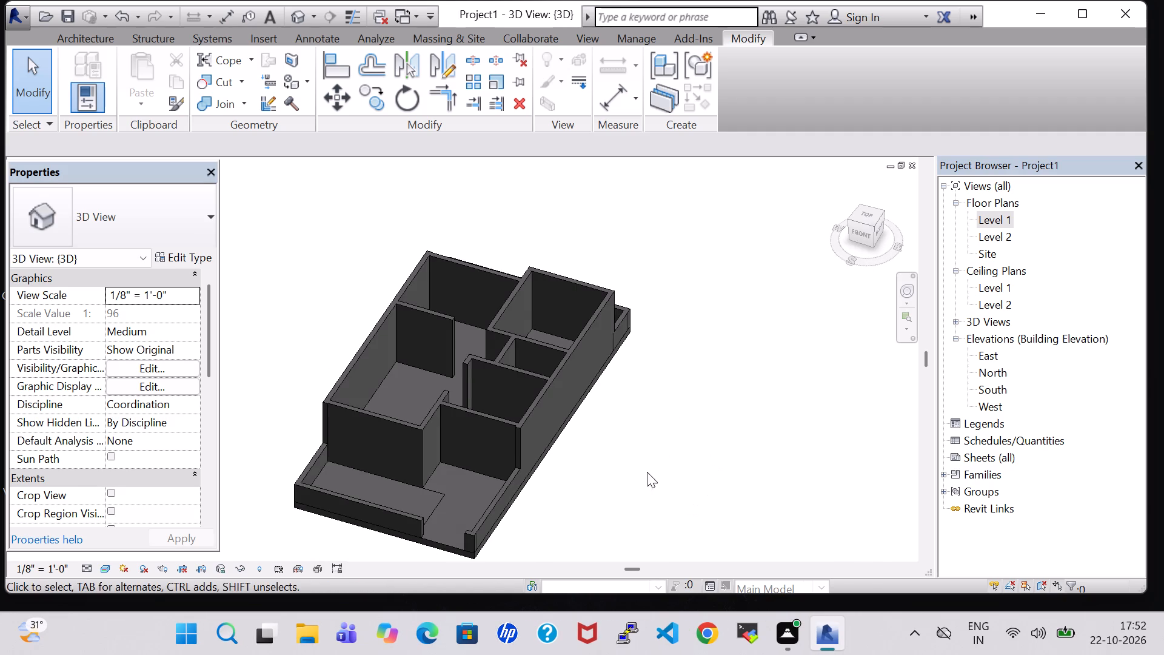
middle_click(644, 472)
middle_click_drag(644, 472, 686, 423, "shift")
middle_click_drag(642, 477, 672, 378, "shift")
Create a Handrail - Rectangular railing on Level 1, about 26' long, along the outer edge of the north low wall.
double_click(1009, 216)
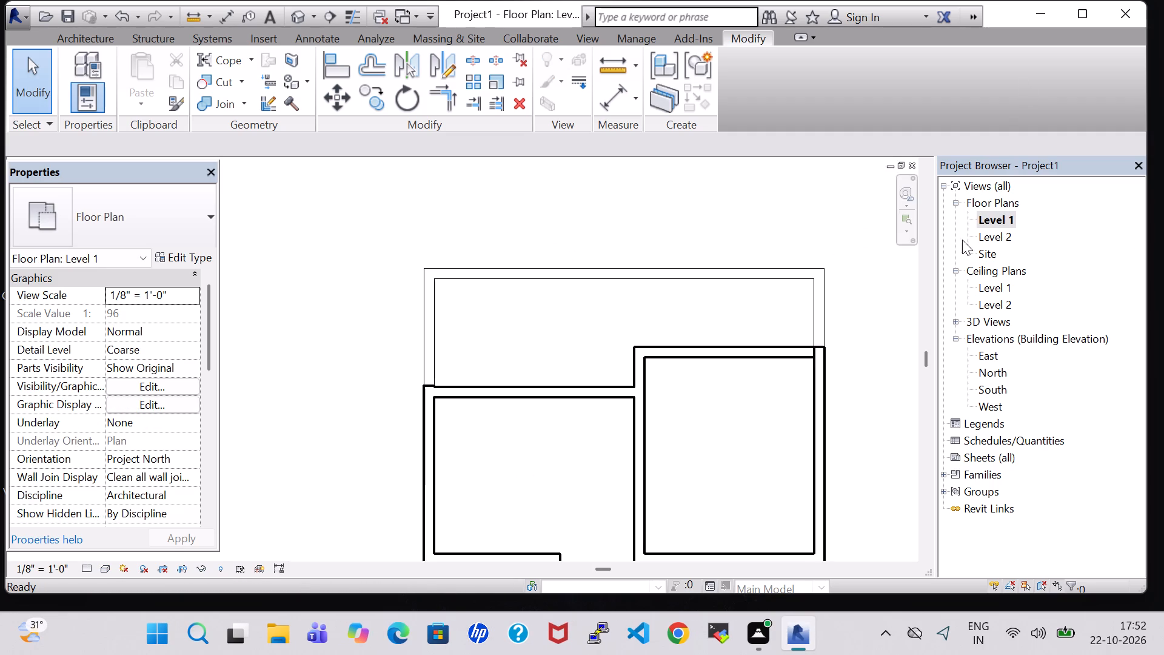
scroll(764, 295, "down", 7)
middle_click_drag(832, 334, 726, 278)
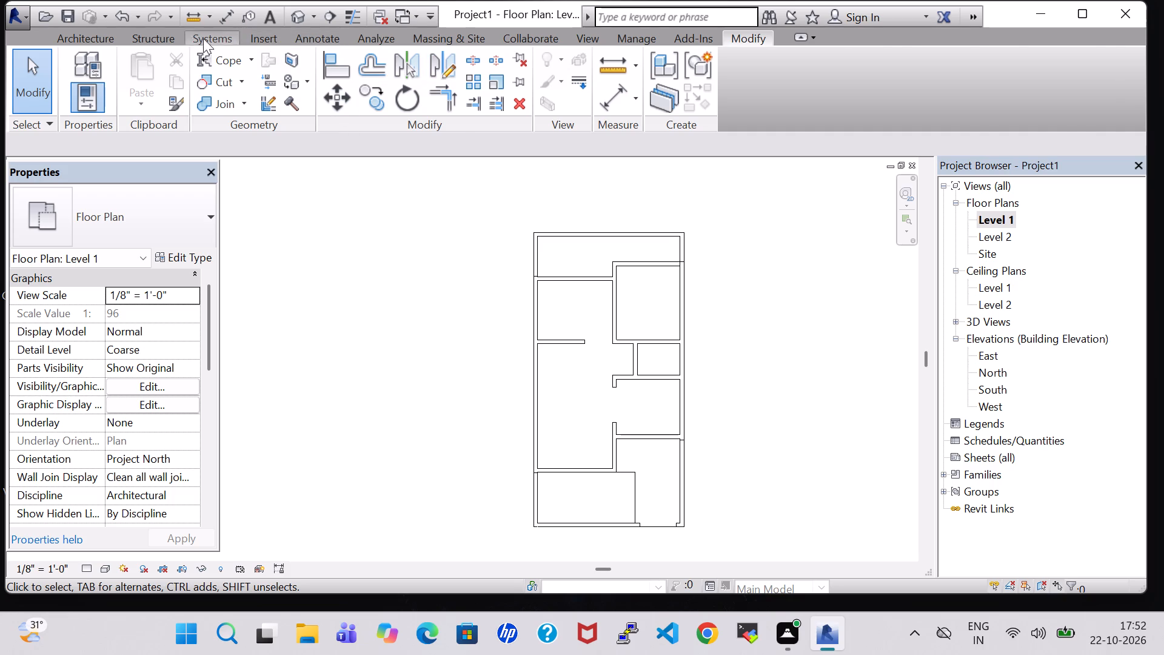
left_click(92, 41)
left_click(420, 61)
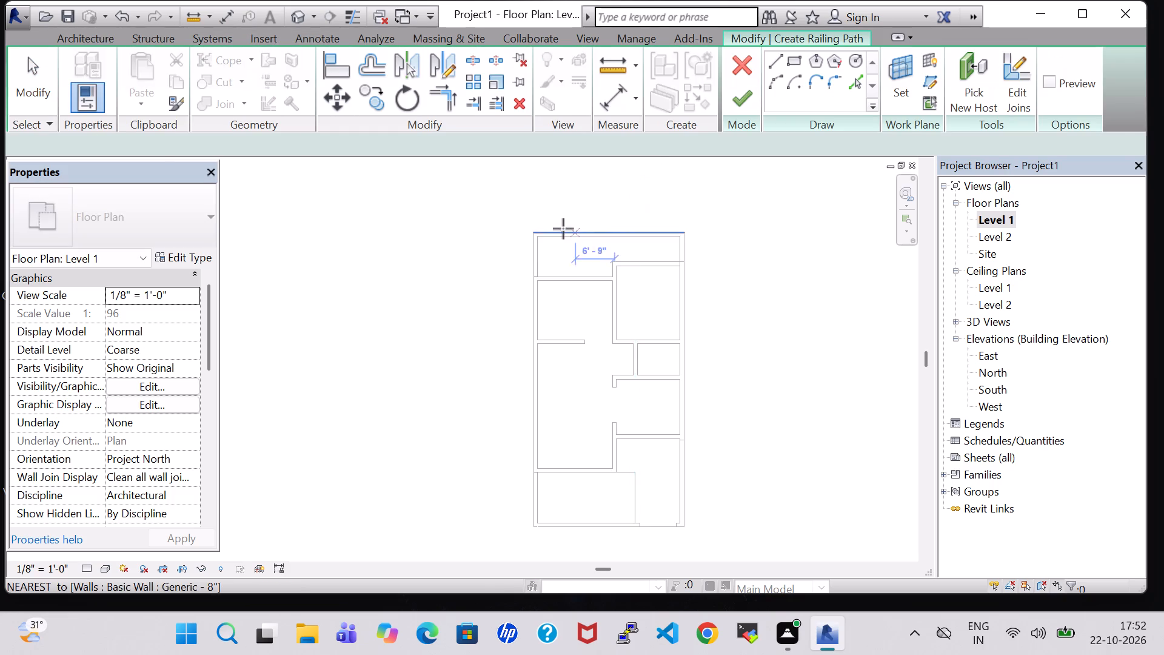
scroll(563, 229, "up", 10)
scroll(424, 237, "up", 1)
left_click(444, 246)
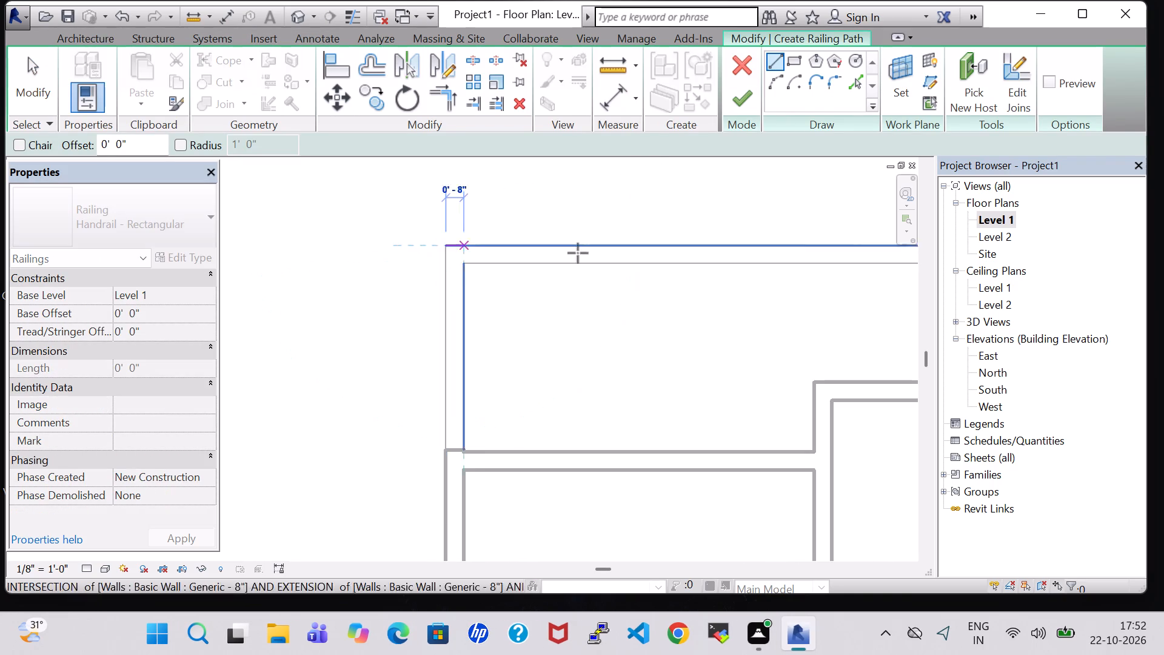
middle_click_drag(661, 253, 349, 244)
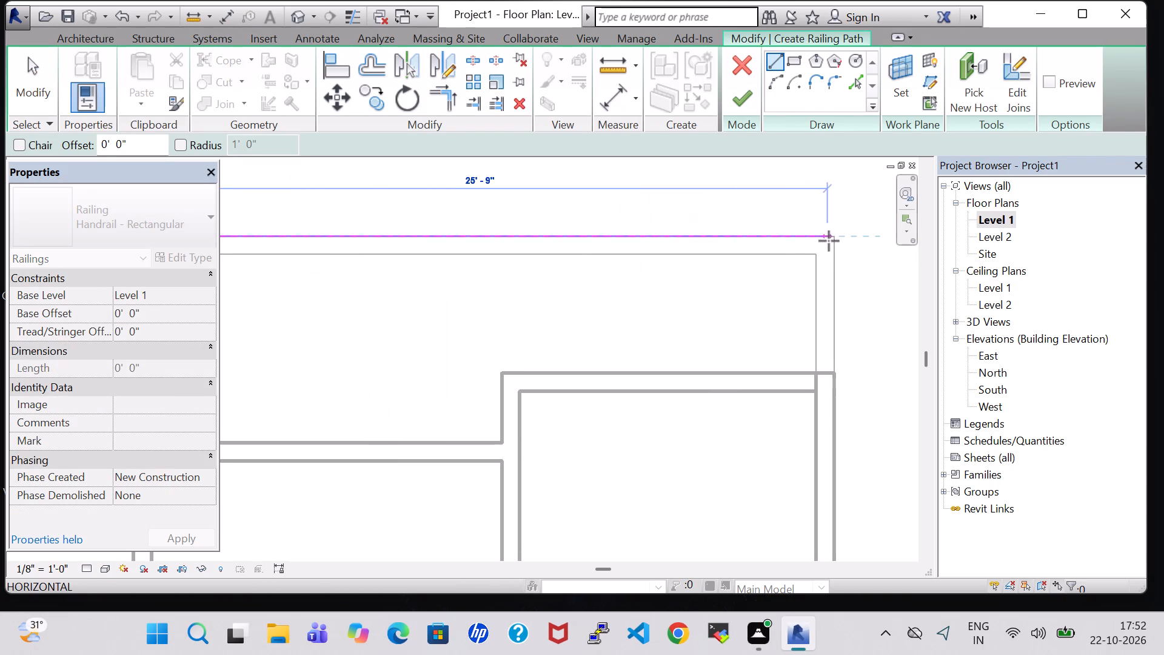
left_click(833, 238)
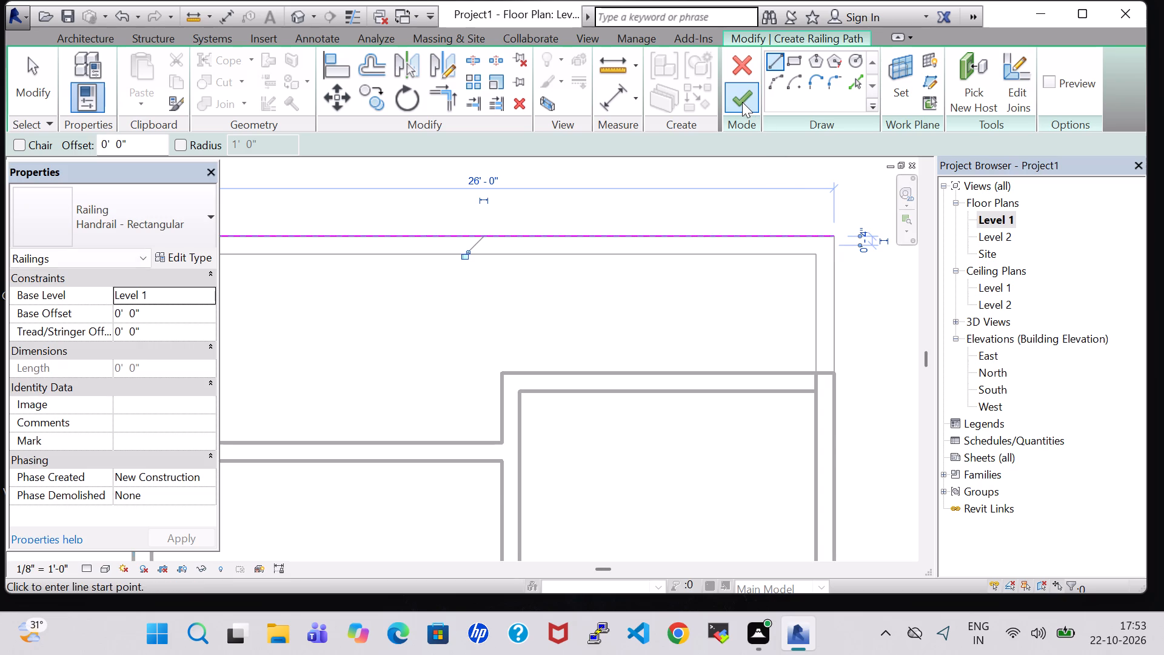
left_click(742, 102)
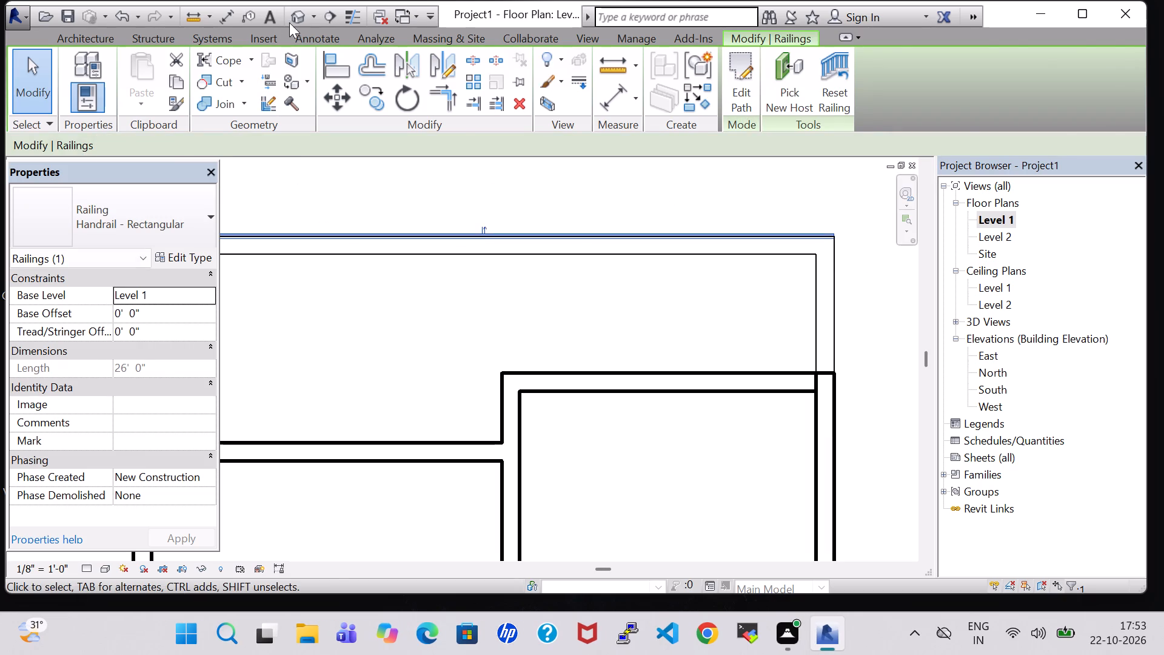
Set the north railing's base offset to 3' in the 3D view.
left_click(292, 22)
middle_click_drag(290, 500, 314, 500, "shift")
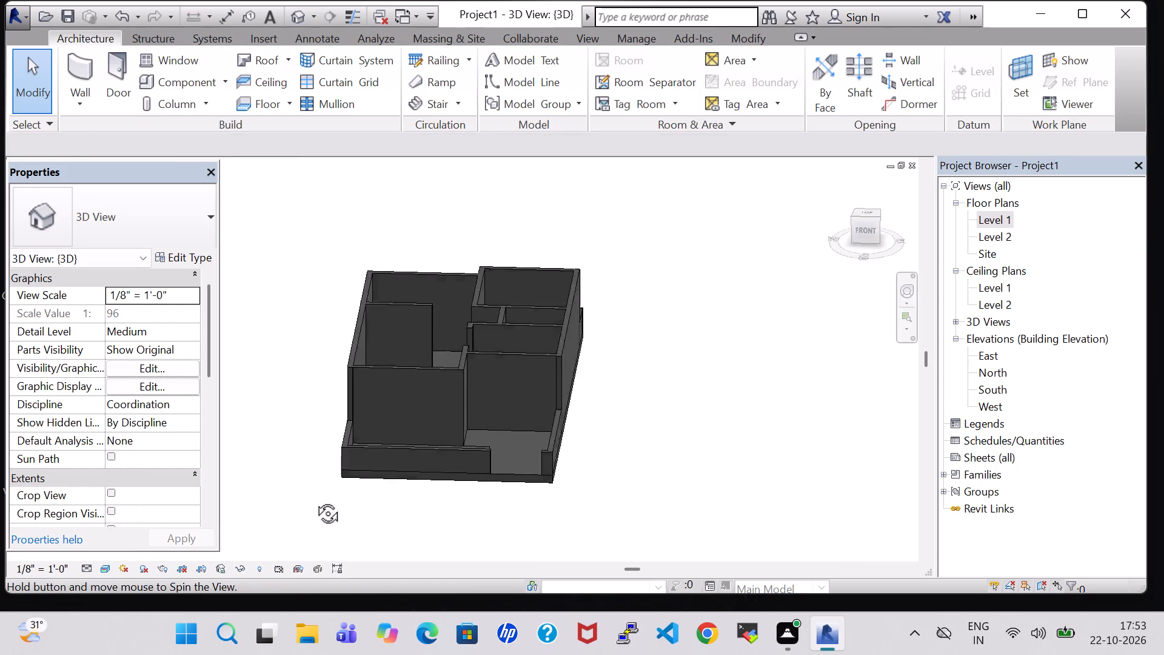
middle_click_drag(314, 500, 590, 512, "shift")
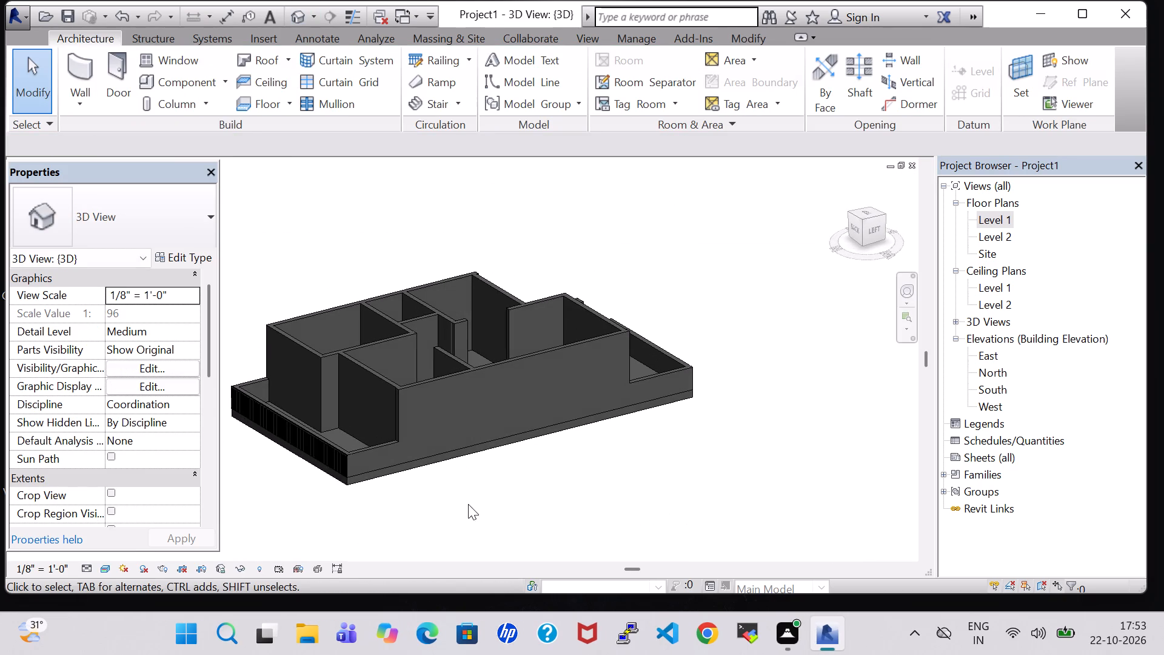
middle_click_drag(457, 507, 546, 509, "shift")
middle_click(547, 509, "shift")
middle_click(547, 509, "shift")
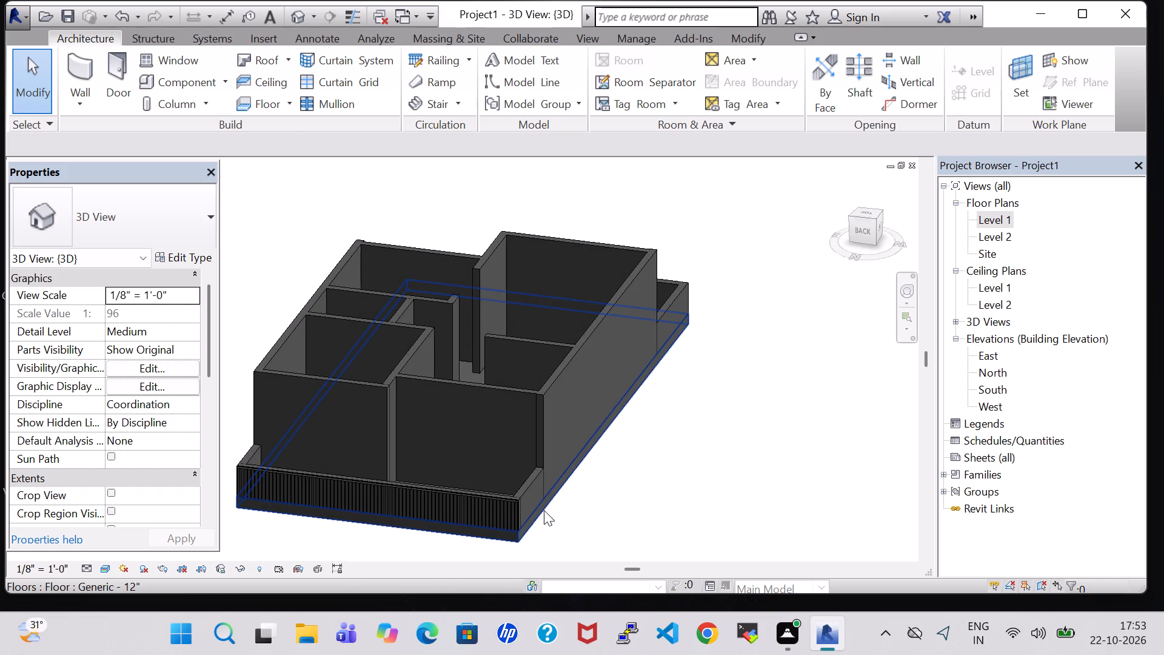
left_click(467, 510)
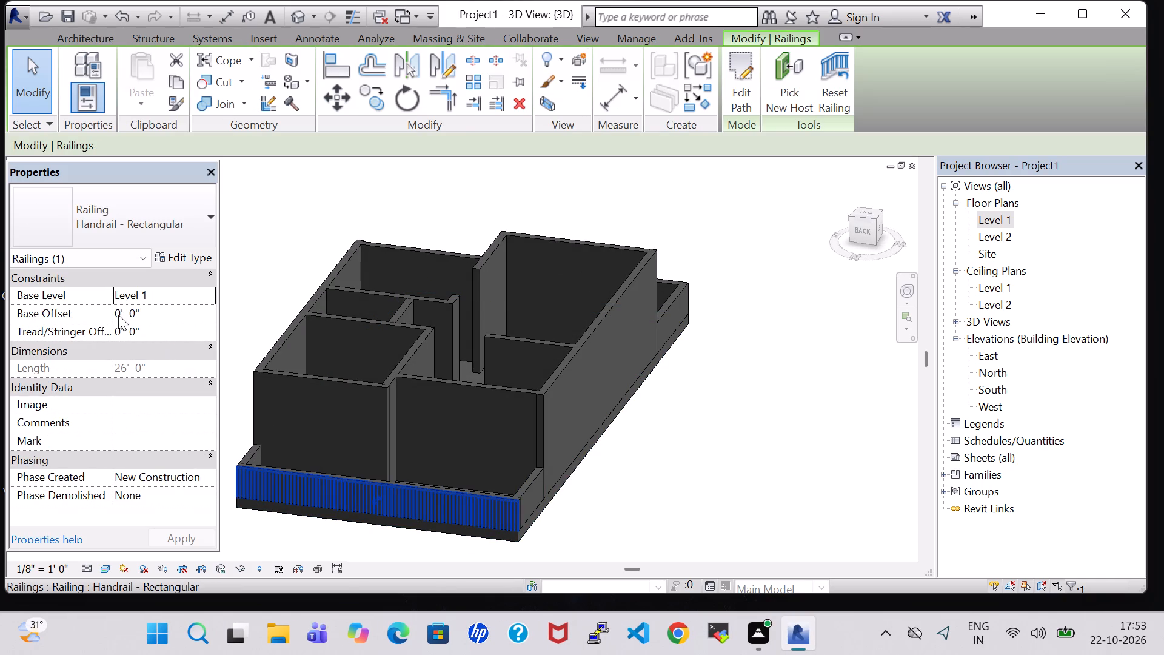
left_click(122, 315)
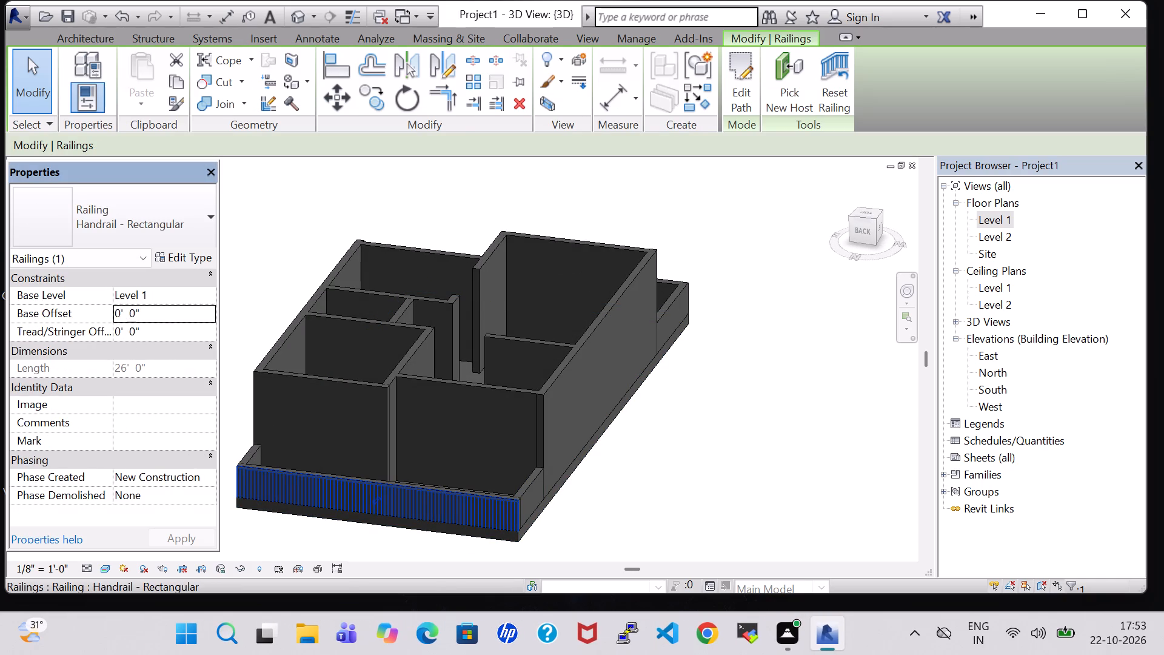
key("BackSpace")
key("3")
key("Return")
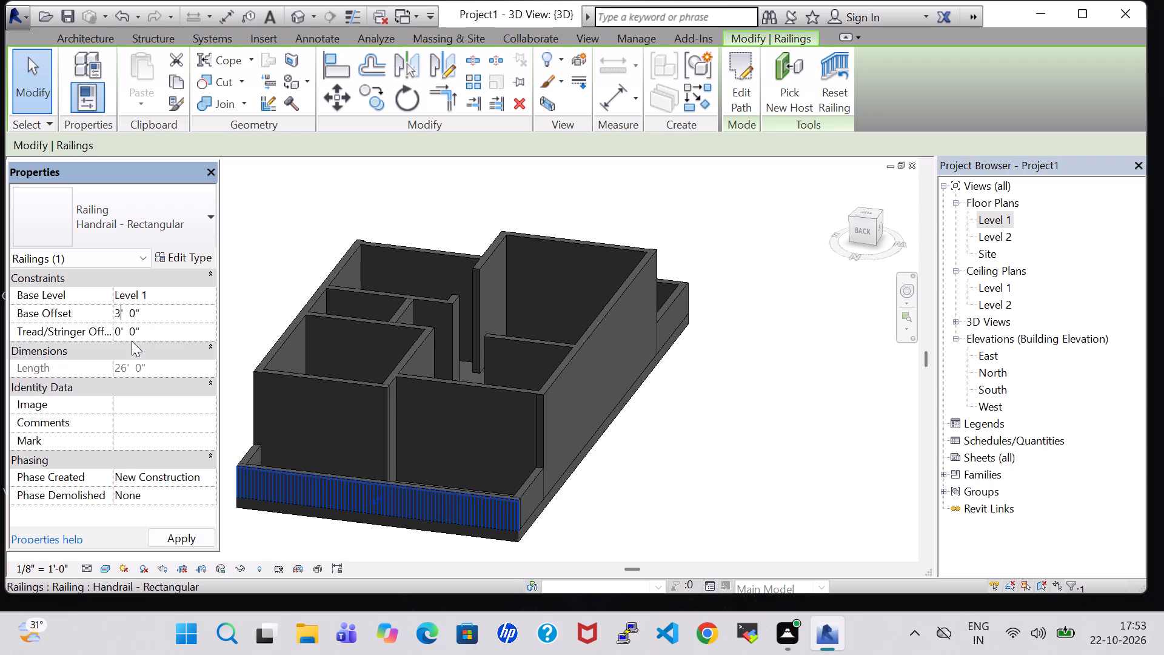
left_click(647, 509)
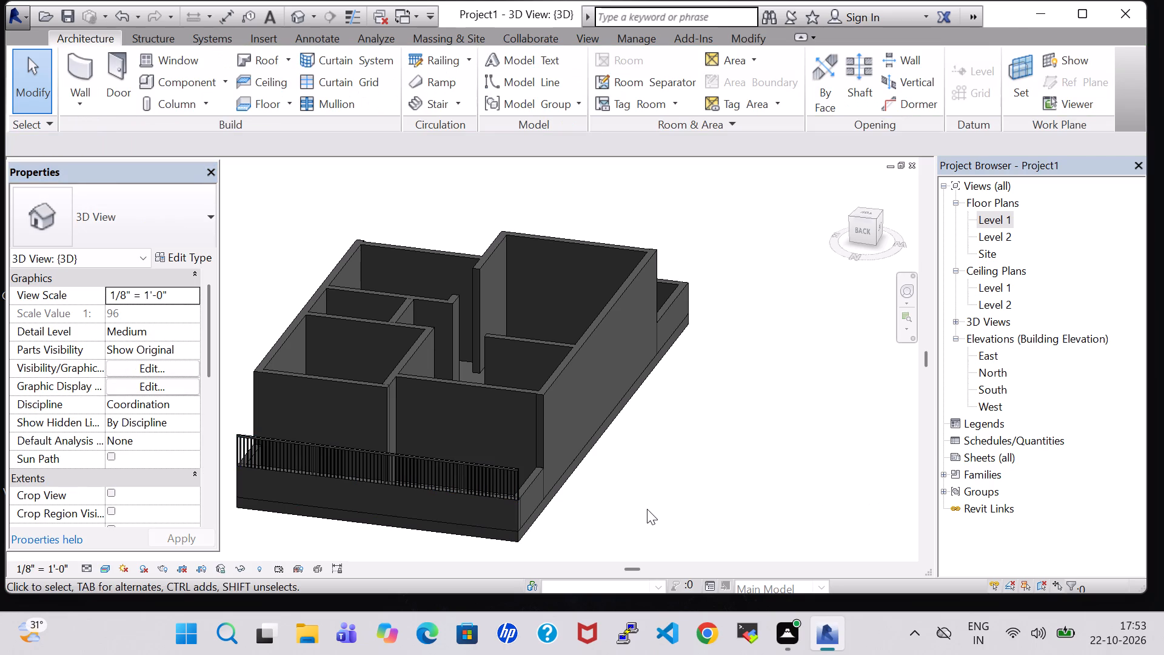
Set the north railing's base offset to 4'.
left_click(479, 486)
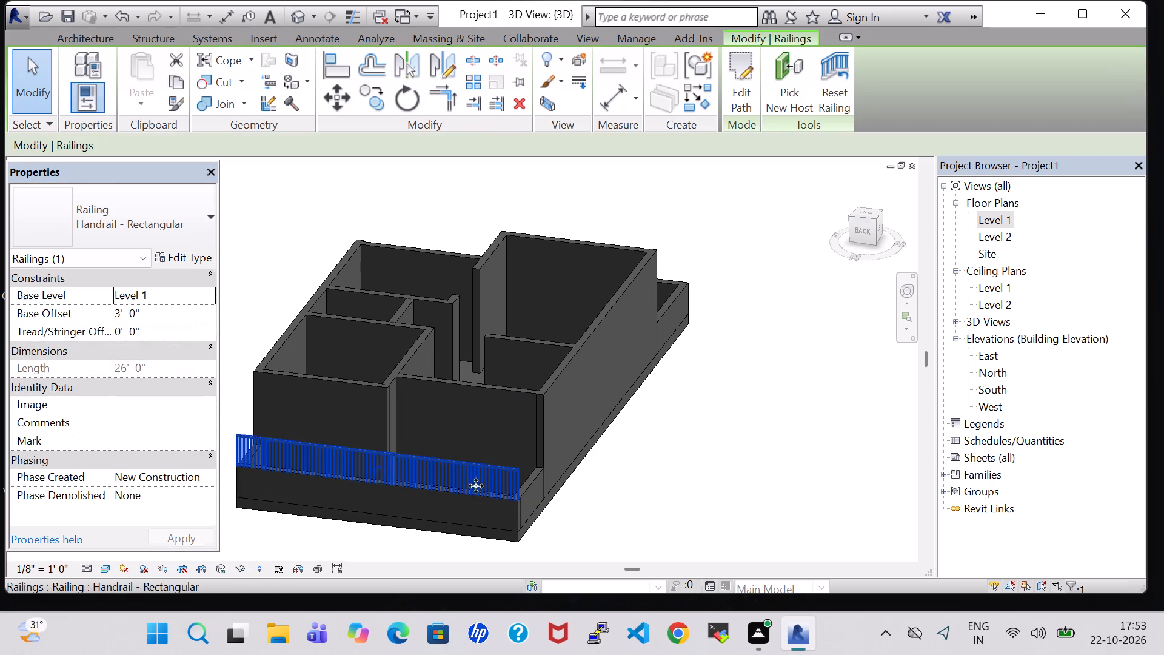
left_click(121, 314)
key("BackSpace")
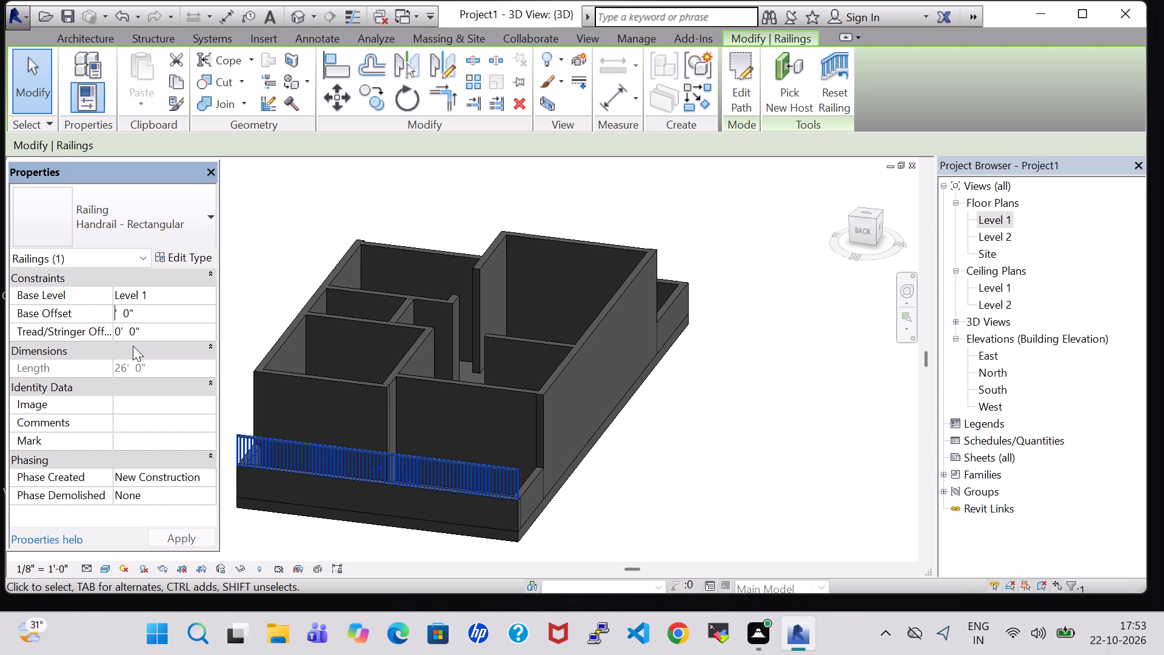
key("4")
key("Return")
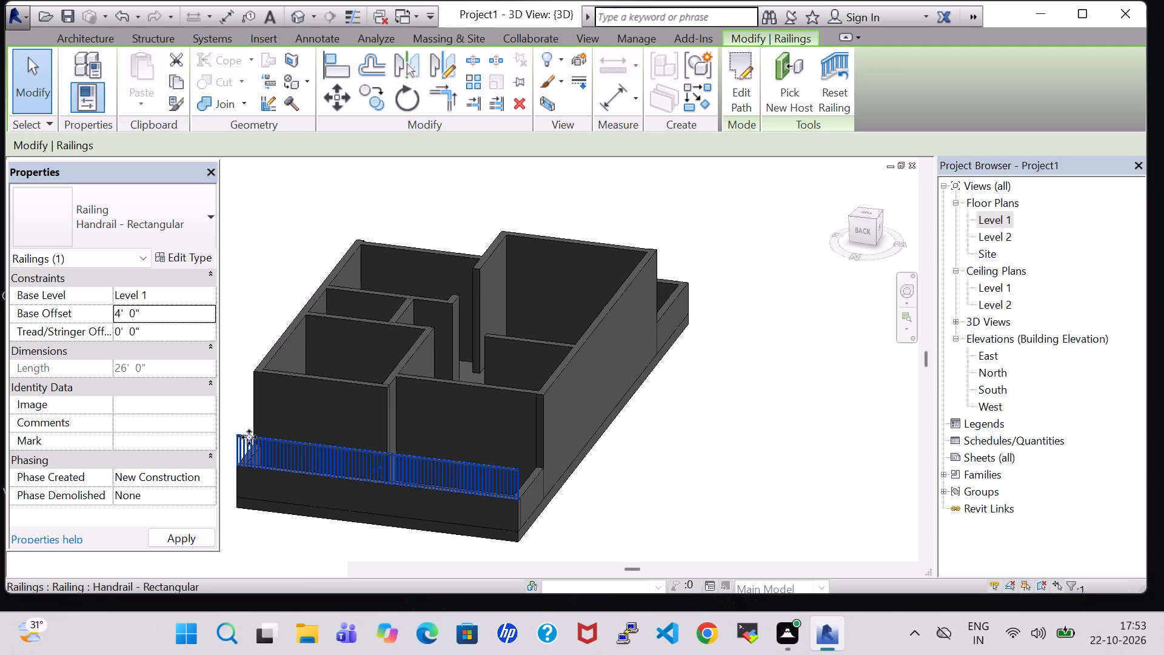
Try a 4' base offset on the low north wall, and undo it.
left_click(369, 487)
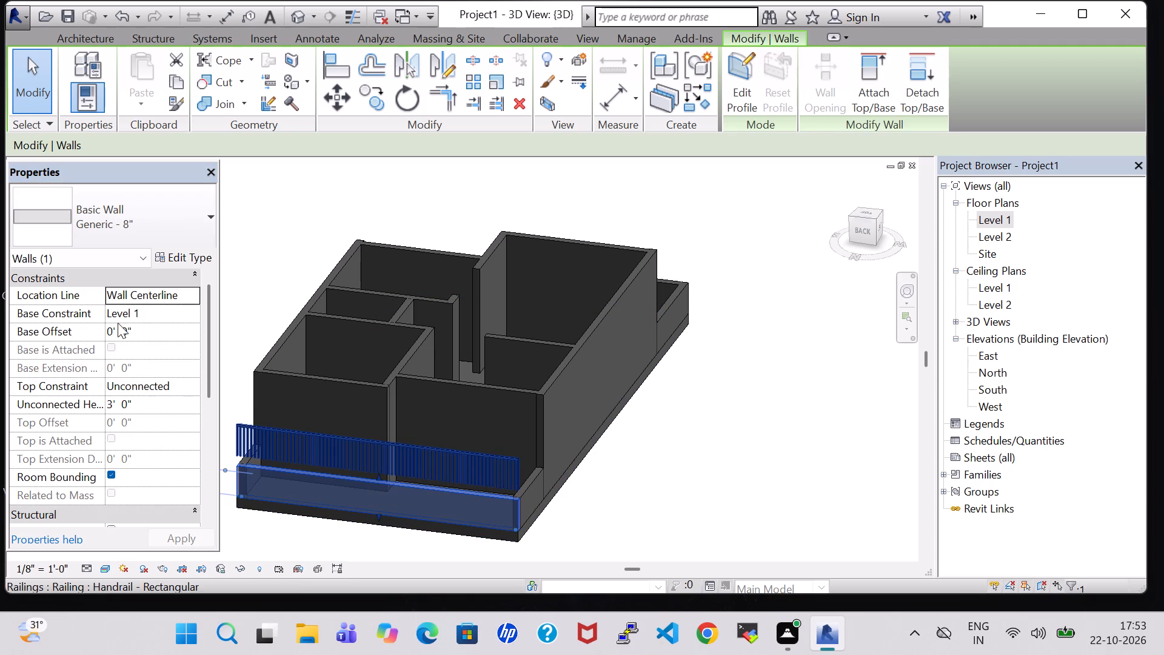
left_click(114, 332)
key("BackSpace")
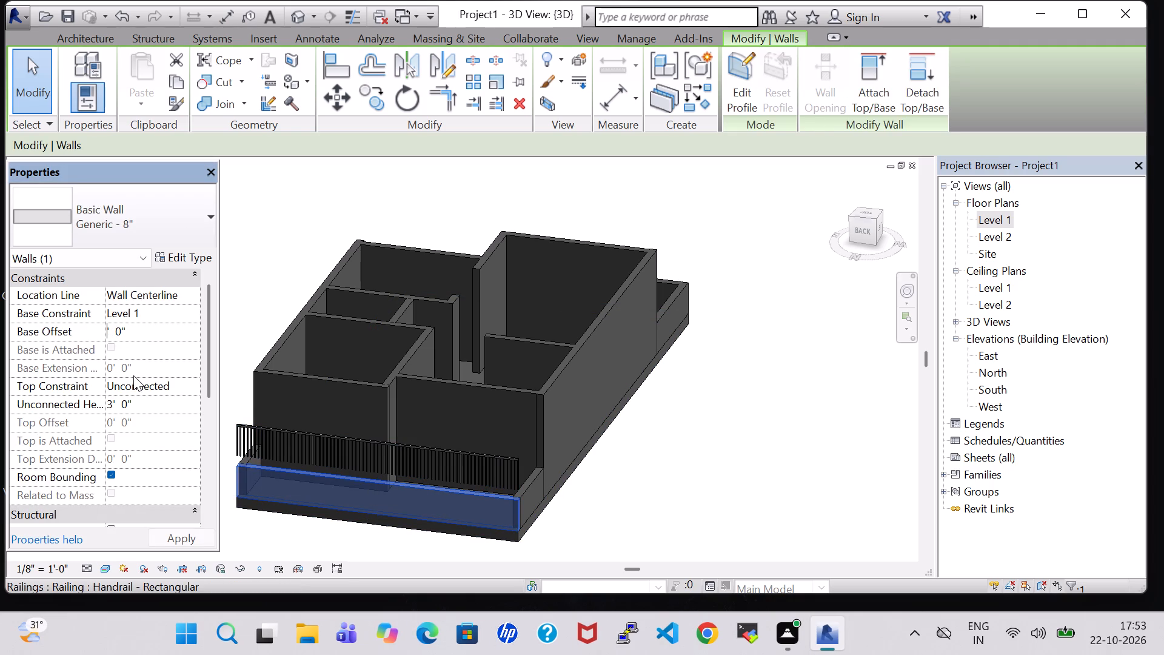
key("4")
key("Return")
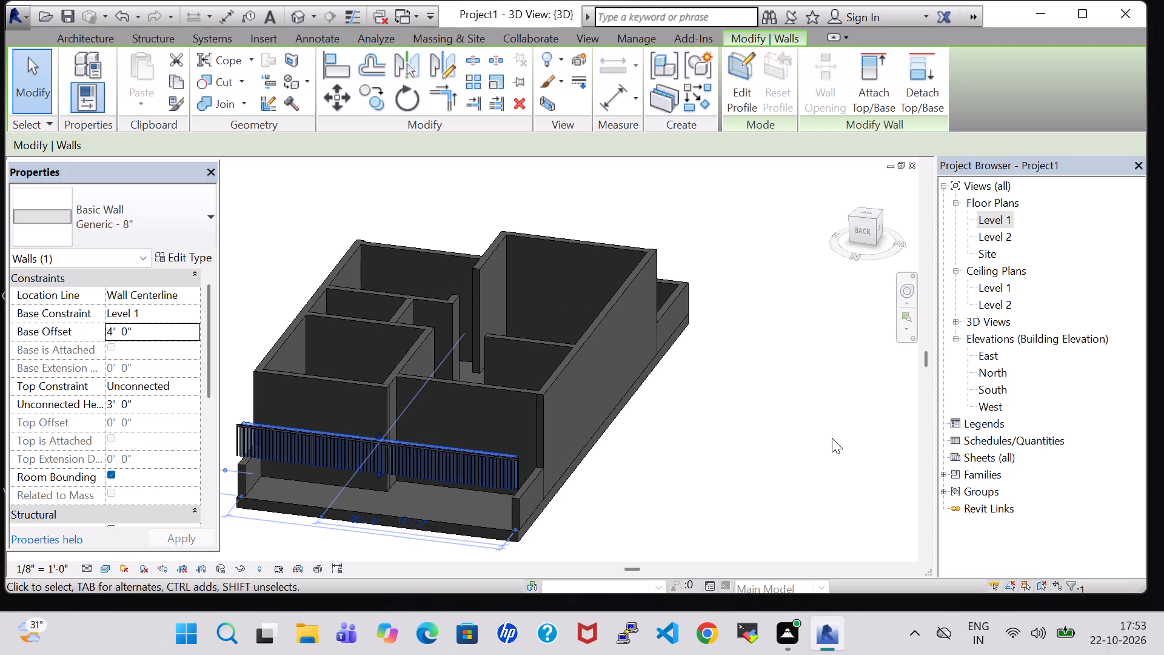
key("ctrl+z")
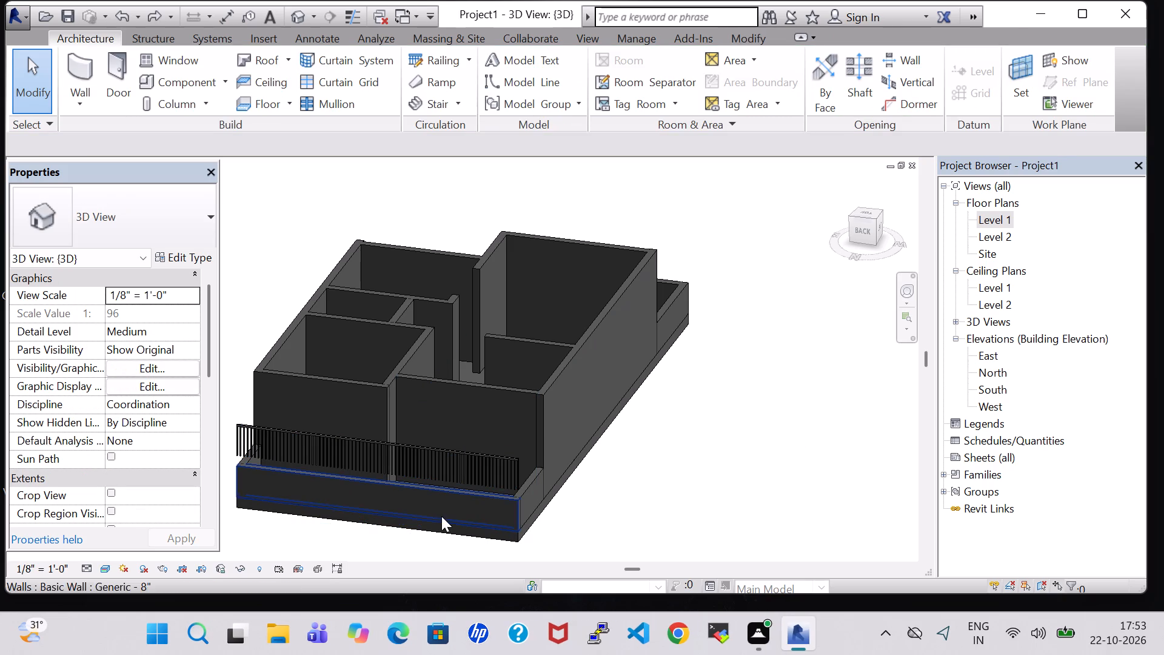
Set the unconnected height of the low north wall to 4'.
left_click(455, 499)
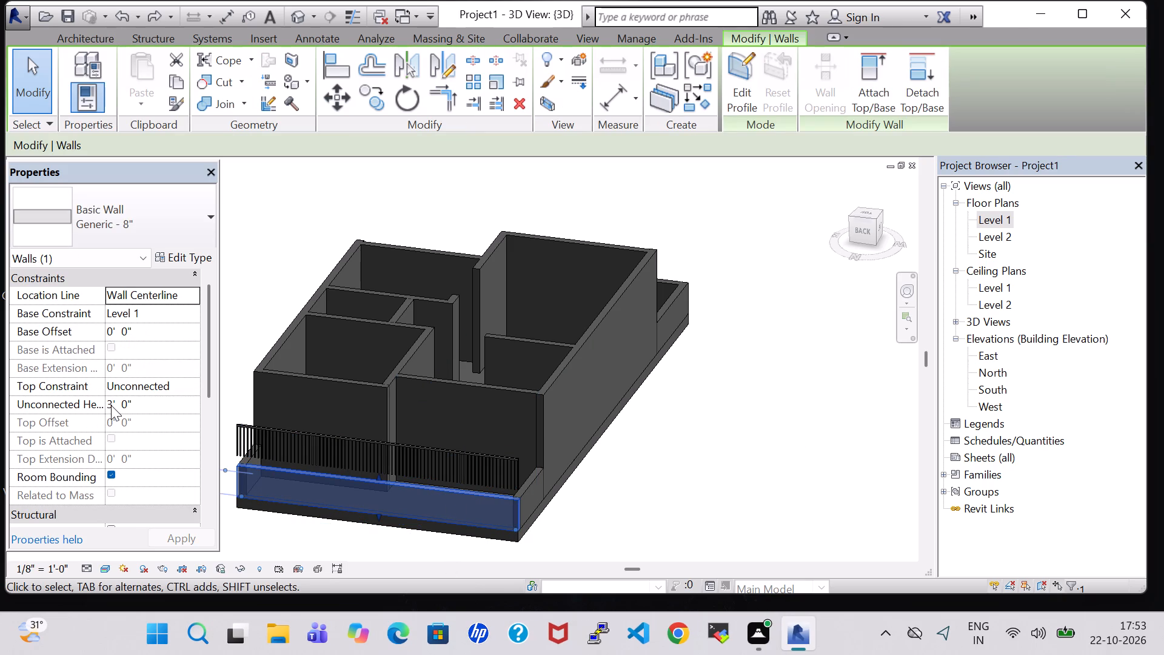
left_click(111, 405)
key("Right")
key("BackSpace")
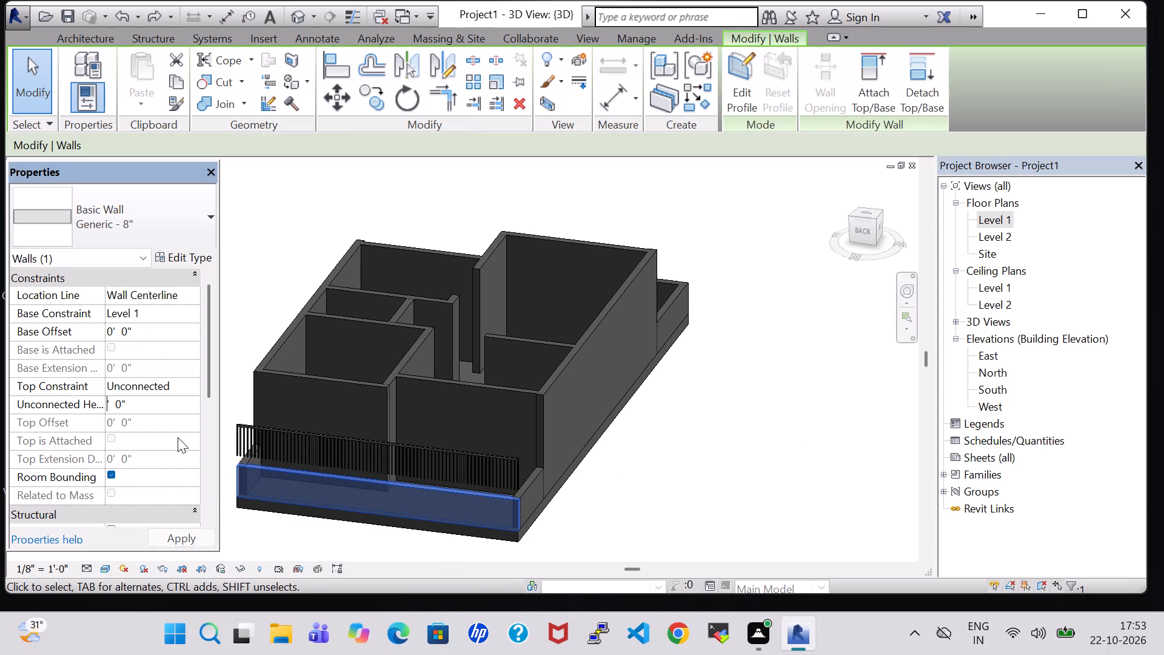
key("4")
key("Return")
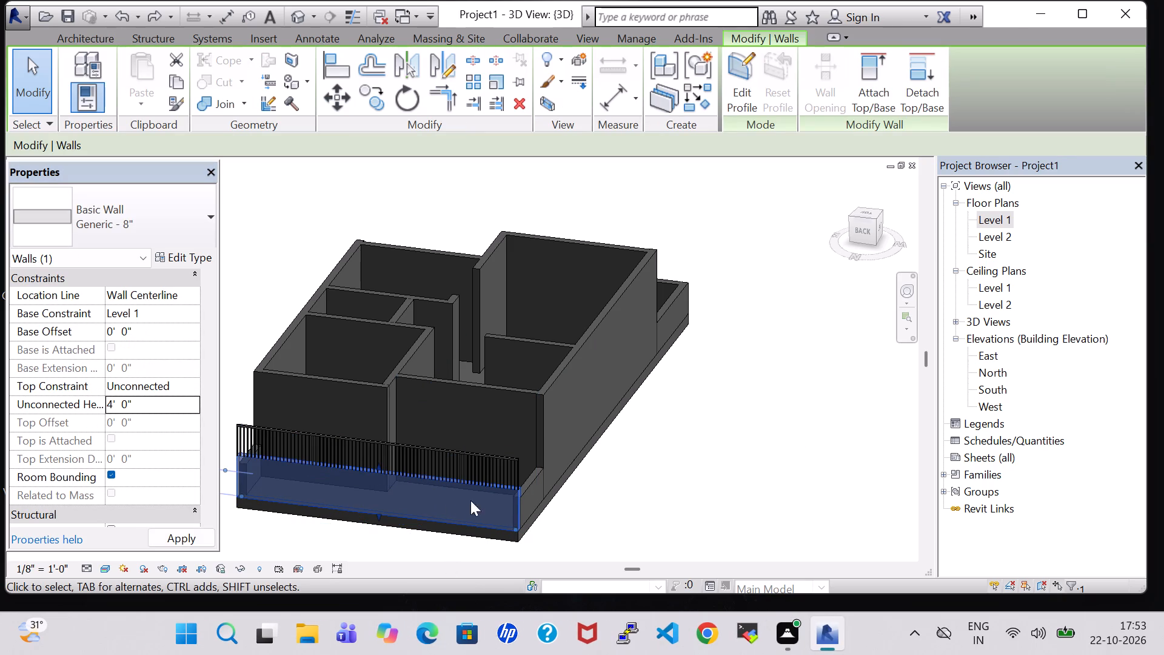
Set the unconnected height of the west wall's low north-end segment to 4'.
left_click(529, 491)
left_click(113, 403)
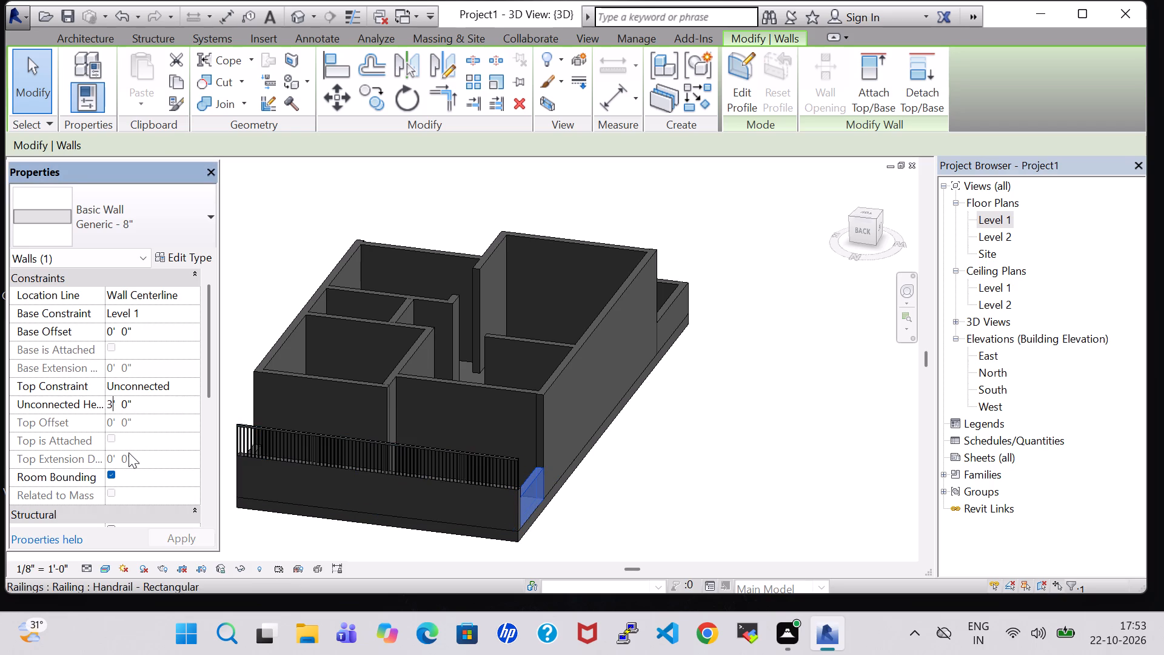
key("BackSpace")
key("4")
key("Return")
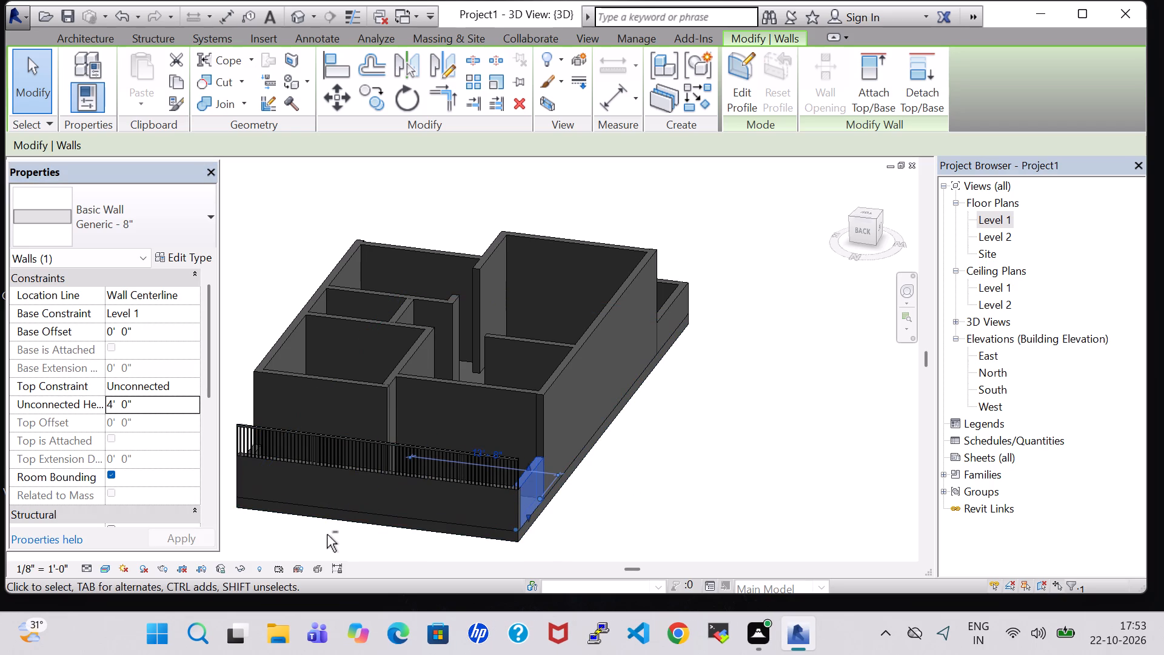
Set the unconnected height of the east wall's low north-end segment to 4'.
middle_click_drag(318, 545, 457, 567, "shift")
middle_click(604, 395)
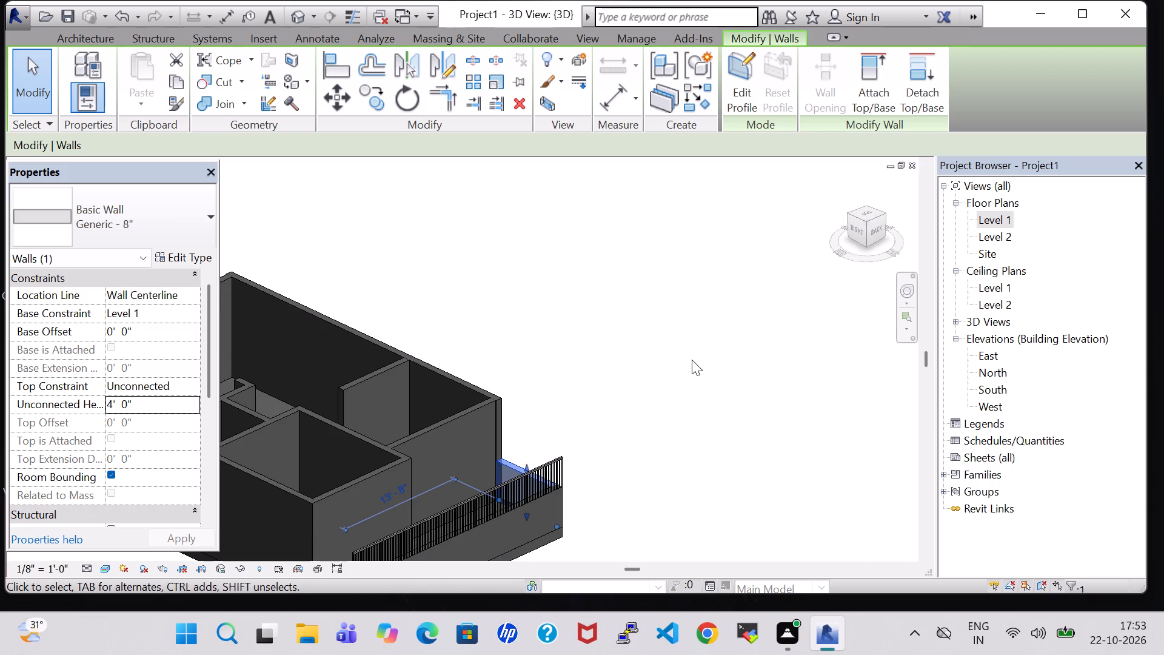
middle_click_drag(695, 296, 644, 317, "shift")
middle_click_drag(620, 405, 697, 301)
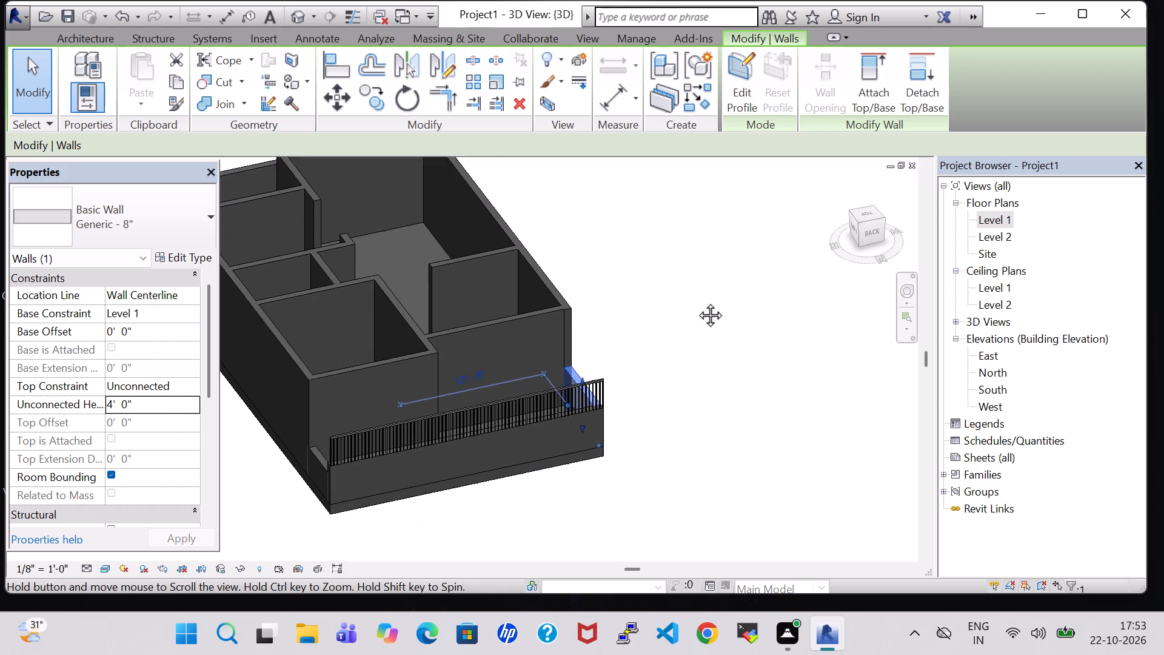
middle_click_drag(697, 301, 700, 301)
left_click(338, 449)
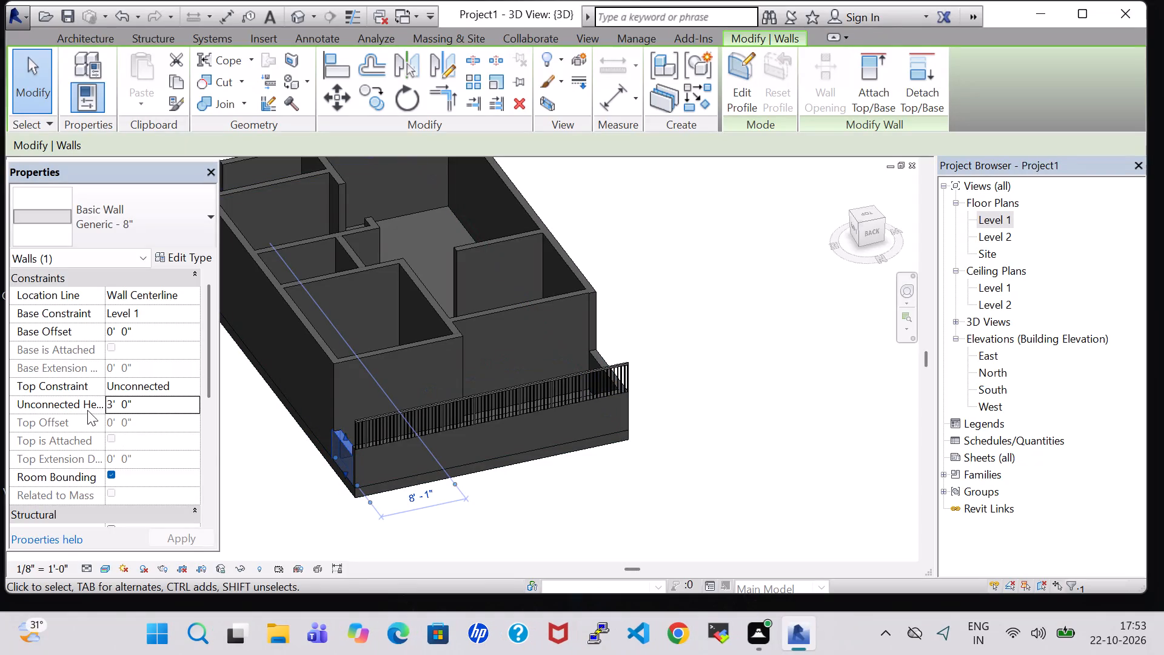
left_click(114, 407)
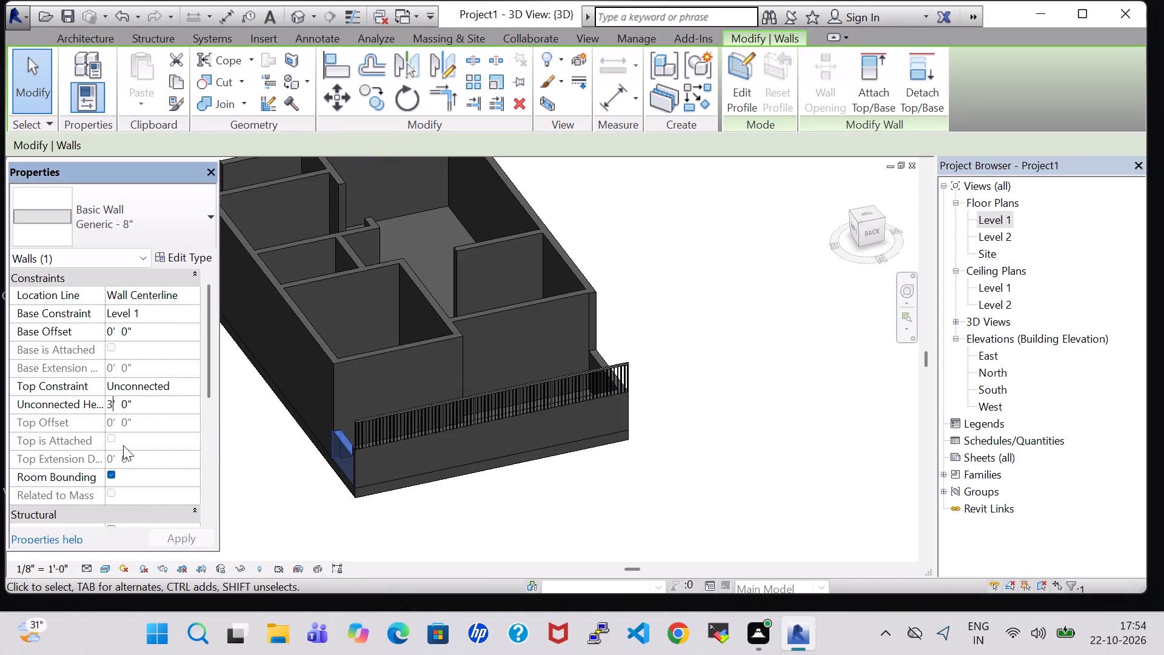
key("BackSpace")
key("4")
key("Return")
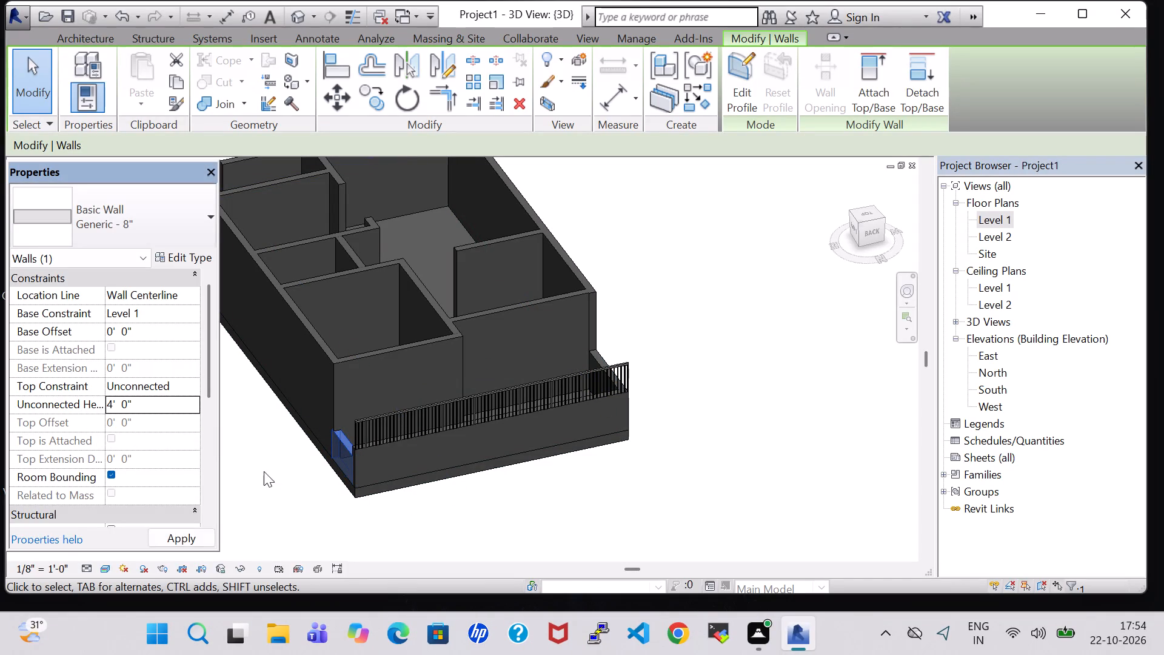
left_click(712, 431)
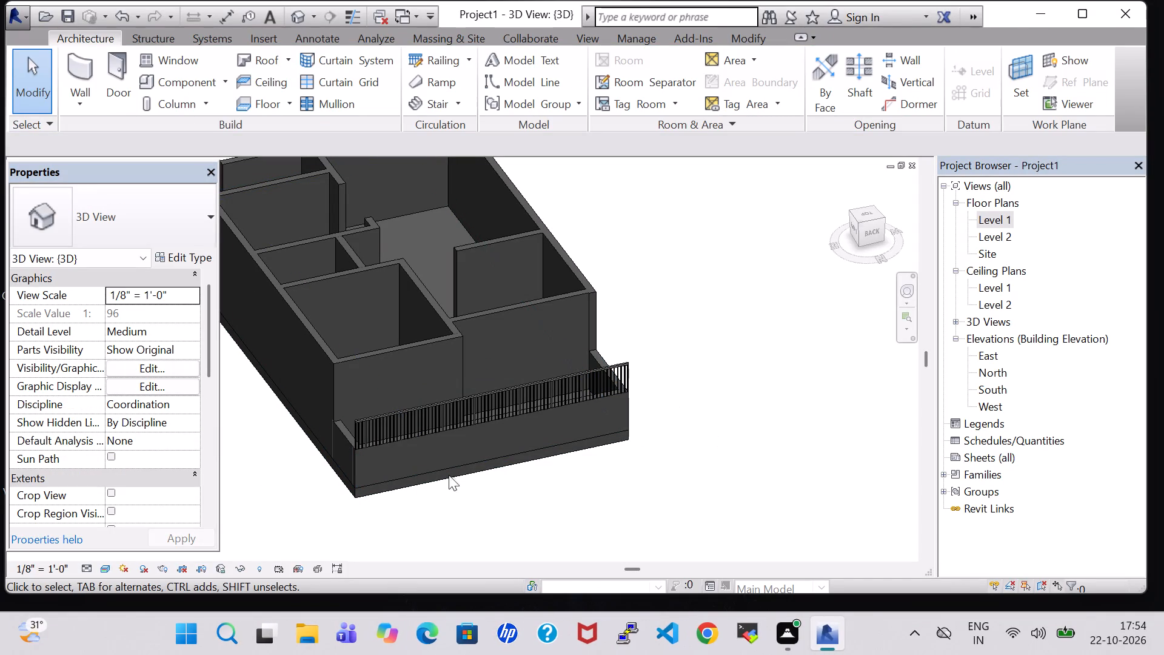
Sketch a railing about 7'-7" long along the west wall's low north-end segment, with a 4' base offset.
middle_click_drag(313, 514, 428, 529, "shift")
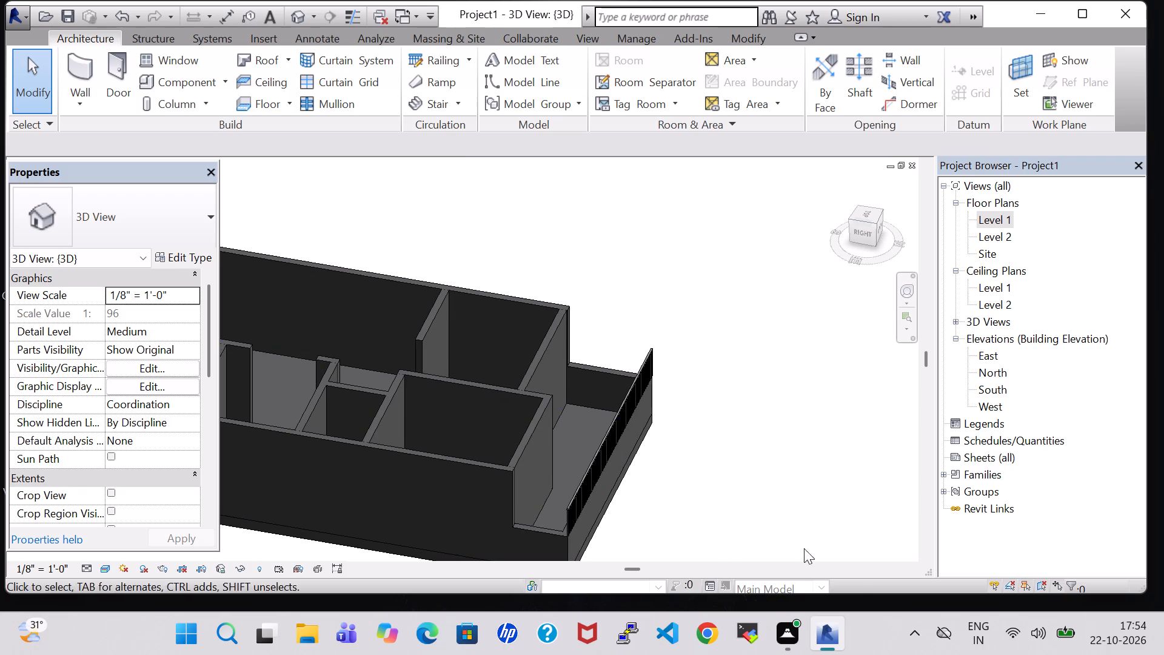
middle_click_drag(748, 503, 740, 430)
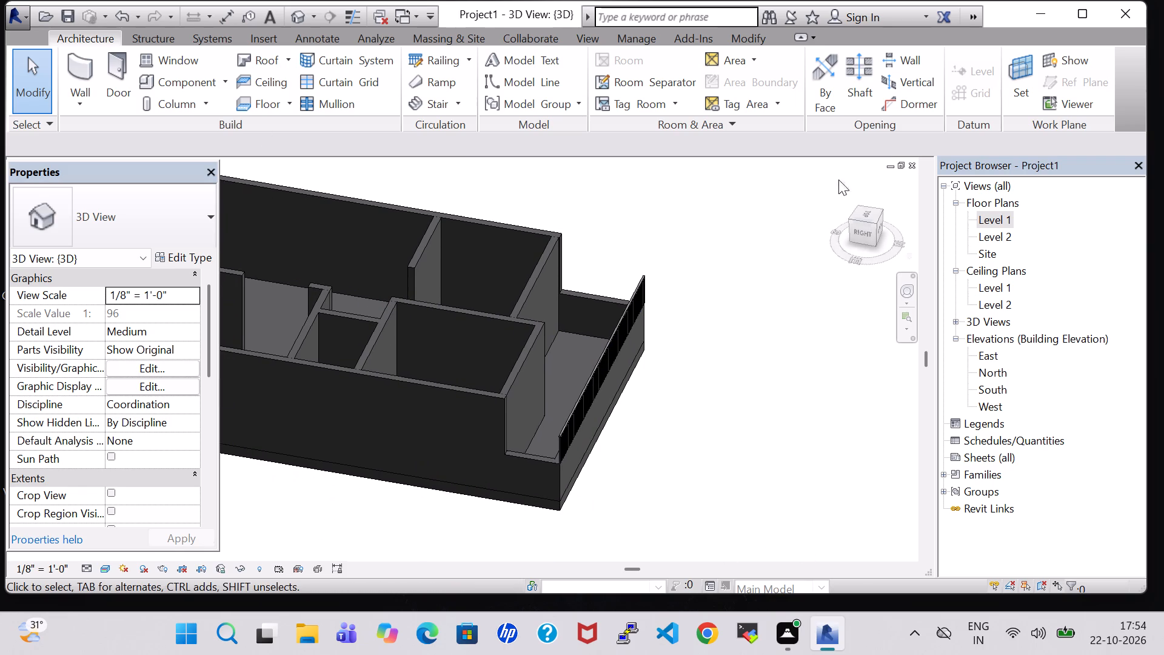
double_click(992, 220)
scroll(753, 369, "down", 6)
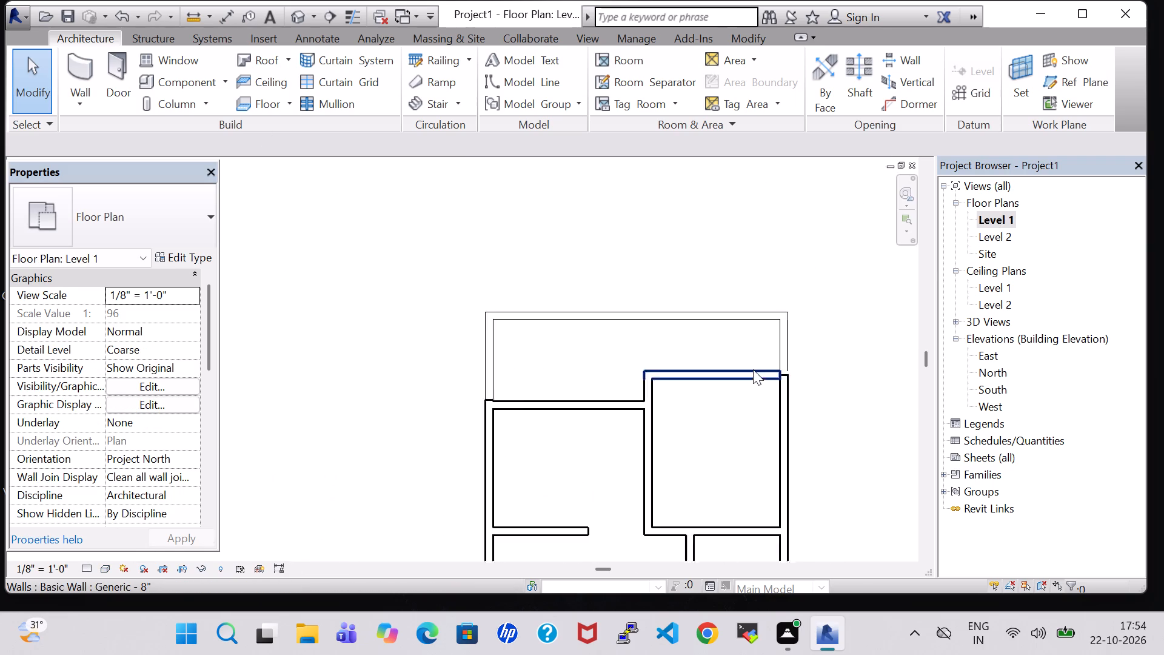
scroll(753, 369, "down", 1)
left_click(434, 62)
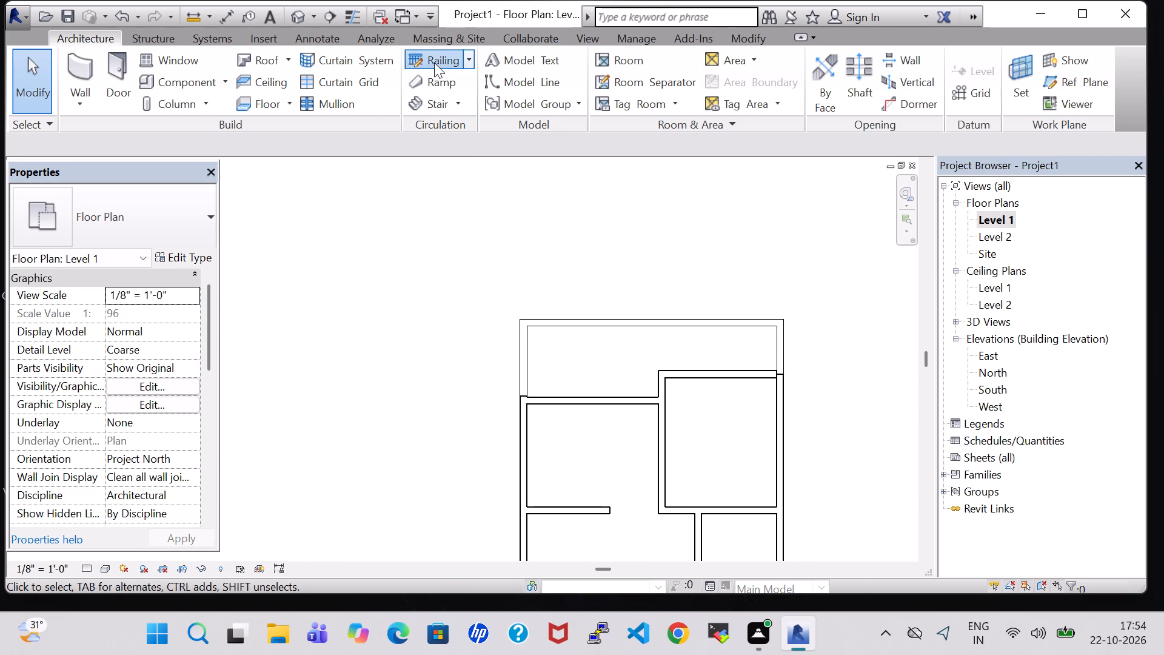
scroll(538, 484, "up", 4)
left_click(508, 332)
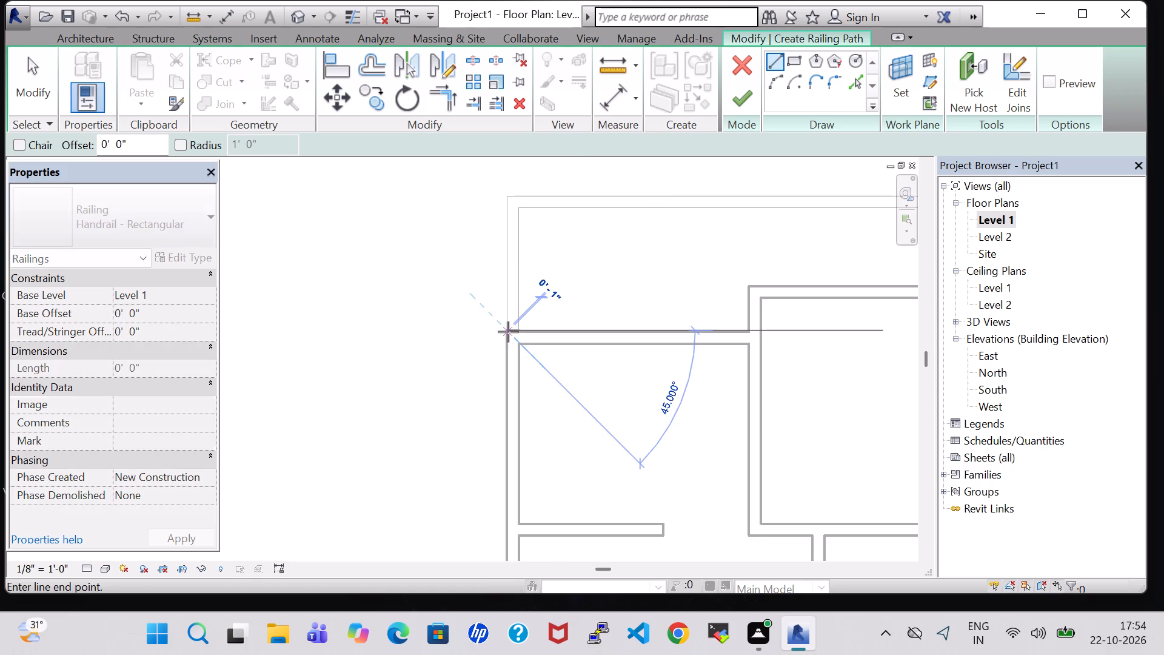
left_click(507, 194)
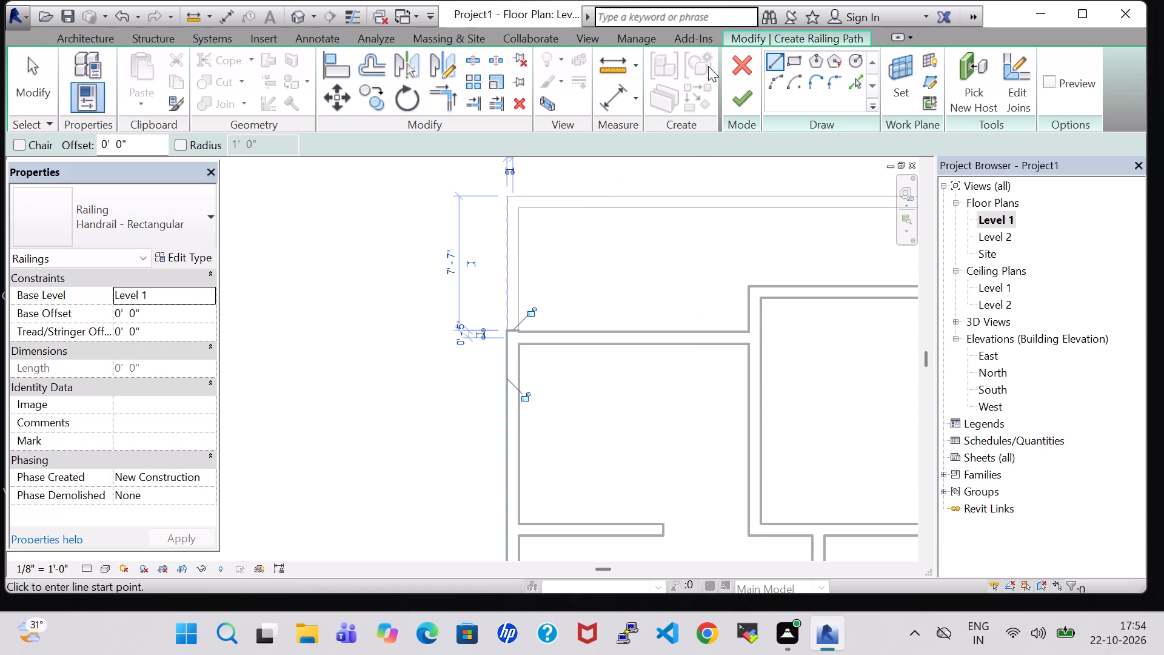
left_click(121, 313)
key("BackSpace")
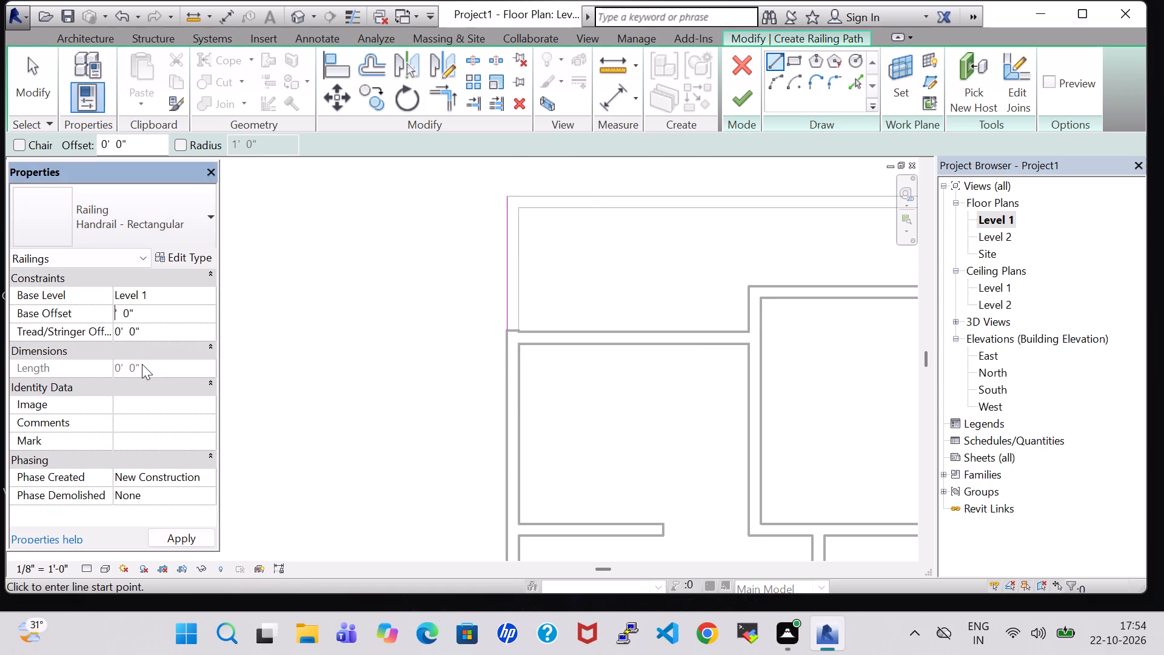
key("4")
key("Return")
left_click(746, 97)
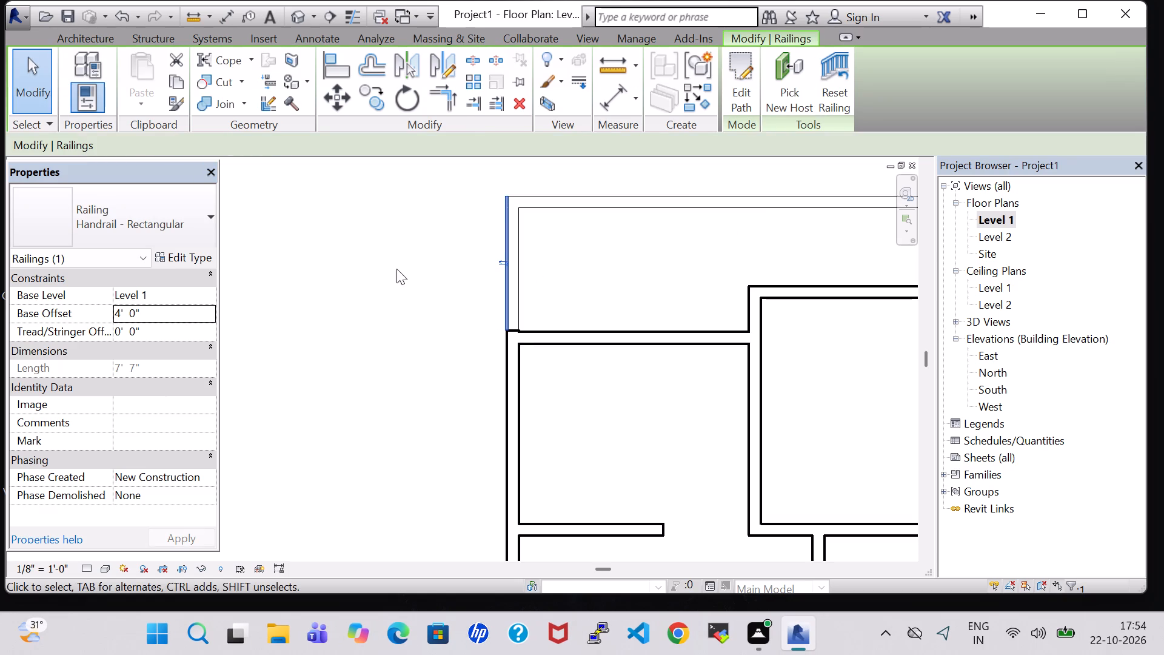
Sketch a railing about 5'-5" long along the outer edge of the east wall's low north-end segment, at 4' base offset.
middle_click_drag(603, 270, 272, 284)
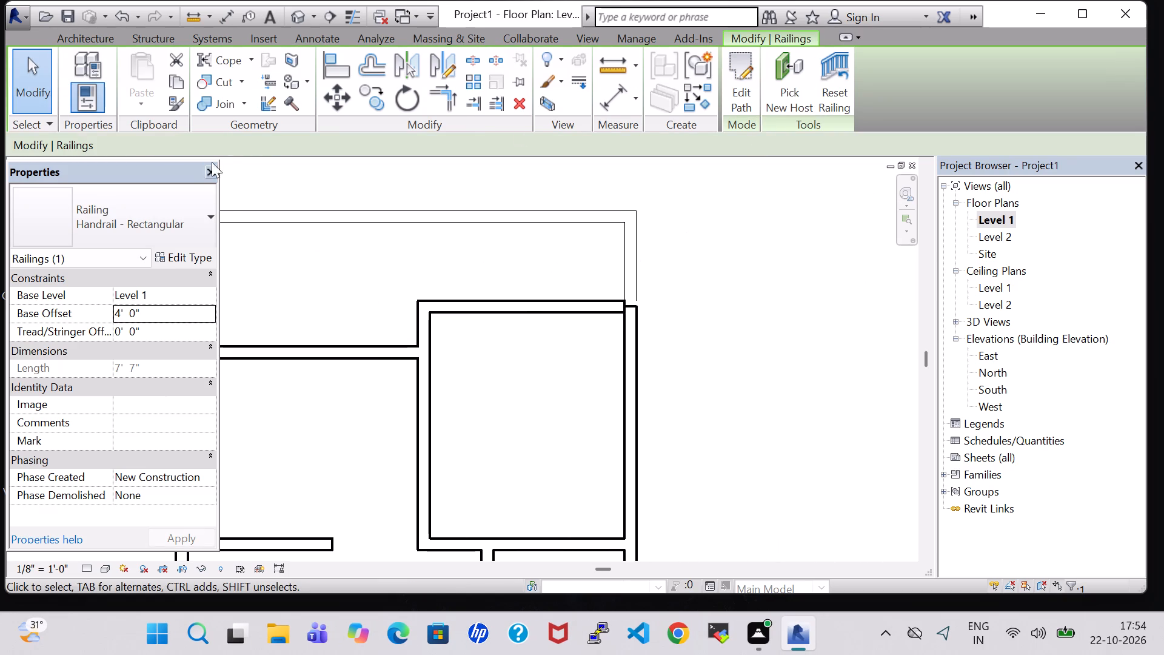
left_click(98, 40)
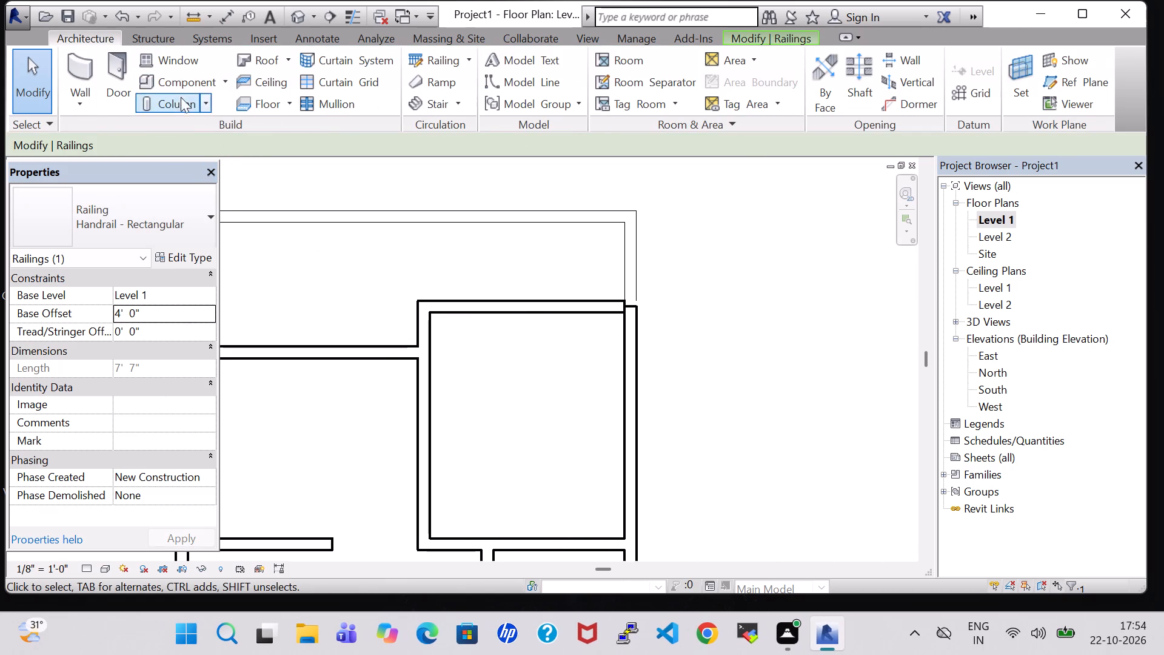
left_click(423, 59)
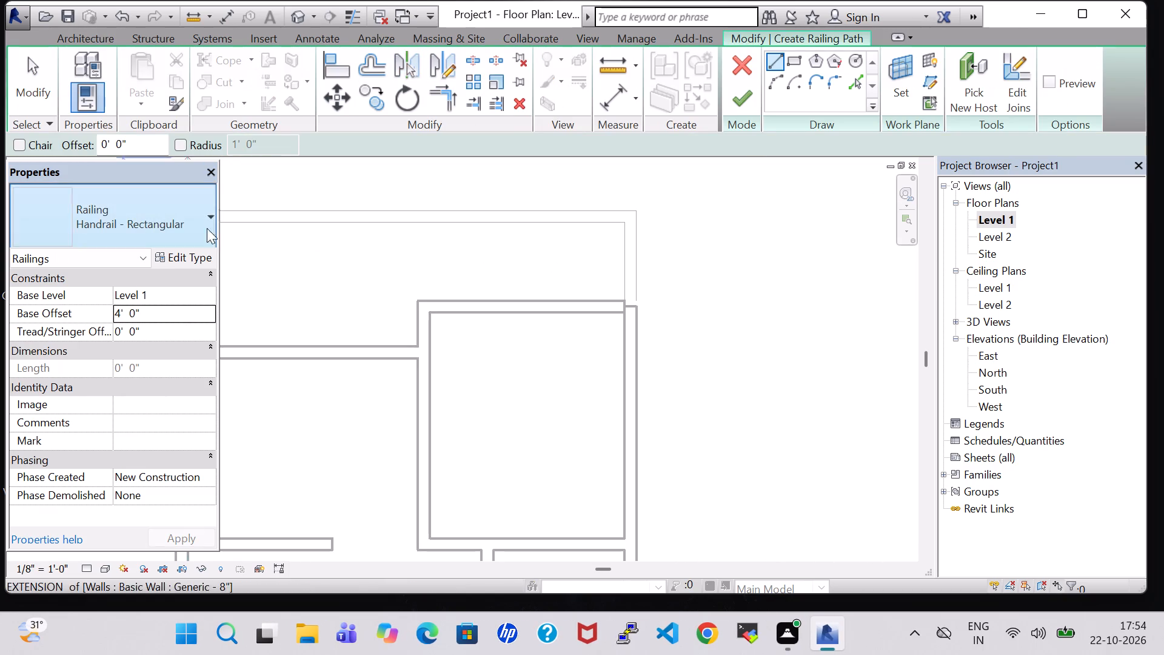
scroll(613, 283, "up", 4)
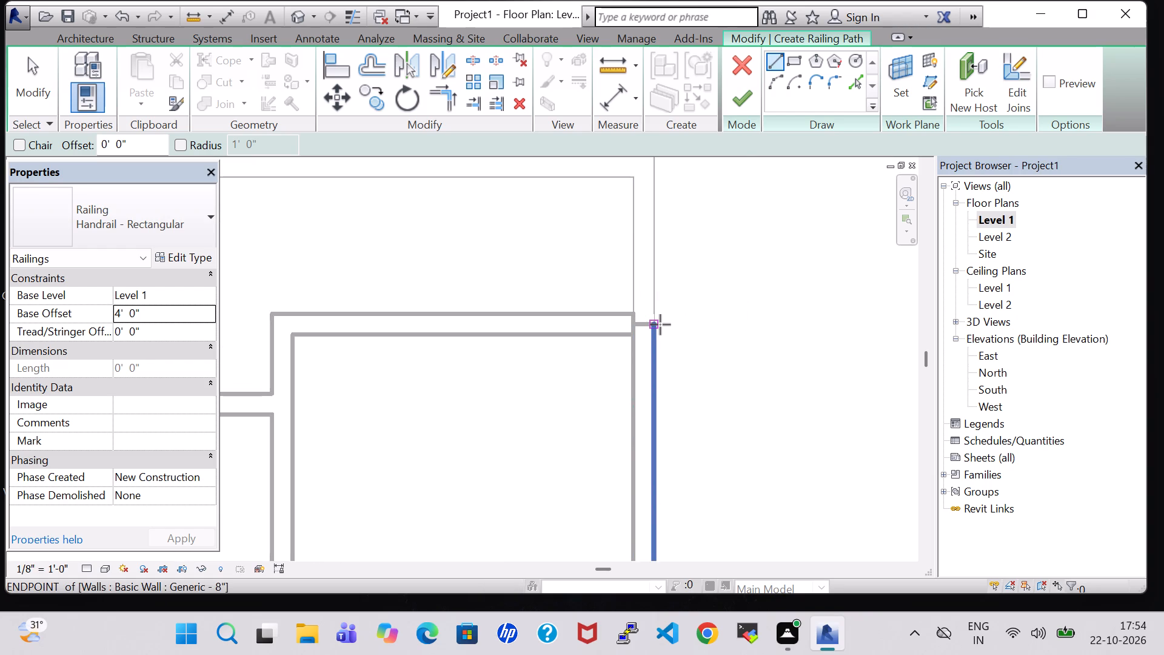
left_click(660, 324)
middle_click_drag(652, 221, 659, 328)
scroll(659, 328, "down", 1)
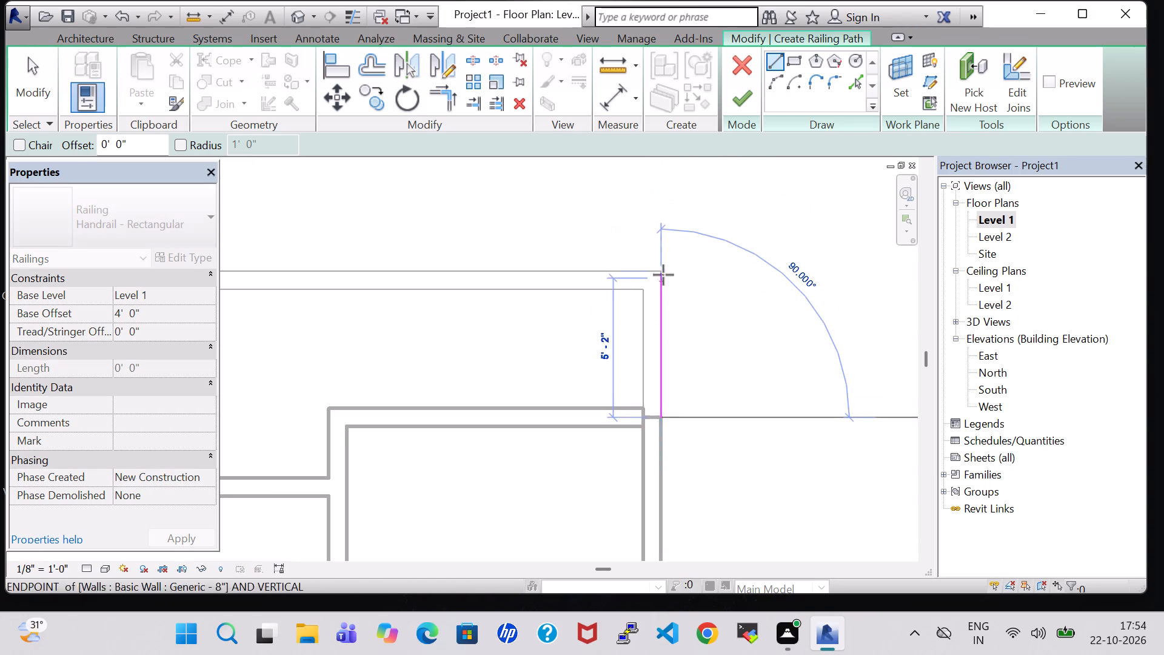
left_click(663, 273)
left_click(733, 109)
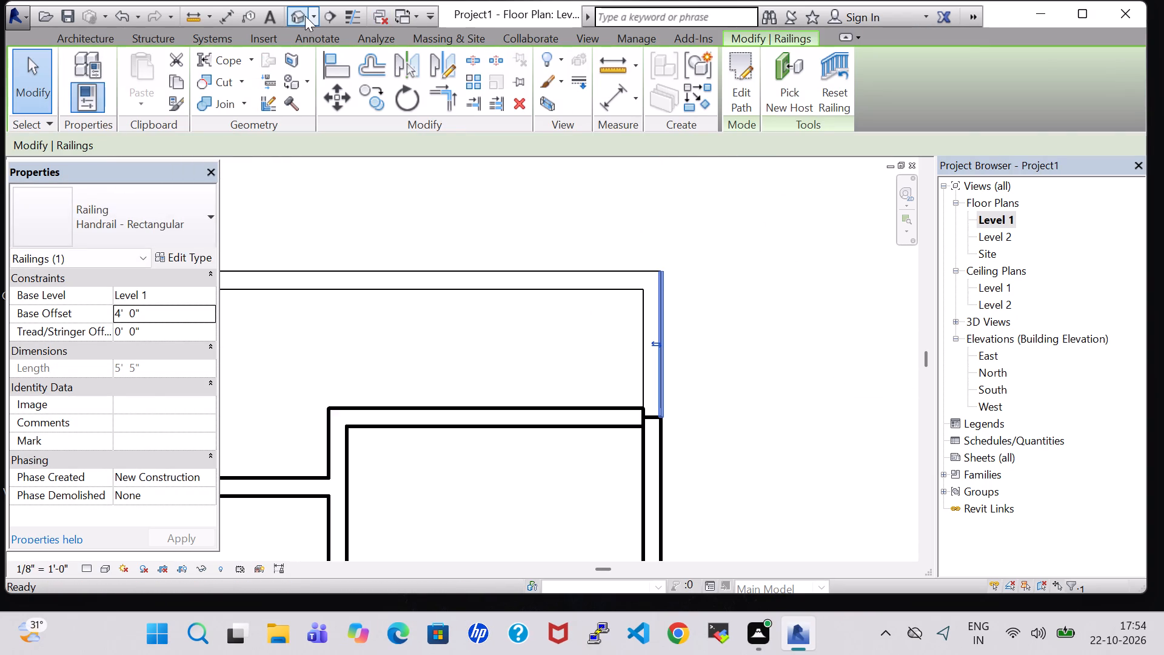
In the 3D view, try Guardrail - Rectangular on the east railing, and settle on the Glass Panel - Bottom Fill type.
left_click(299, 16)
left_click(547, 440)
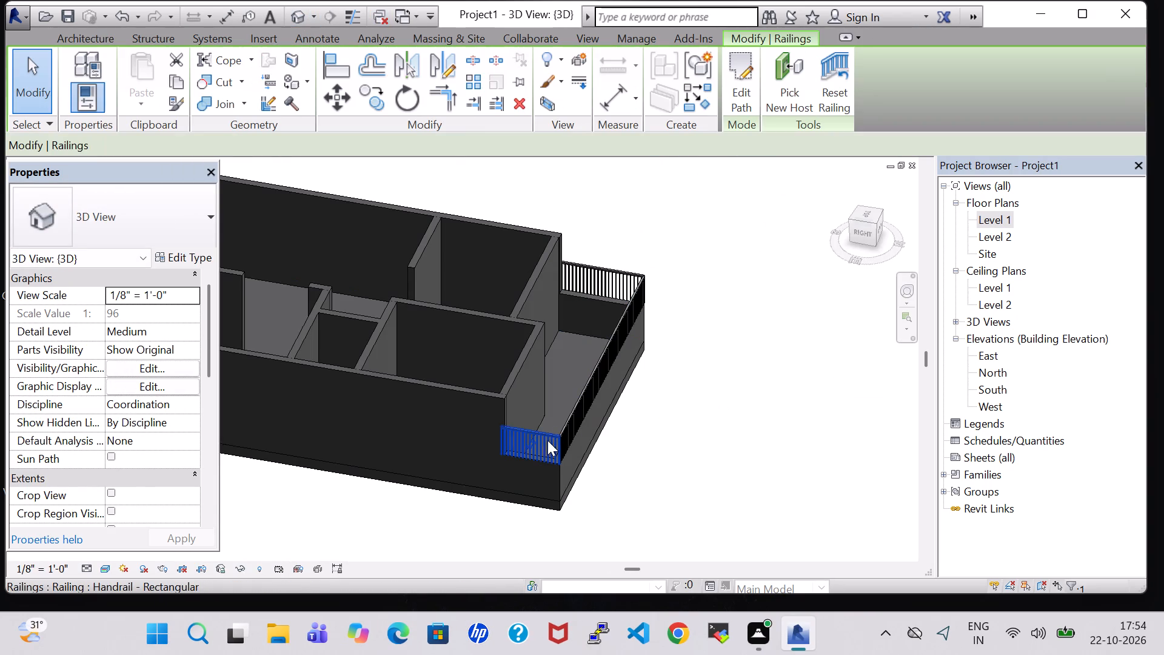
left_click(115, 216)
scroll(106, 335, "up", 3)
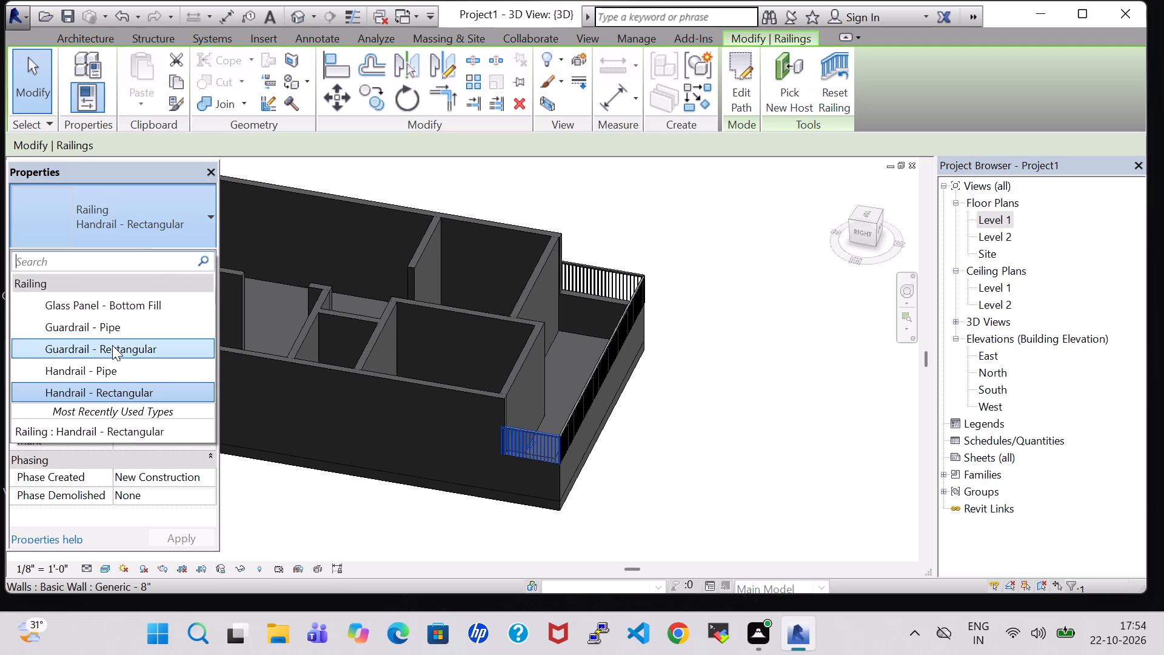
left_click(112, 345)
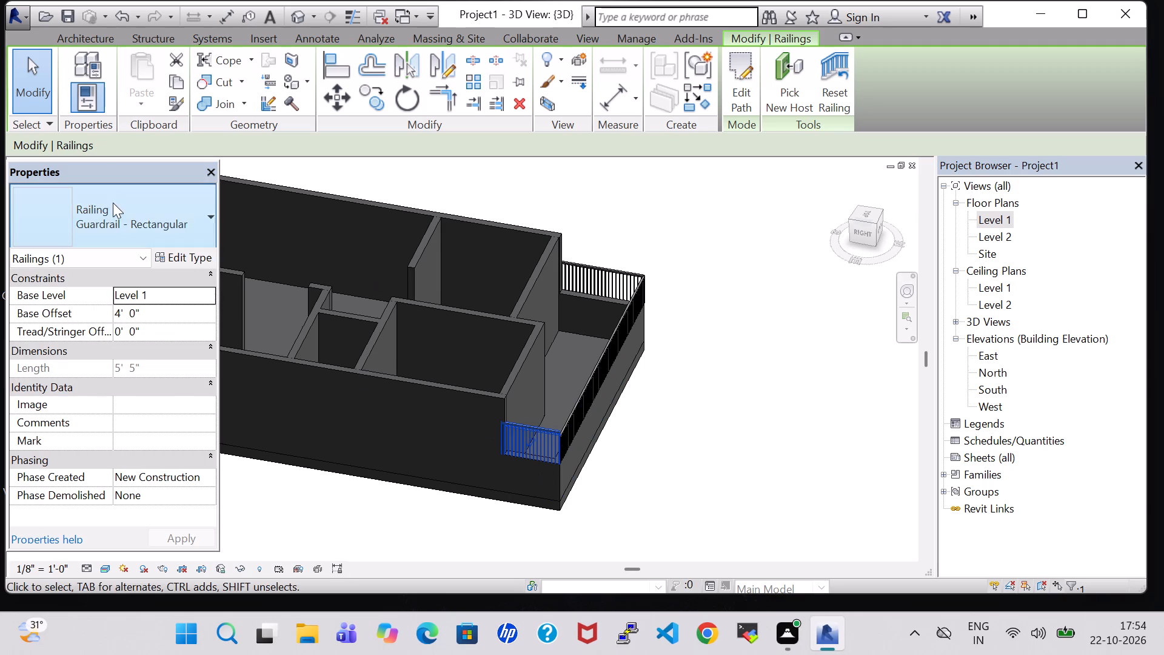
left_click(113, 203)
left_click(138, 300)
left_click(688, 407)
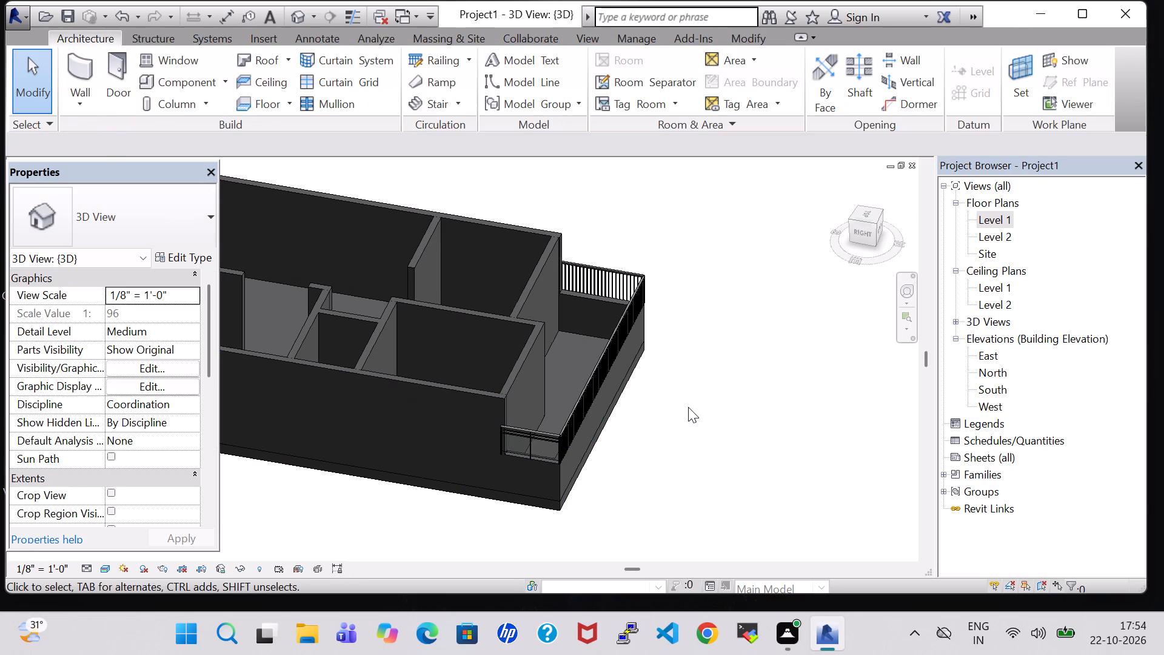
Change the west railing's type to Glass Panel - Bottom Fill.
left_click(606, 274)
left_click(119, 221)
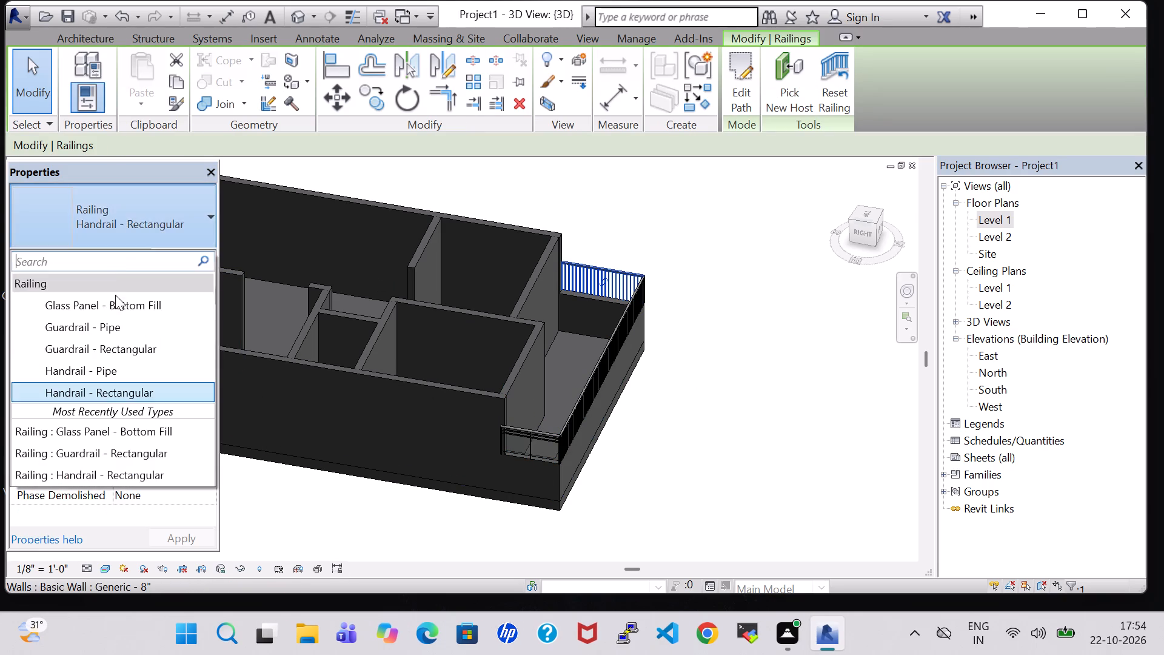
left_click(129, 312)
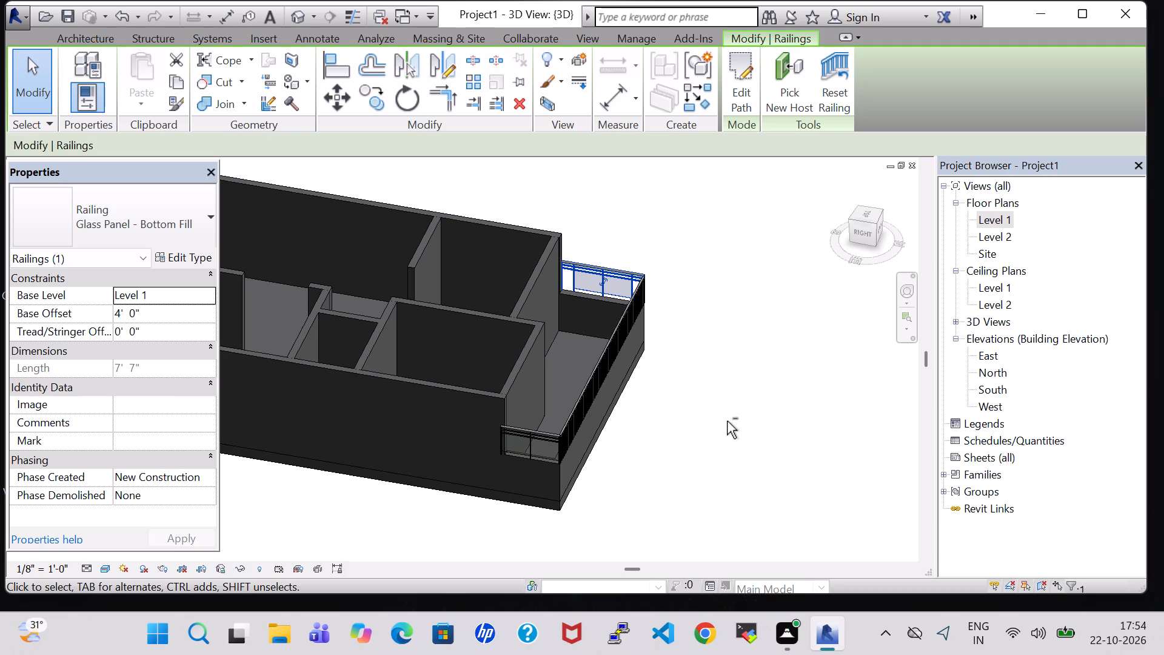
Change the long north railing's type to Glass Panel - Bottom Fill.
middle_click_drag(605, 467, 461, 479, "shift")
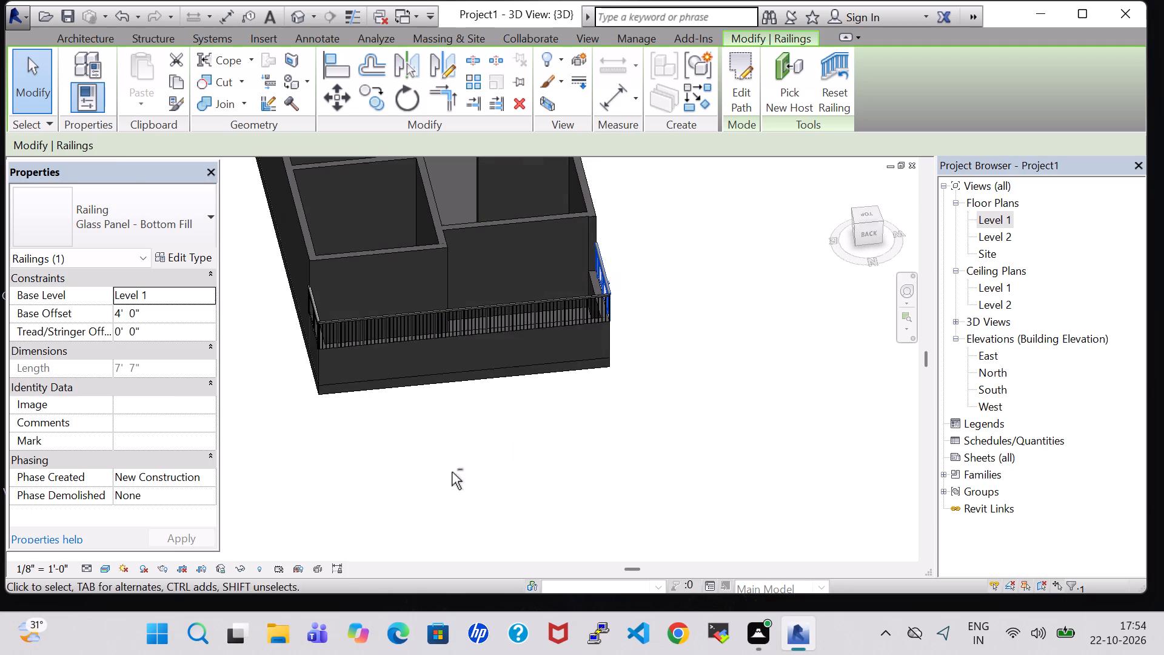
left_click(484, 320)
left_click(105, 212)
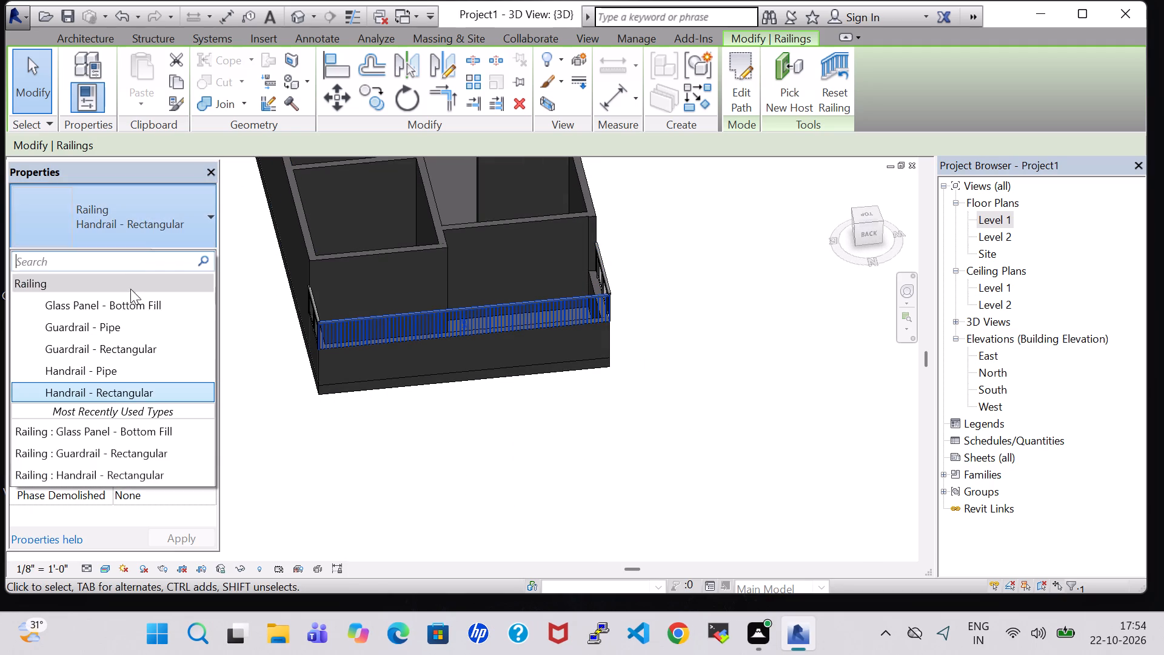
left_click(130, 305)
left_click(572, 455)
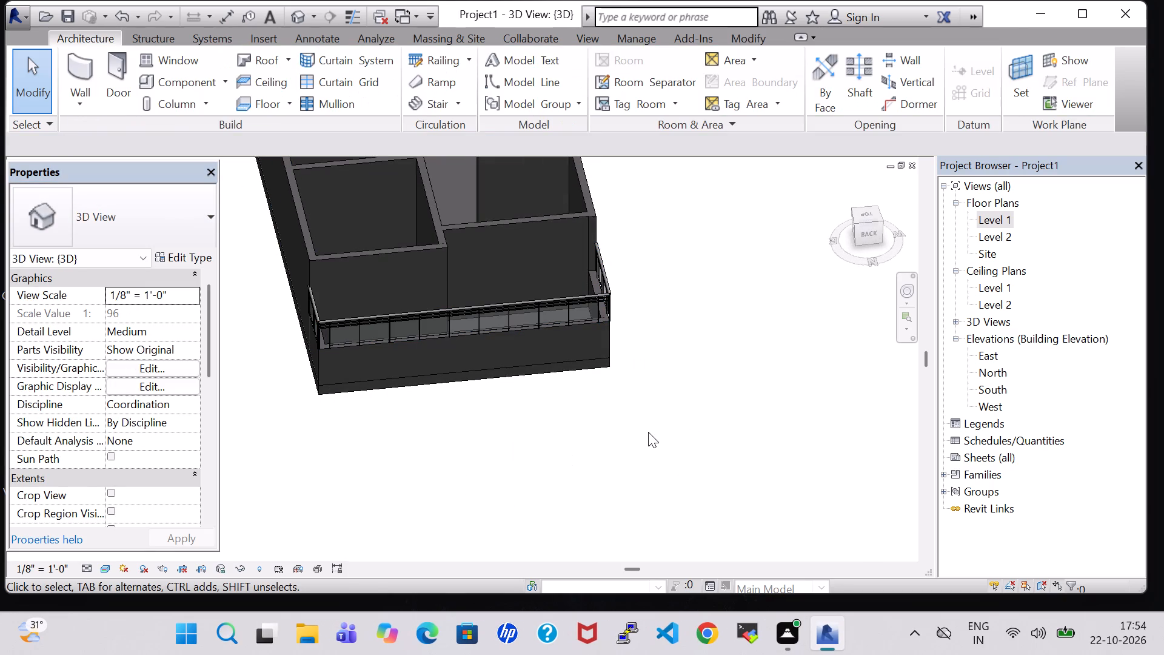
Set the unconnected height of the low south wall beside the entrance opening to 4'.
middle_click(648, 432, "shift")
middle_click_drag(641, 434, 546, 463, "shift")
middle_click_drag(703, 383, 617, 398, "shift")
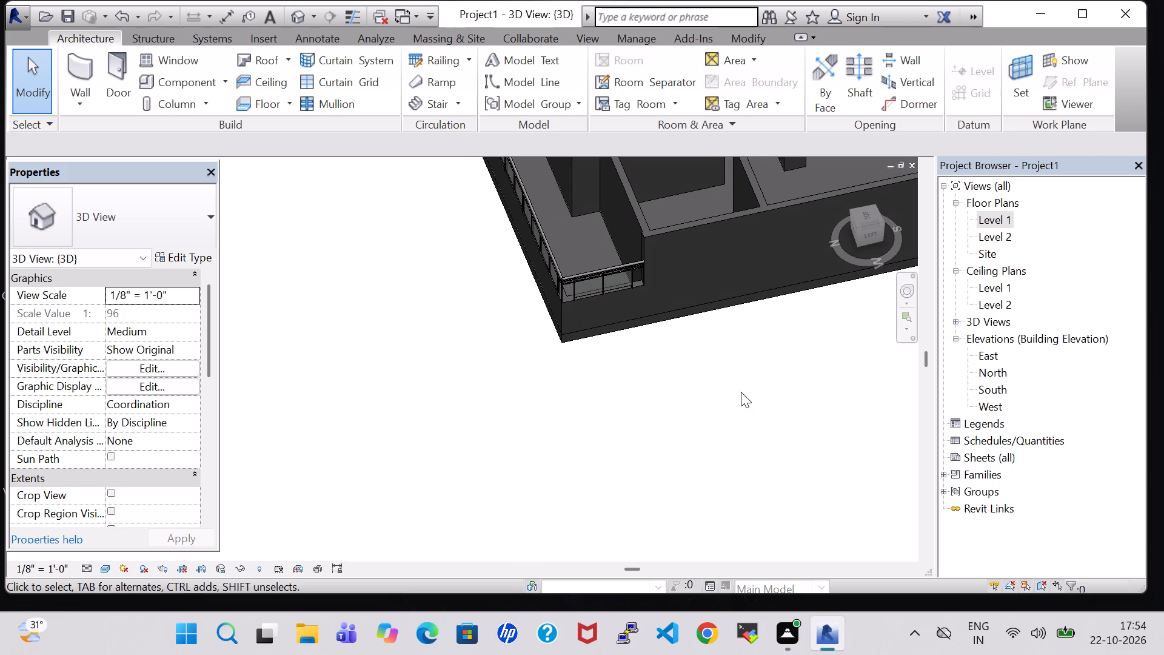
middle_click_drag(627, 409, 495, 437)
middle_click_drag(803, 419, 687, 411, "shift")
middle_click_drag(674, 404, 669, 402, "shift")
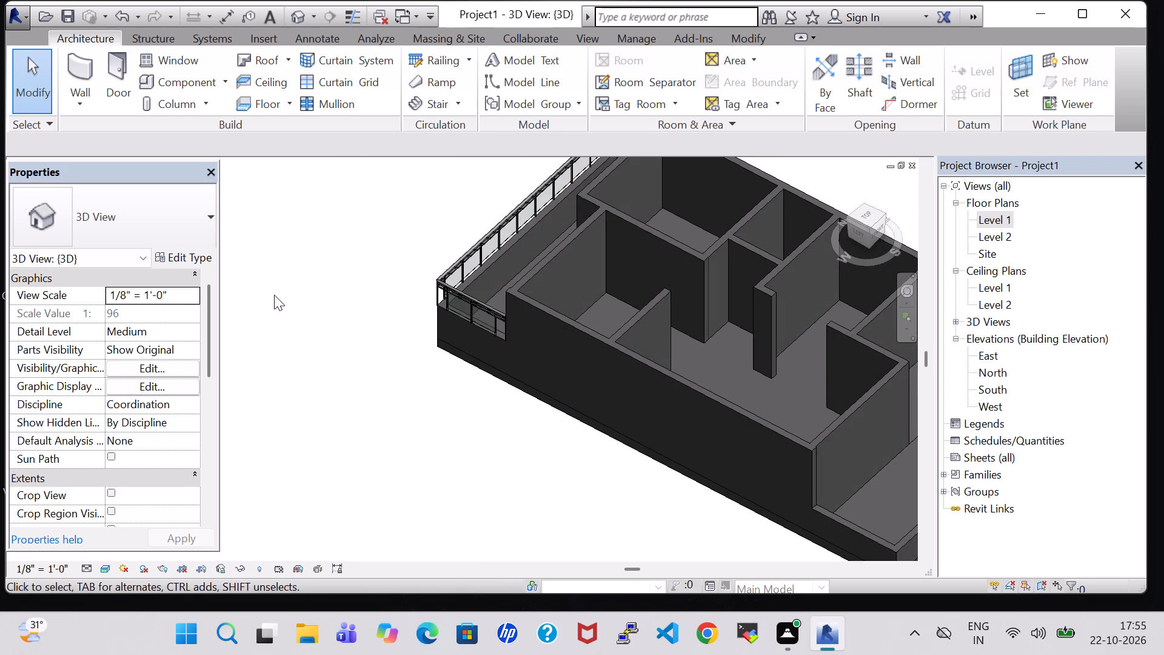
middle_click_drag(515, 483, 416, 448, "shift")
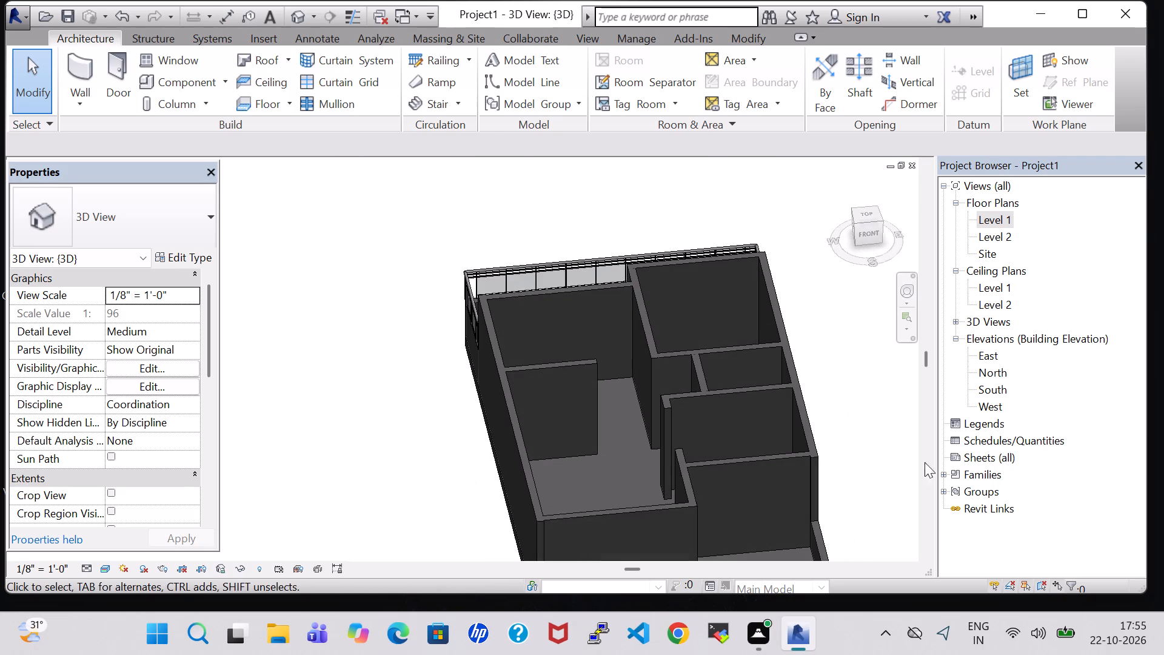
middle_click(851, 449)
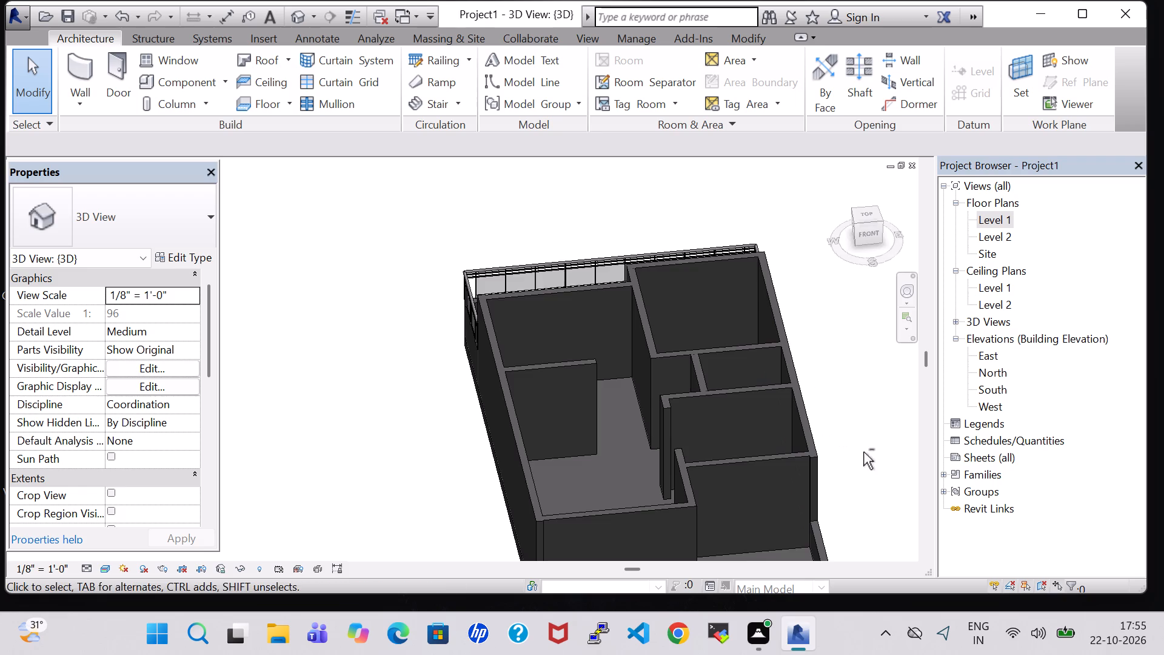
middle_click_drag(863, 452, 835, 357, "shift")
left_click(510, 505)
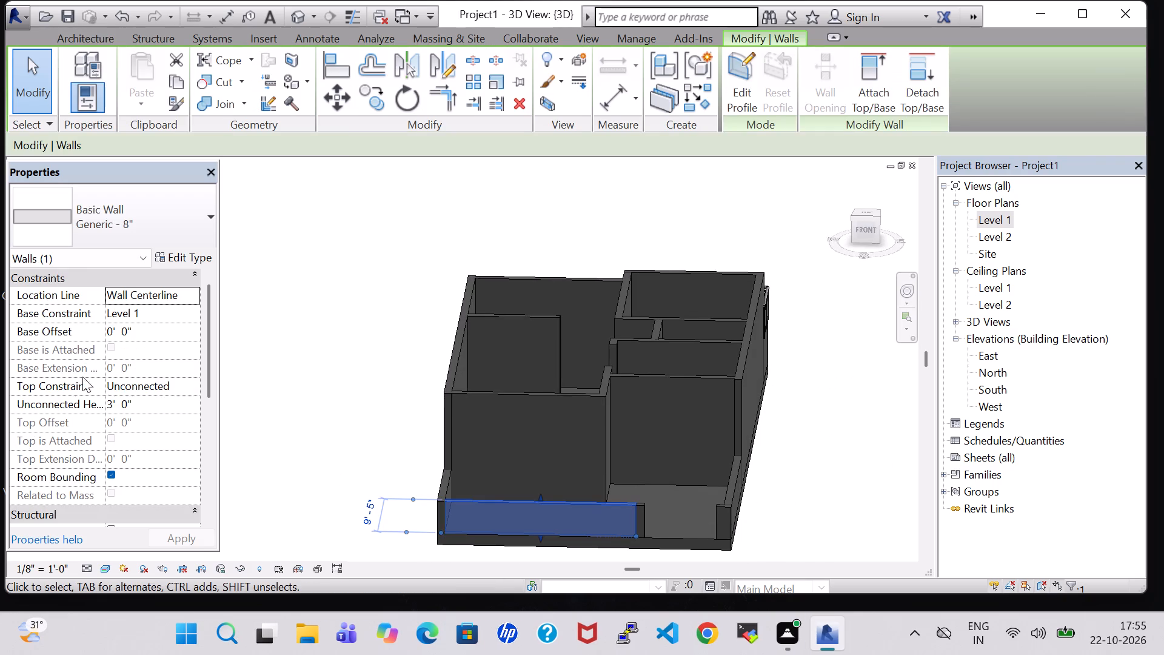
left_click(112, 402)
key("Right")
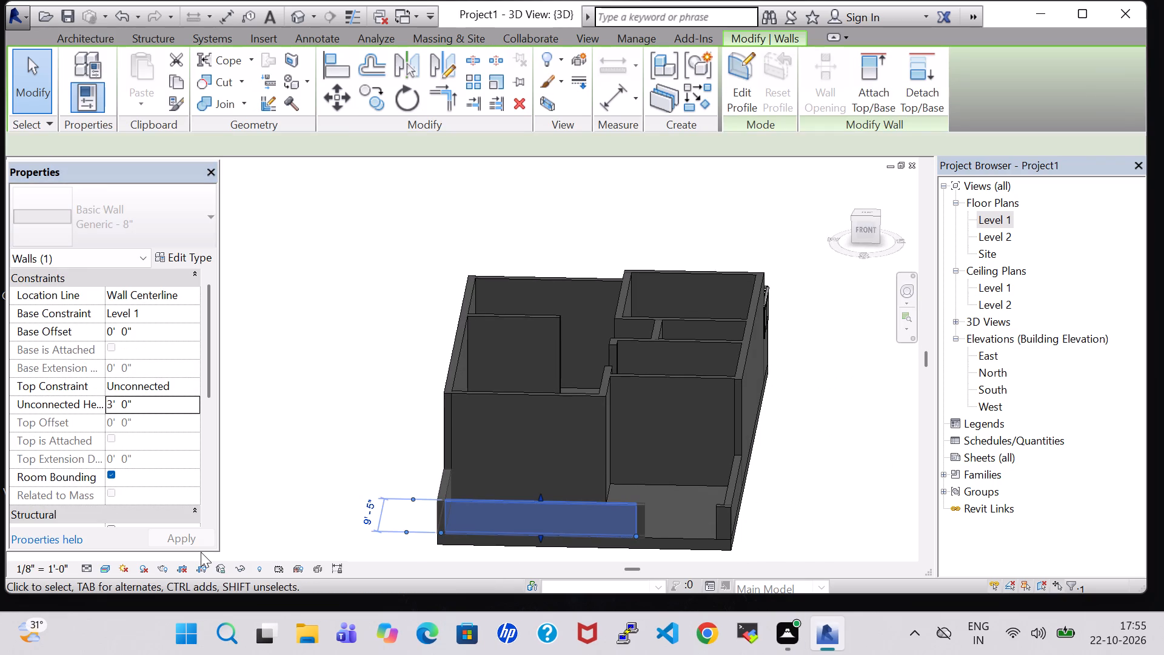
left_click(116, 406)
key("Left")
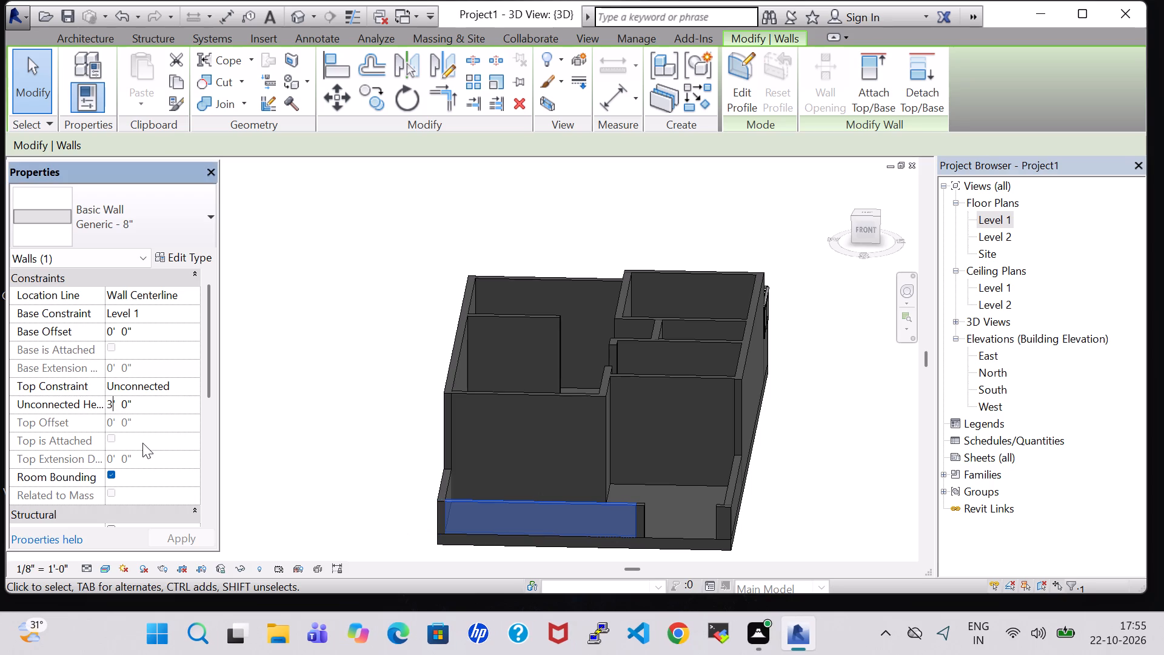
key("BackSpace")
key("4")
key("Return")
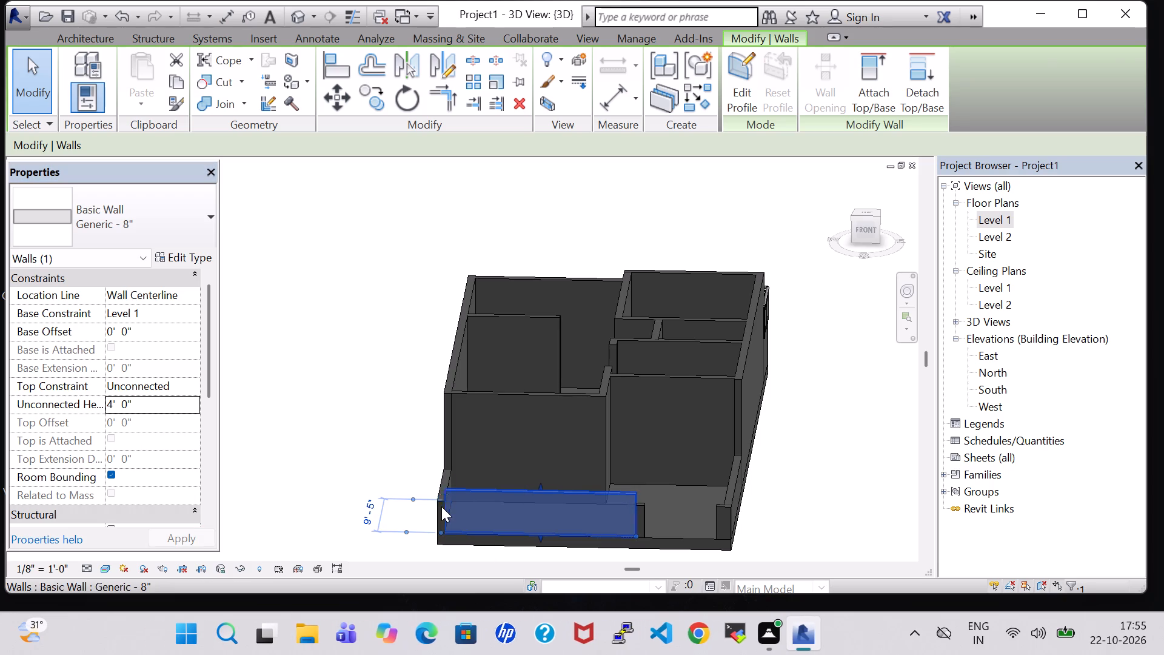
left_click(379, 441)
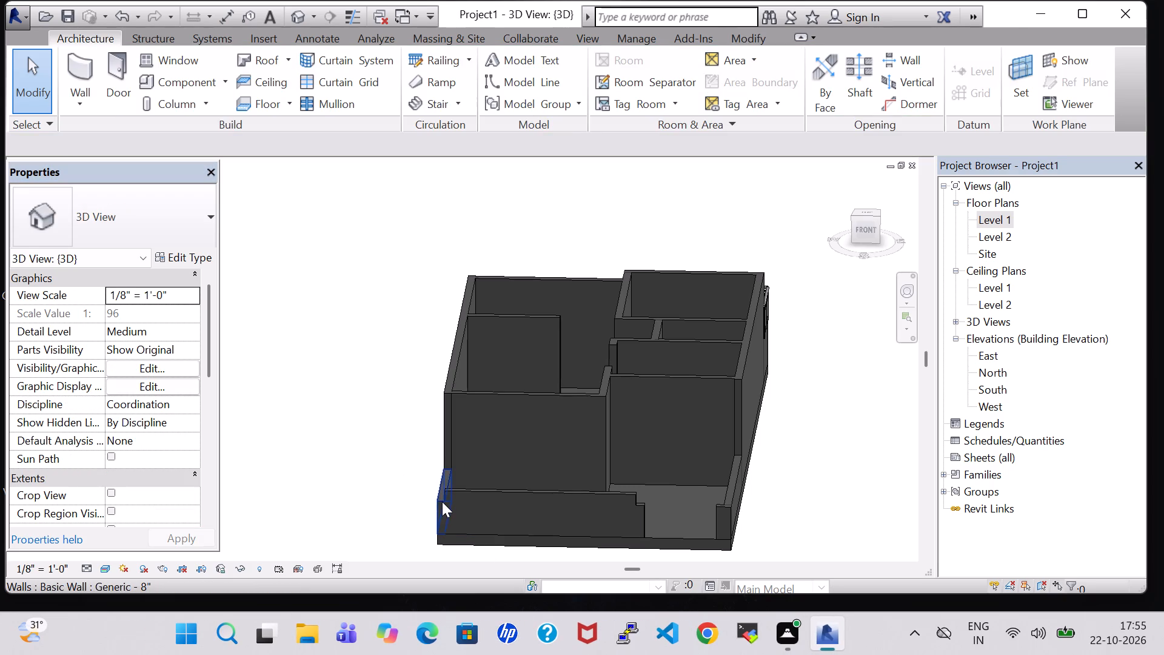
Set the unconnected height of the low west wall at the building's south end to 4'.
left_click(442, 502)
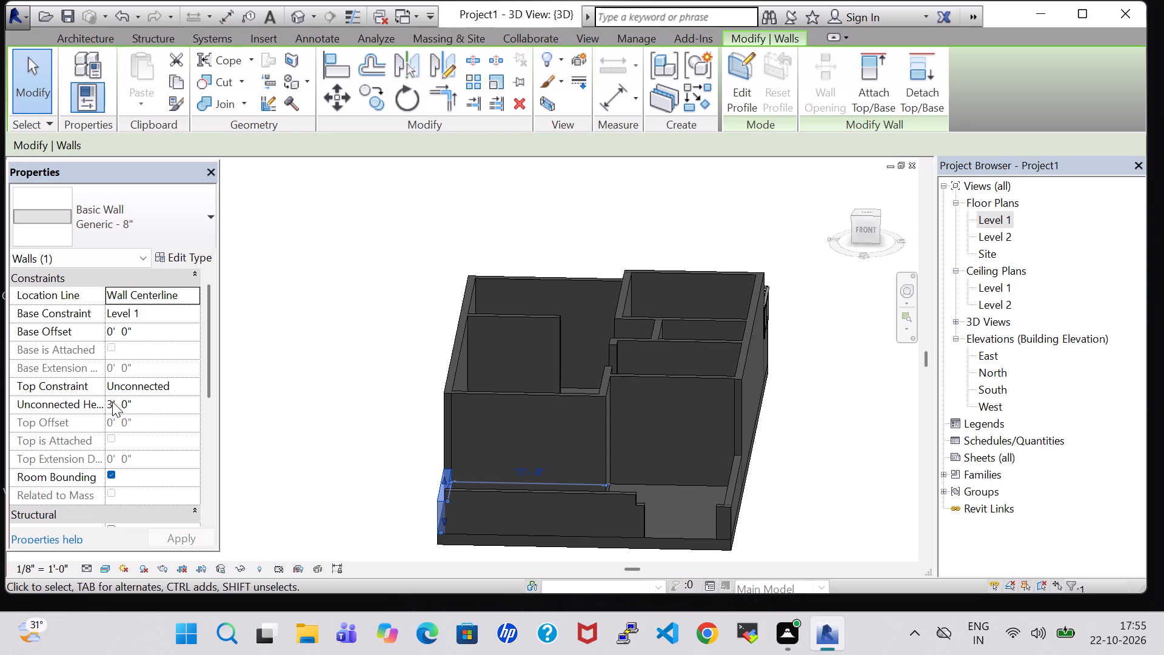
left_click(112, 406)
key("Right")
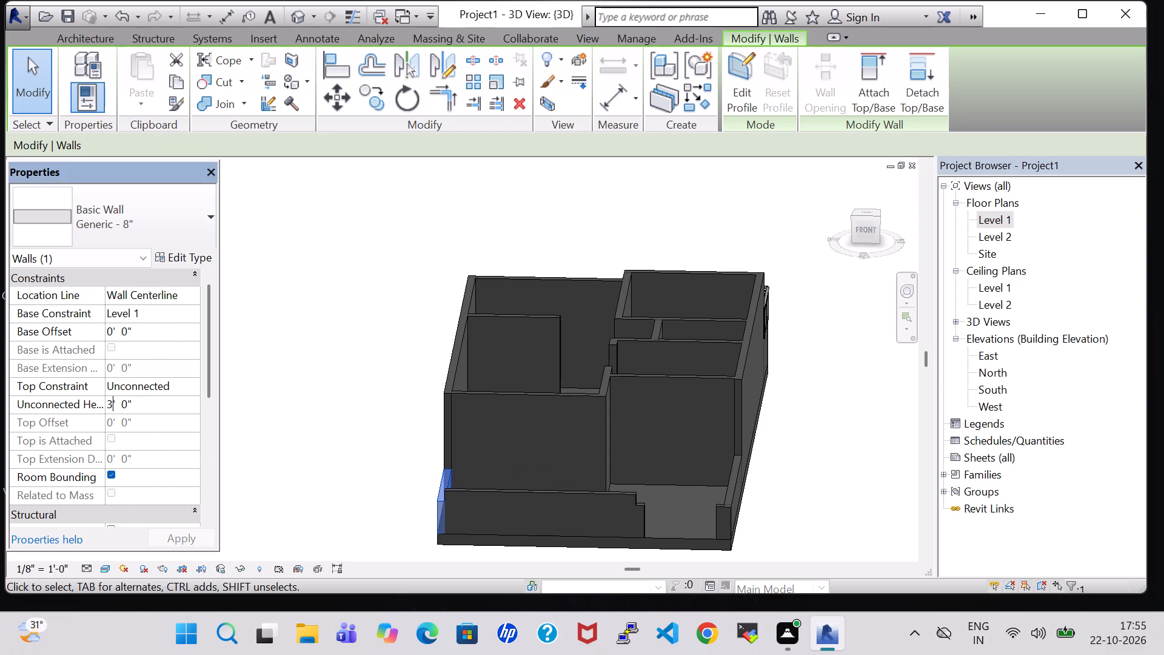
key("BackSpace")
key("4")
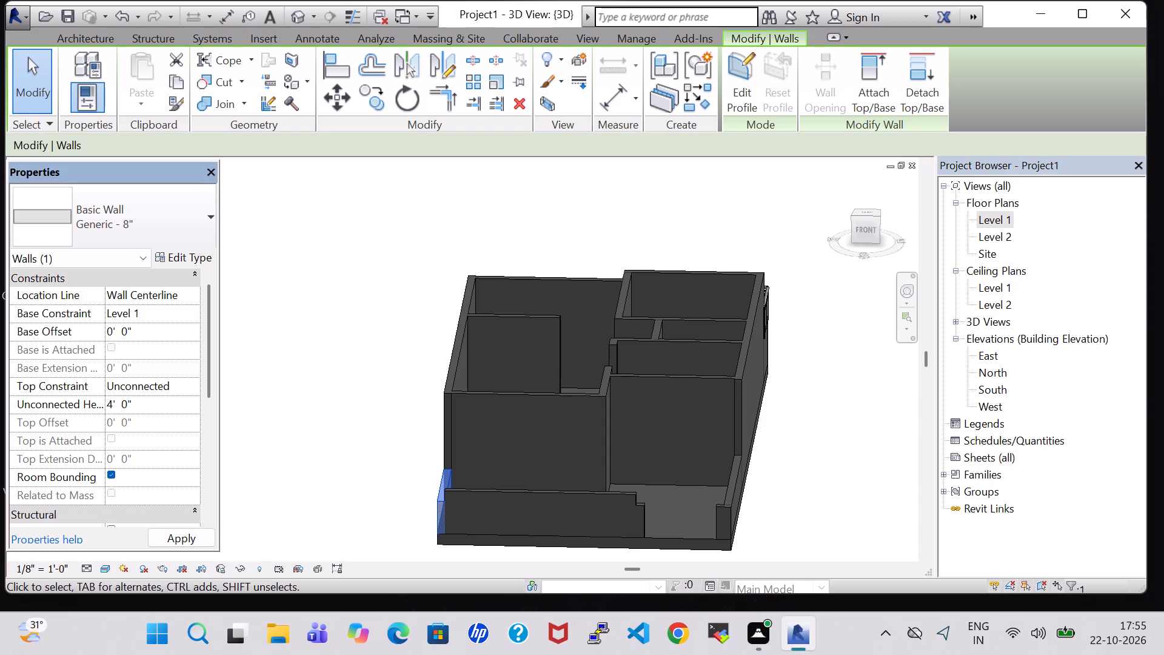
key("Return")
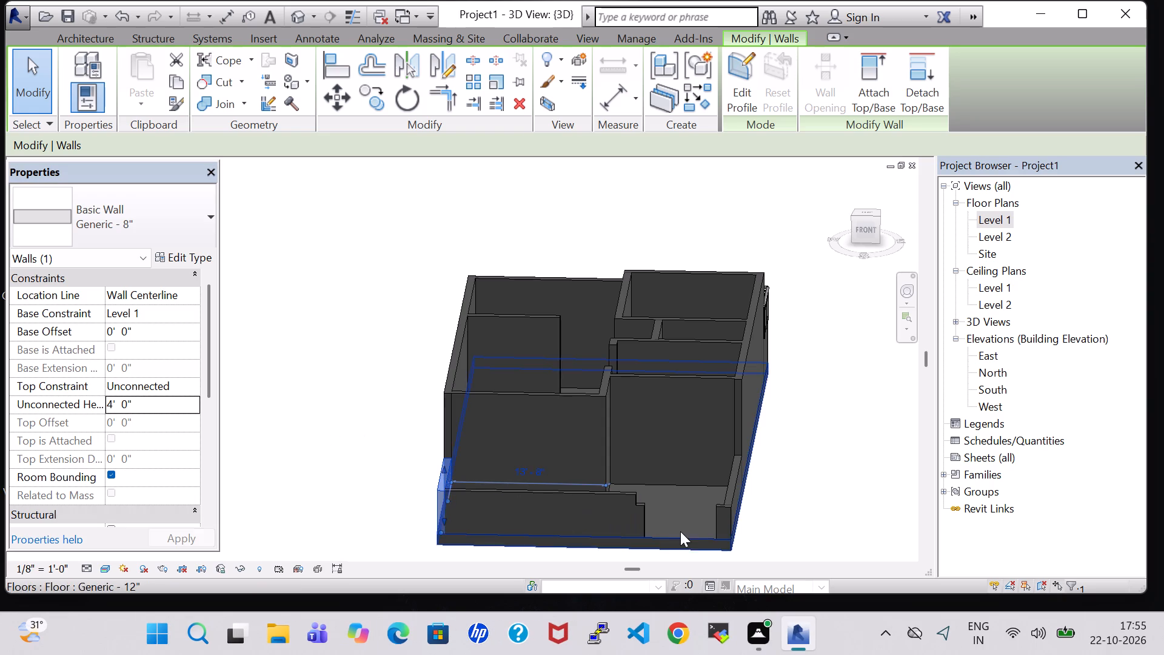
Set the unconnected height of the short low wall piece at the west edge of the entrance opening to 4'.
left_click(641, 512)
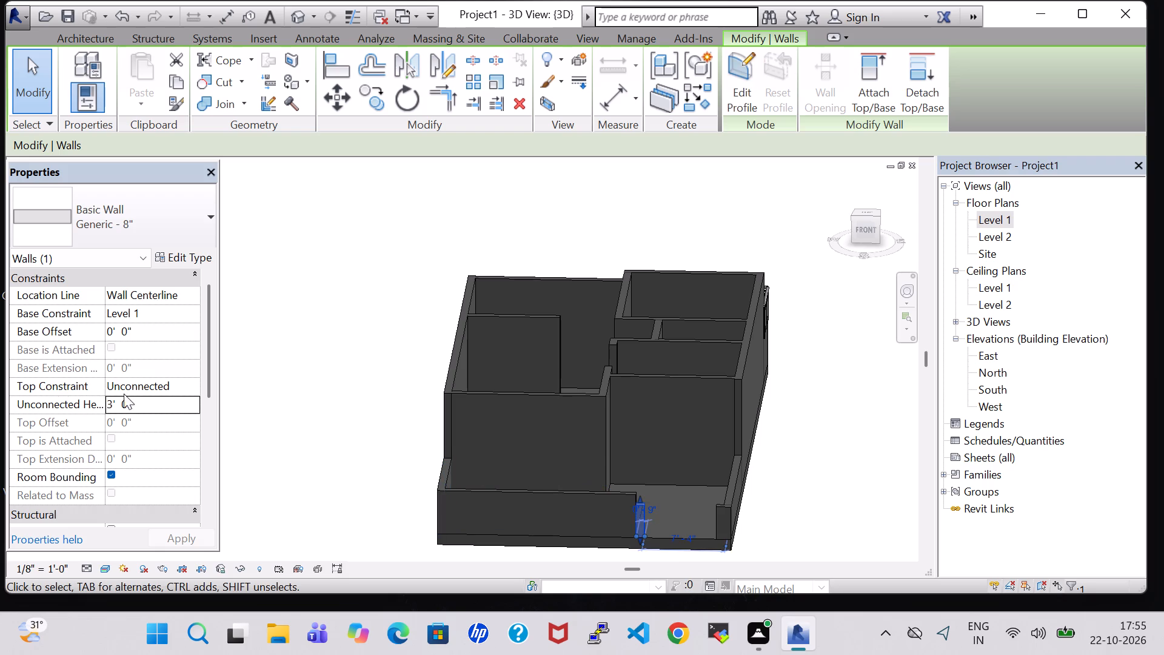
left_click(113, 403)
key("BackSpace")
key("4")
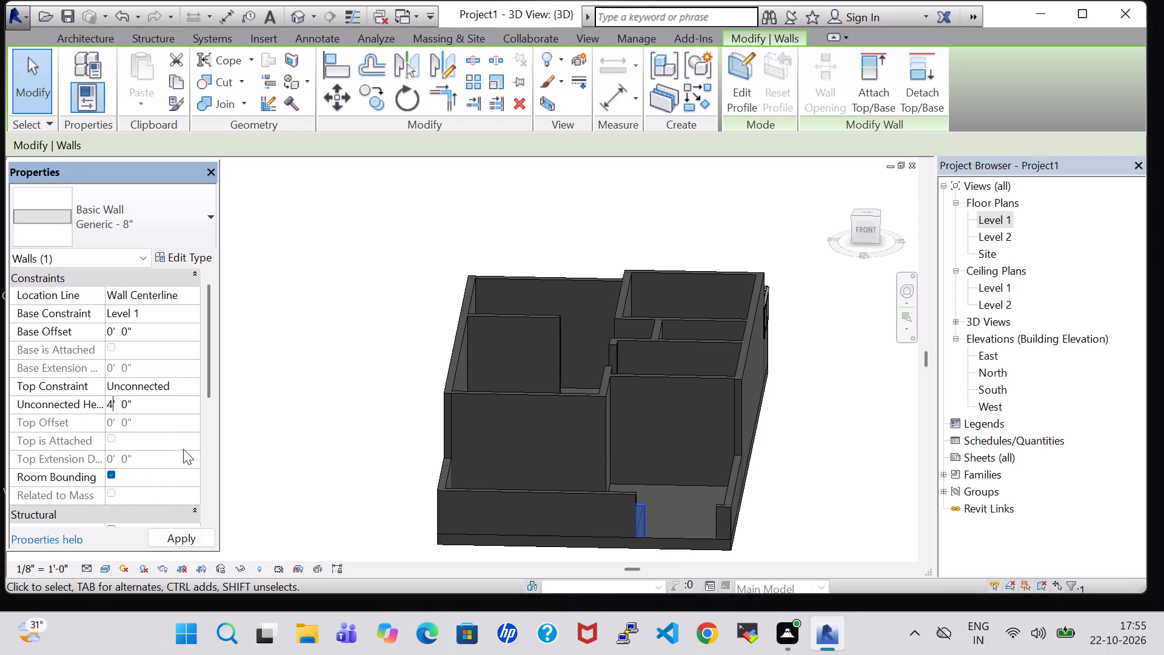
key("Return")
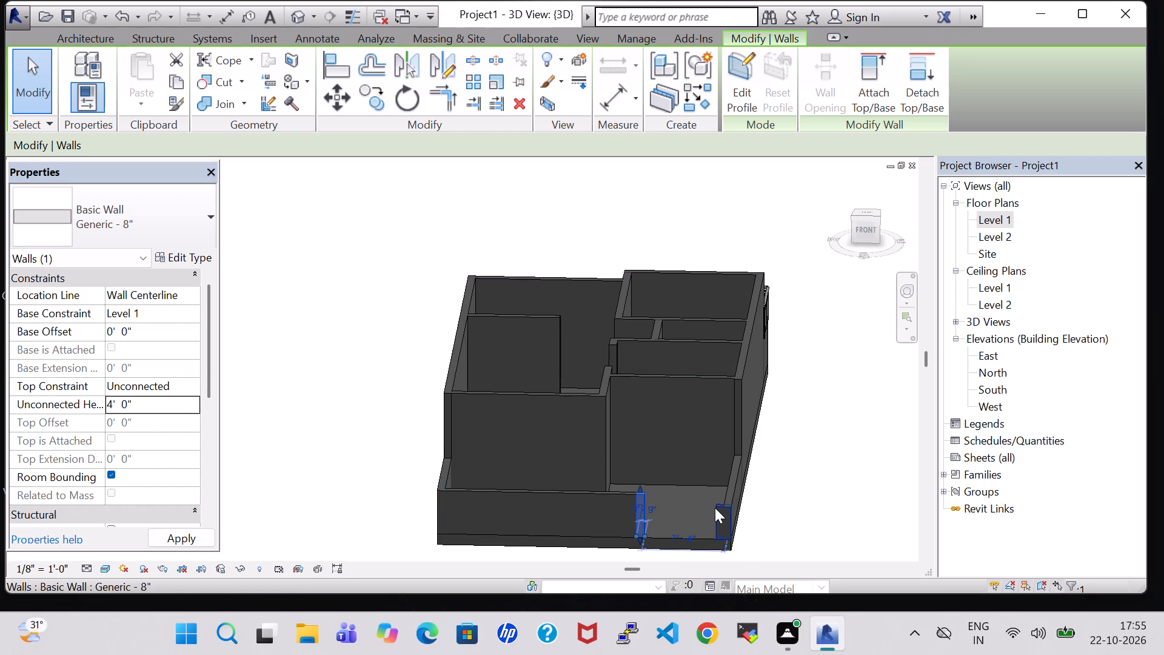
Select both the short low wall east of the entrance opening and the low east wall, and set their unconnected height to 4'.
left_click(714, 517)
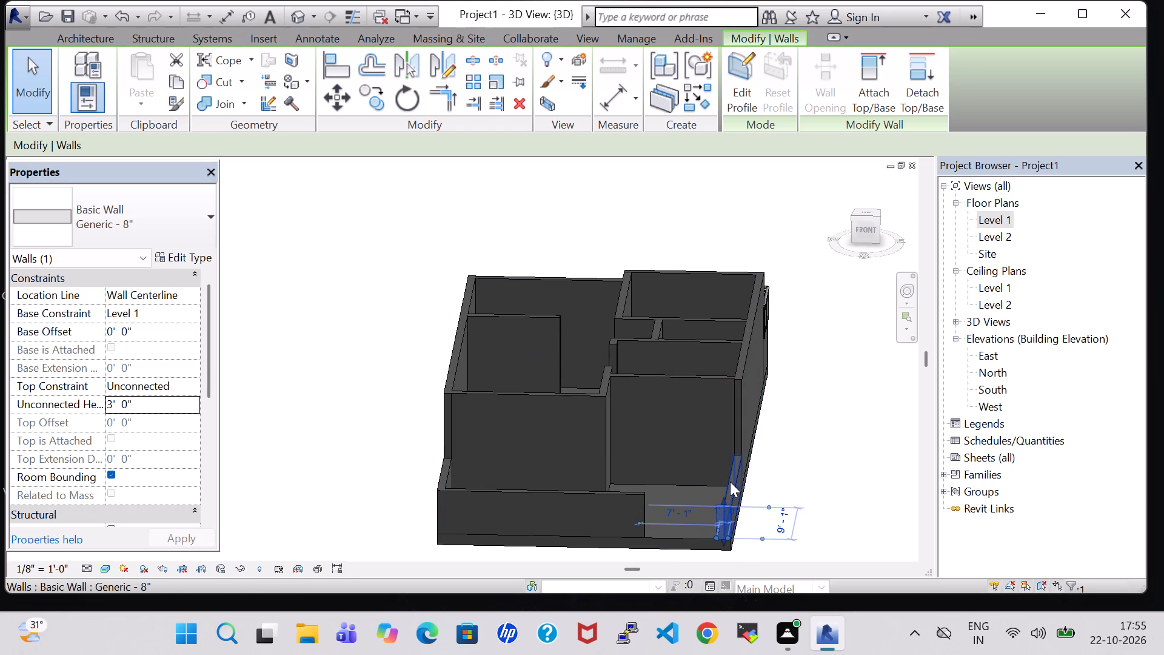
left_click(730, 482, "ctrl")
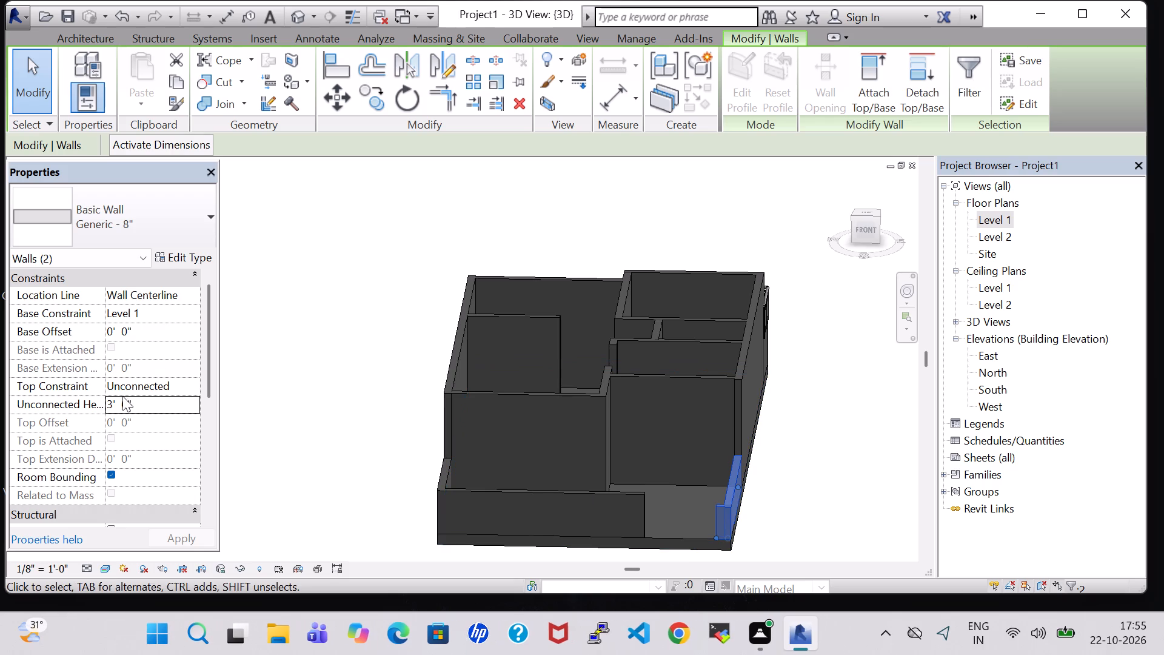
left_click(113, 401)
key("BackSpace")
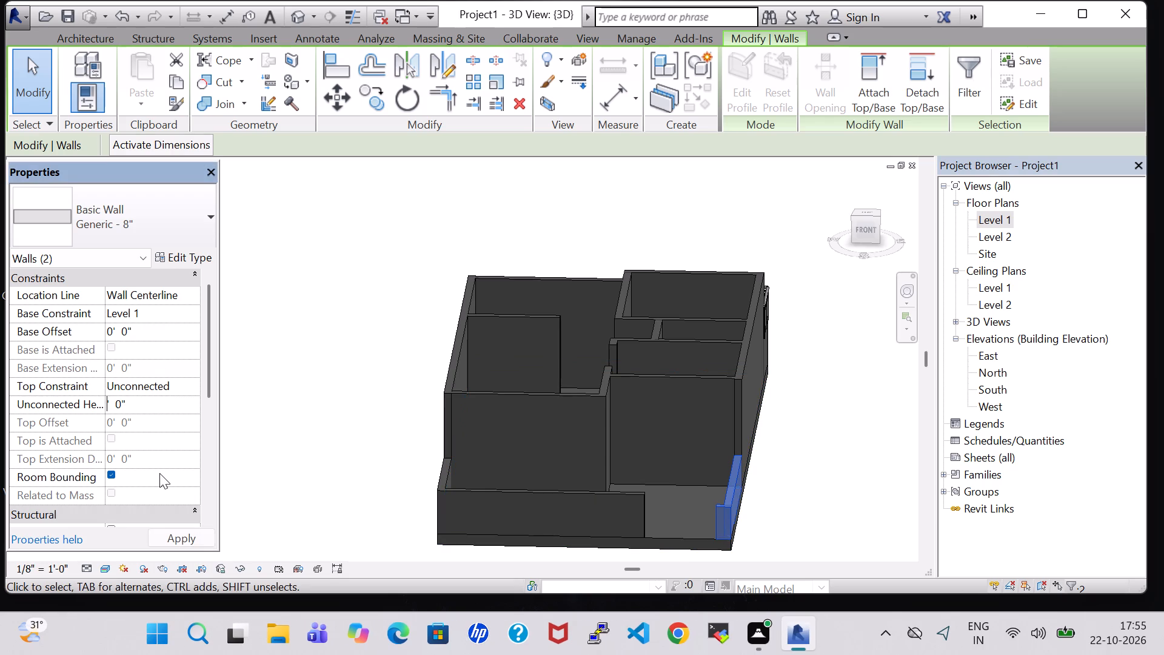
key("4")
key("Return")
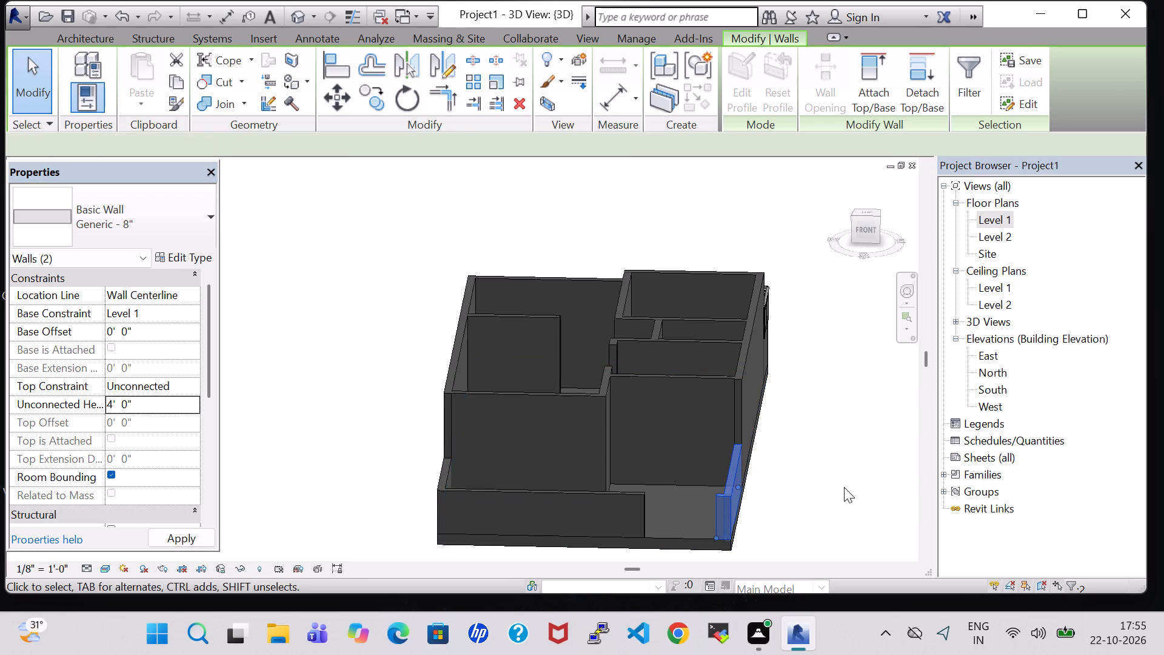
left_click(825, 492)
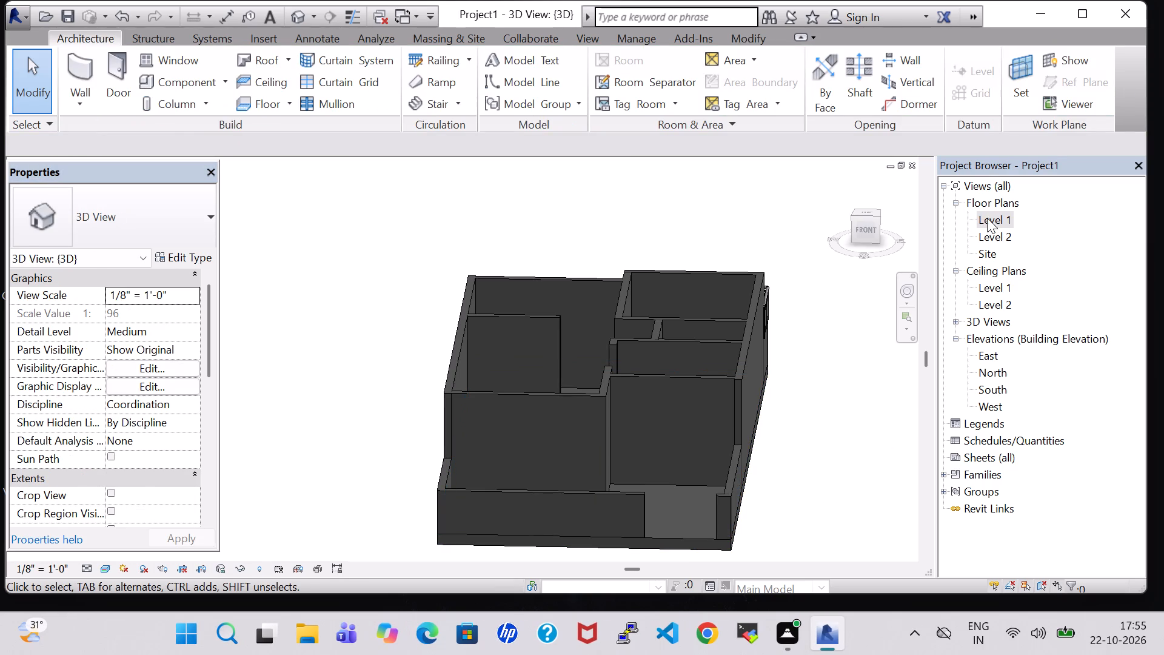
In the Level 1 plan, adjust the end of the low northeast wall where it meets the full-height east wall.
double_click(987, 218)
scroll(632, 302, "down", 10)
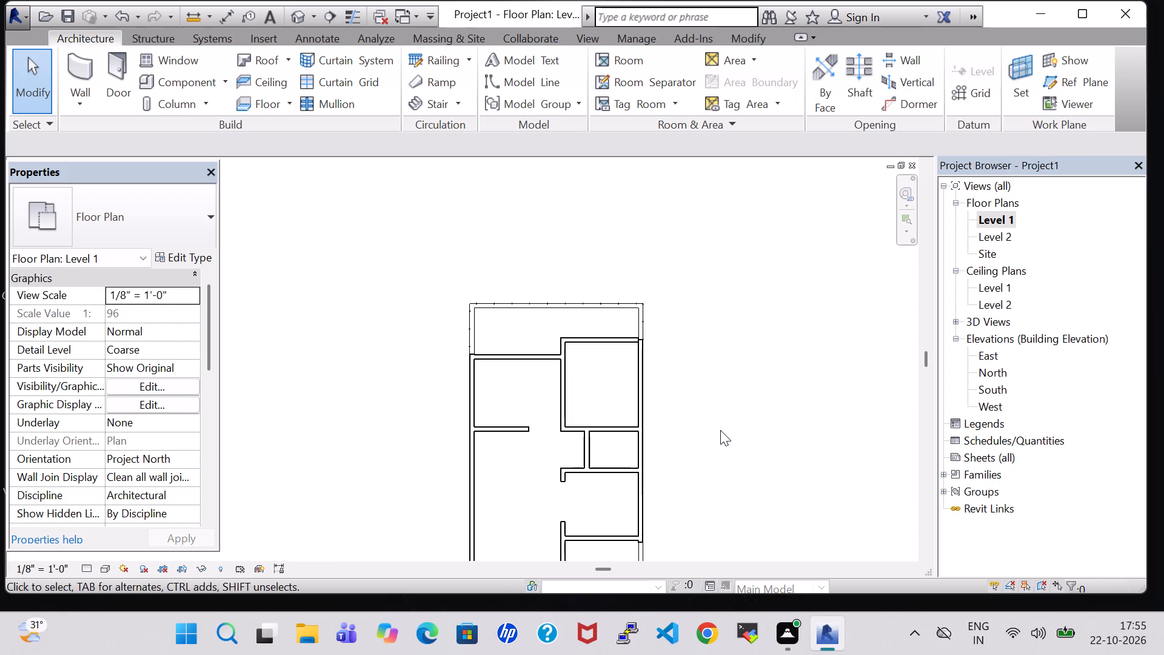
middle_click_drag(720, 430, 718, 405)
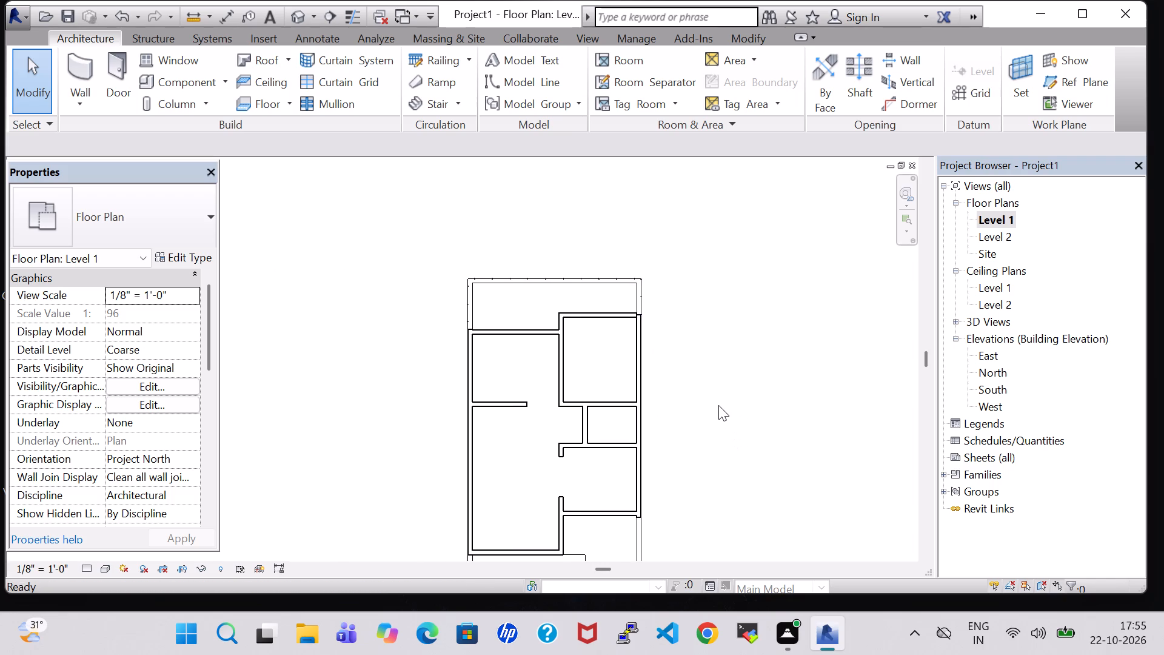
scroll(346, 183, "up", 4)
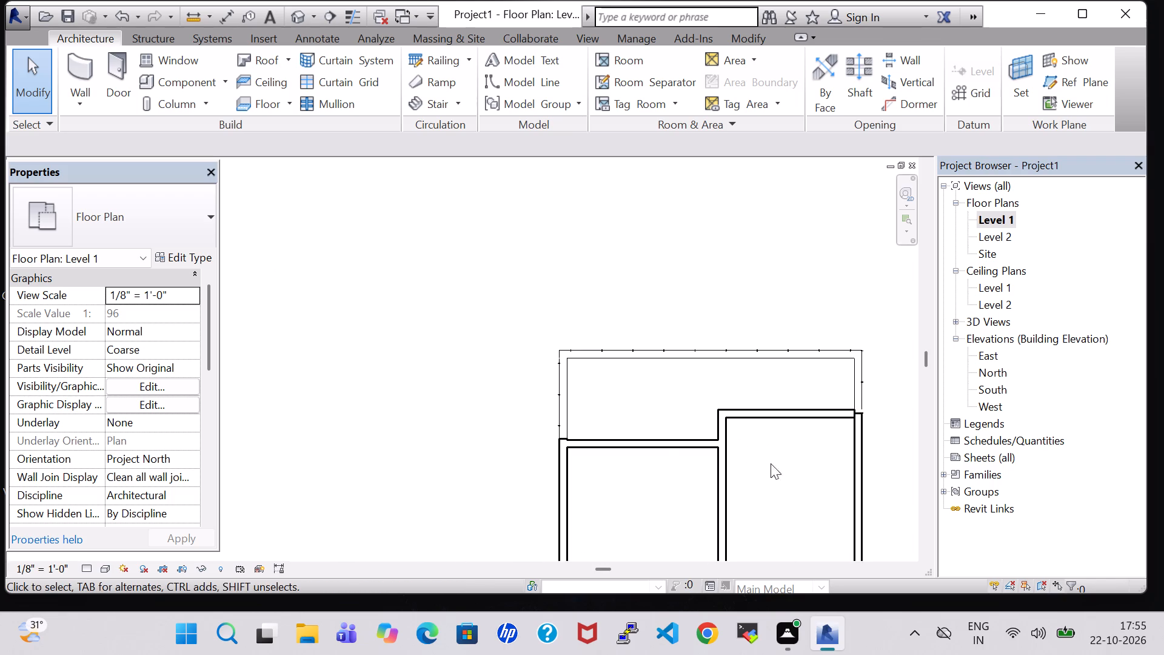
scroll(738, 422, "up", 6)
middle_click_drag(875, 520, 577, 465)
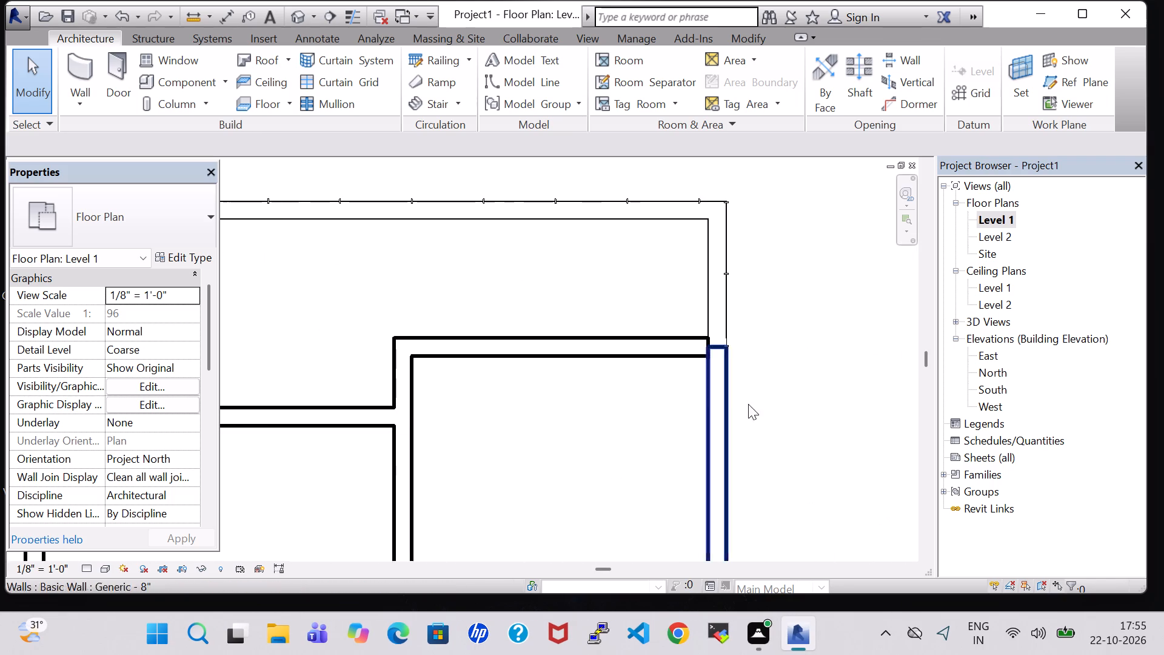
left_click(714, 348)
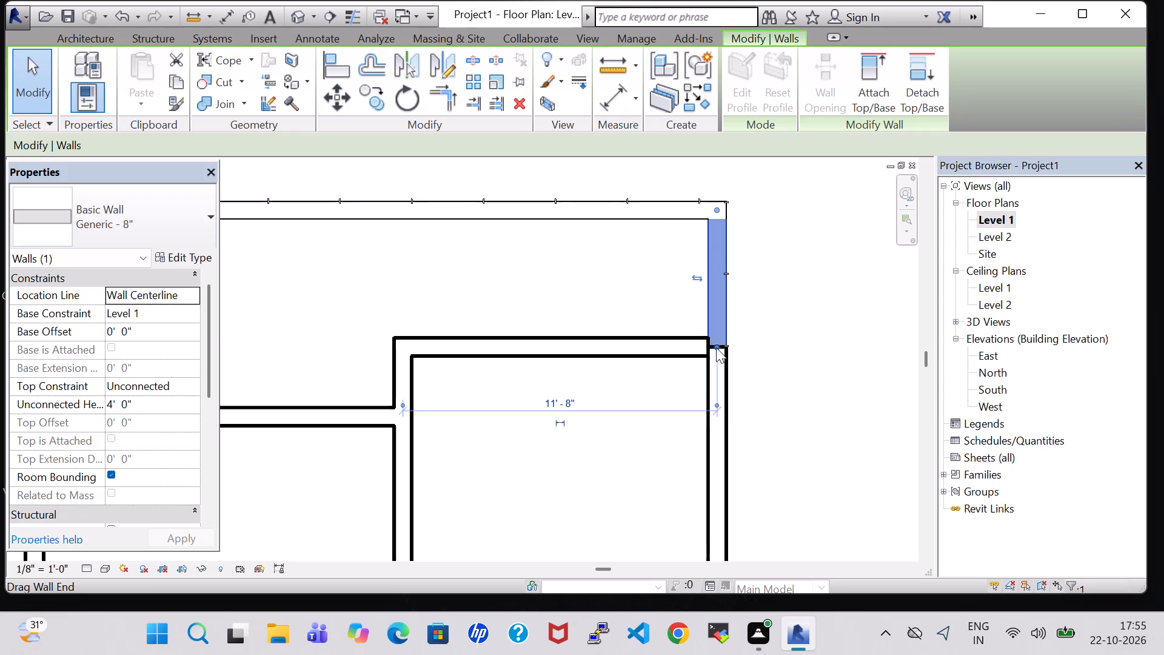
left_click(716, 346)
left_click(817, 420)
Examine the model in 3D from several sides, checking the railings, the low walls and the long west wall.
scroll(817, 420, "down", 4)
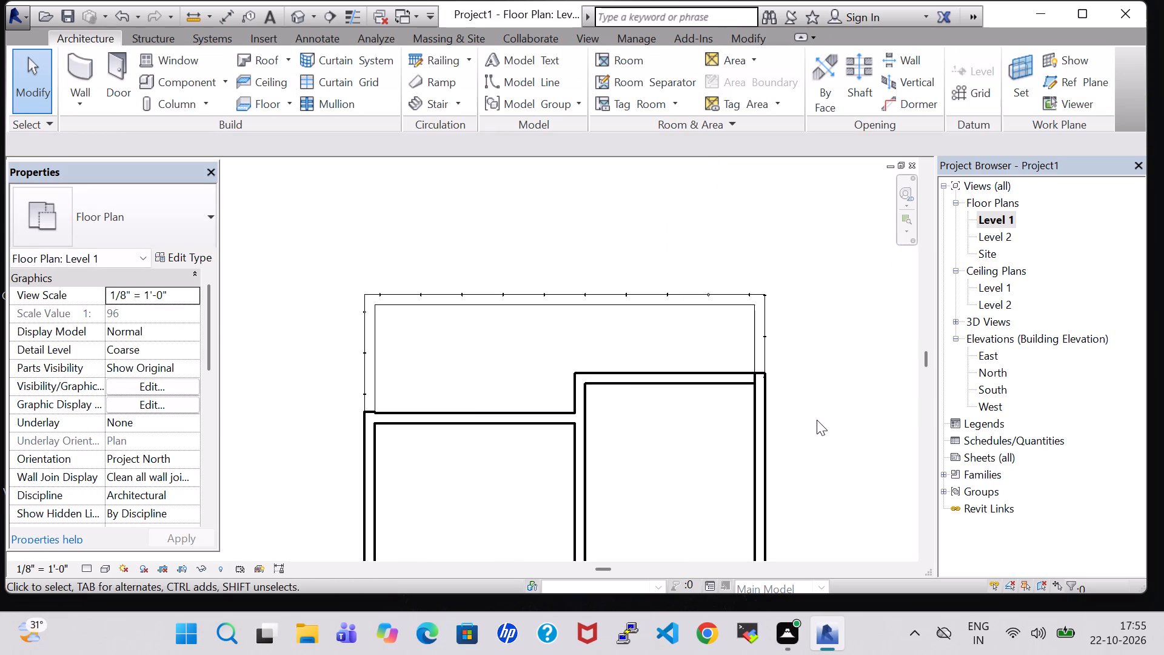
scroll(817, 420, "down", 6)
middle_click_drag(817, 423, 768, 391)
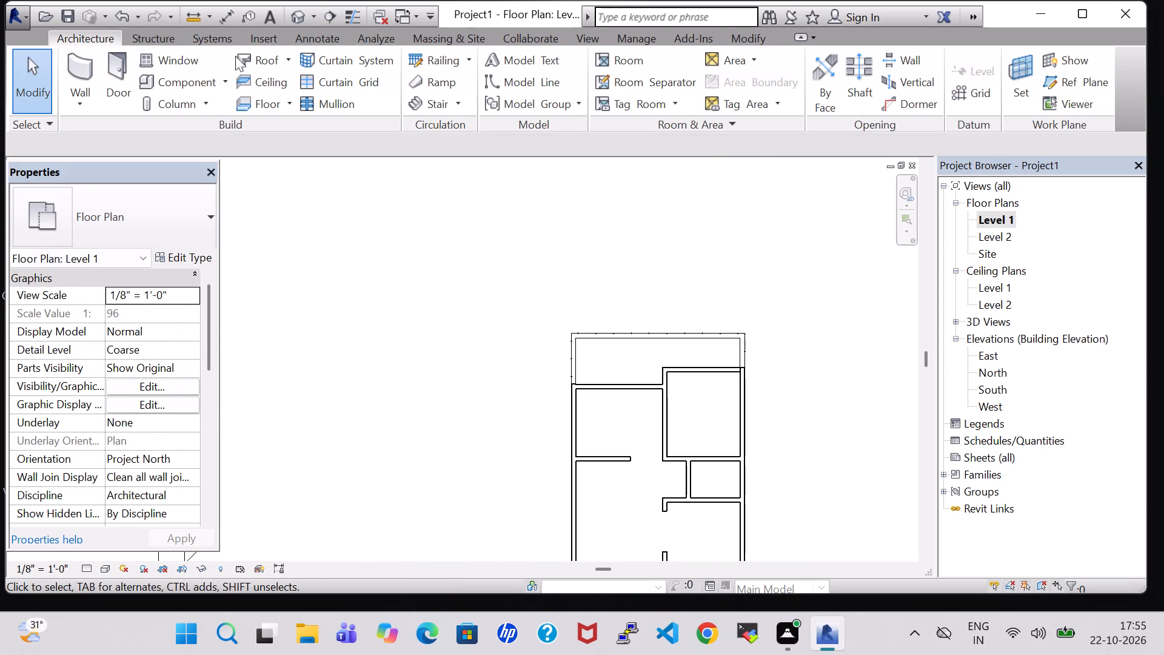
left_click(299, 24)
middle_click_drag(802, 409, 723, 426, "shift")
middle_click_drag(712, 431, 692, 433, "shift")
middle_click_drag(675, 445, 598, 475, "shift")
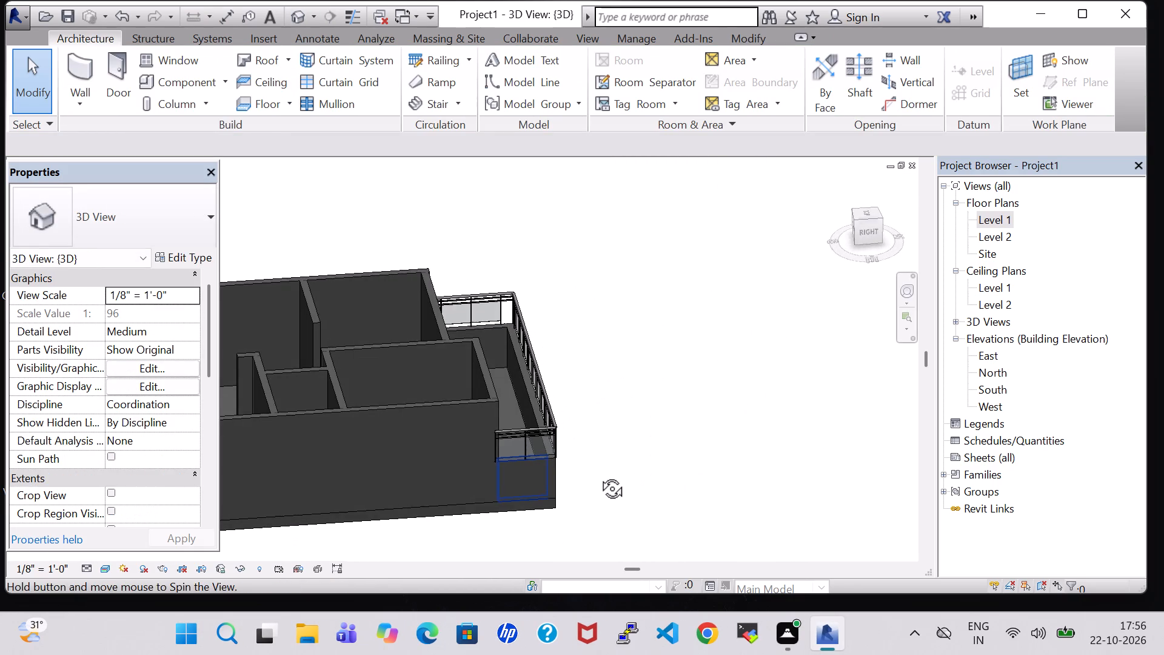
middle_click_drag(598, 475, 797, 433, "shift")
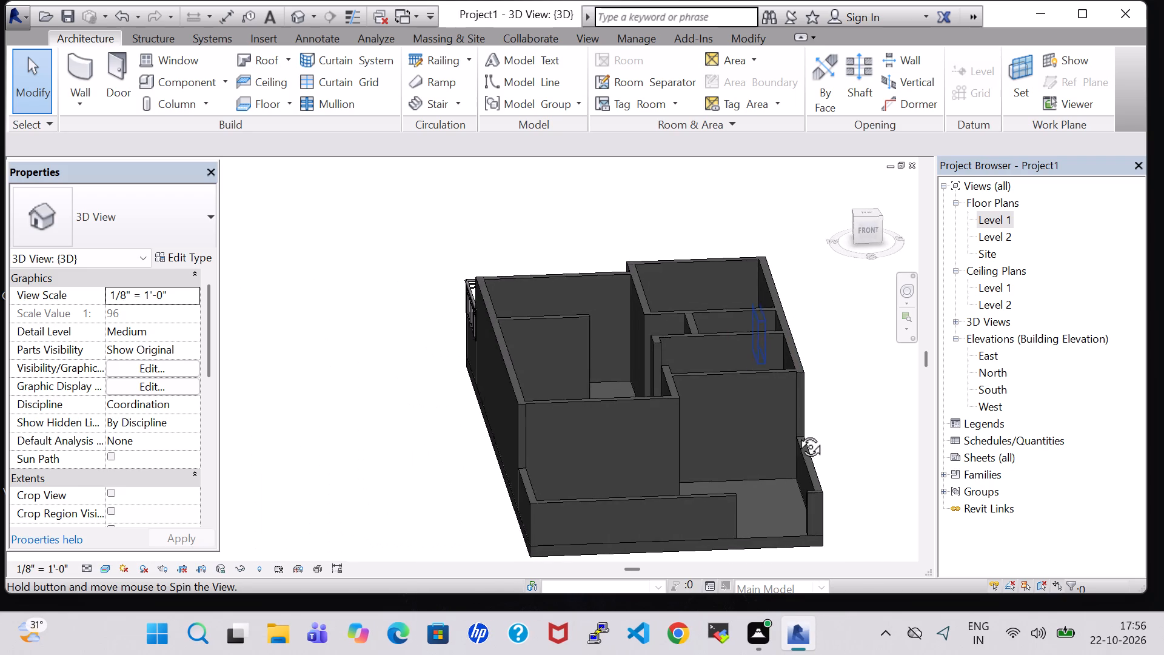
middle_click_drag(797, 433, 784, 440, "shift")
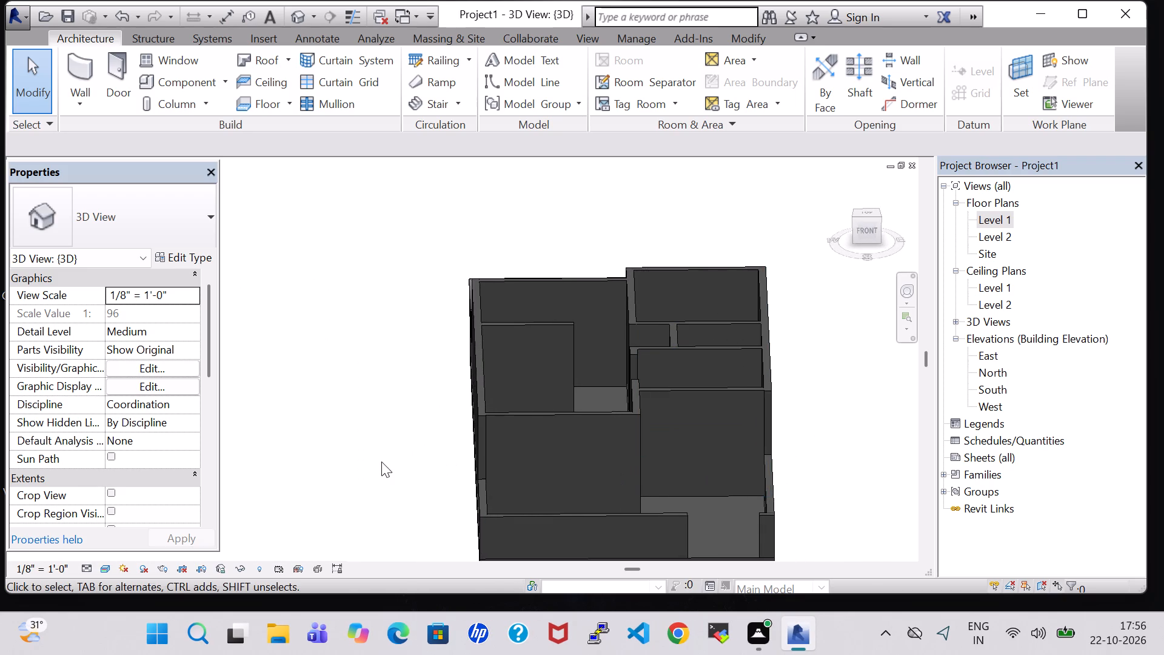
middle_click(381, 462, "shift")
middle_click_drag(395, 462, 477, 453, "shift")
scroll(609, 415, "down", 1, "shift")
left_click(573, 307)
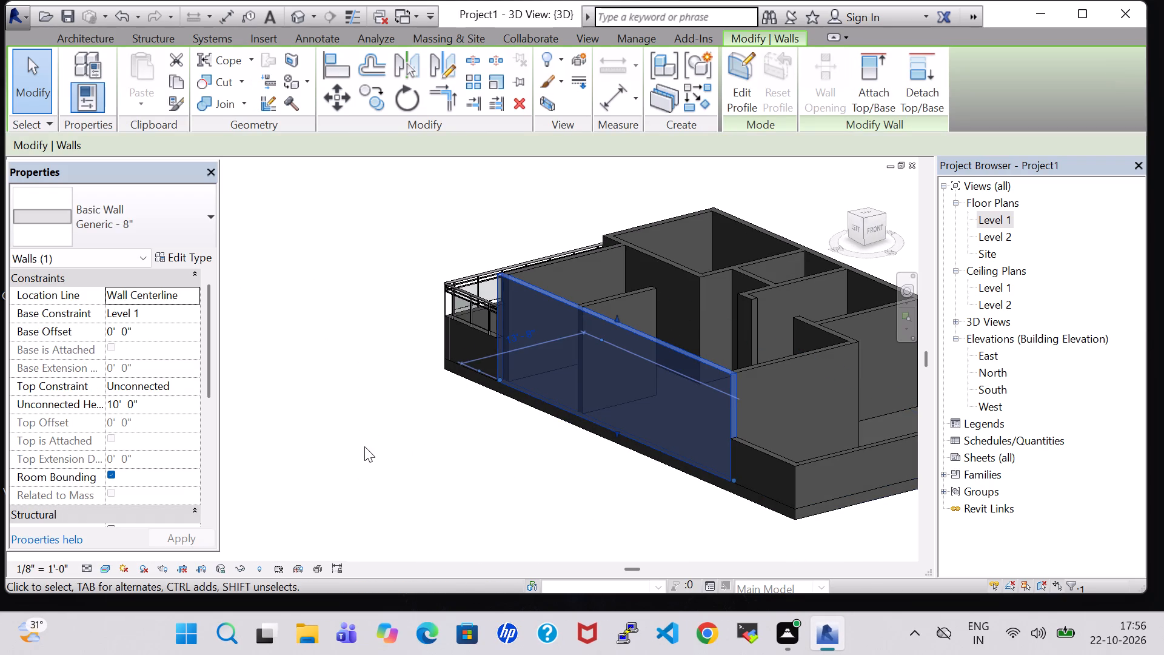
middle_click_drag(565, 489, 489, 507, "shift")
middle_click_drag(497, 483, 378, 475)
In the Level 1 plan, duplicate the wall type of the short partition stub north of the east room's opening as INNER WALL.
double_click(992, 222)
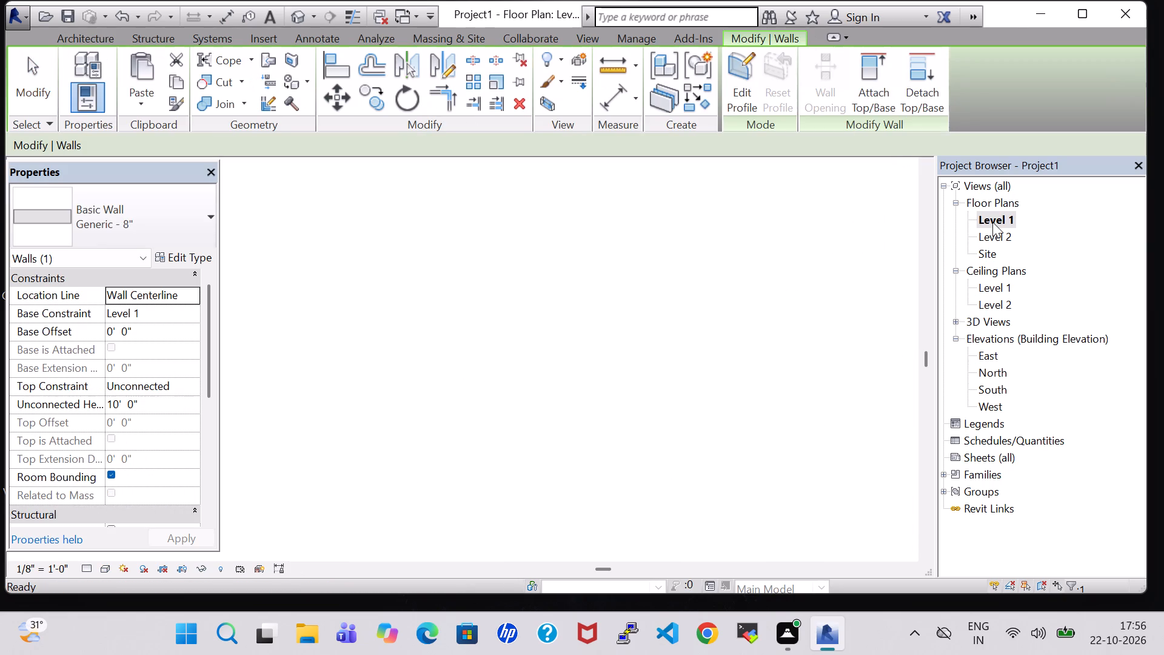
left_click(664, 505)
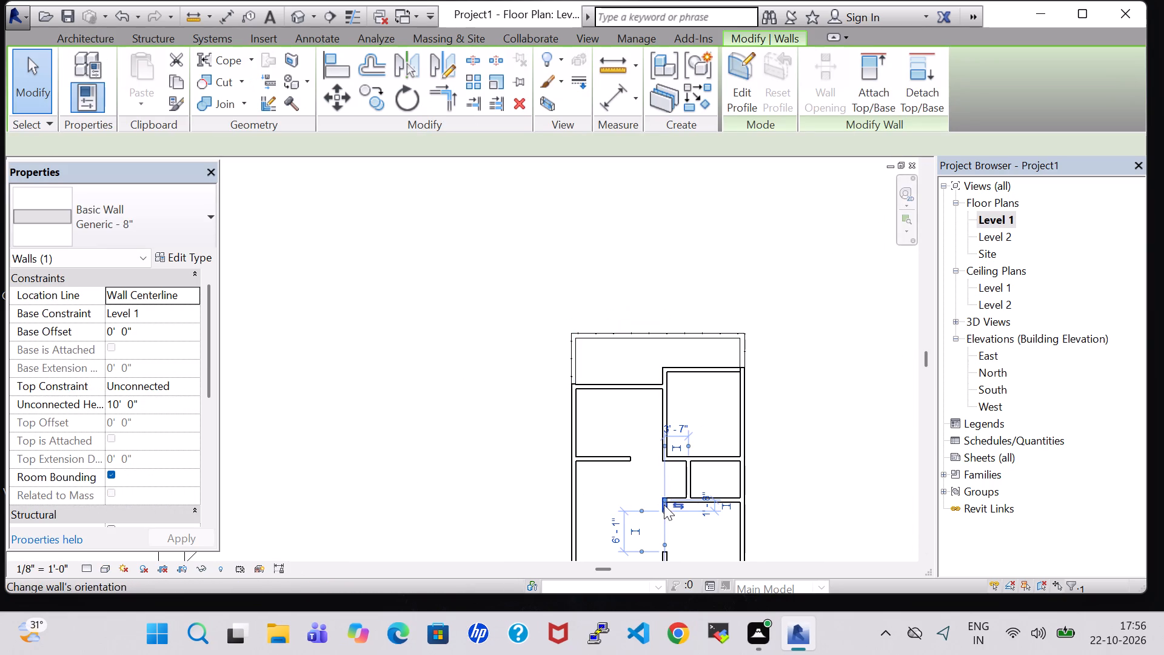
left_click(160, 260)
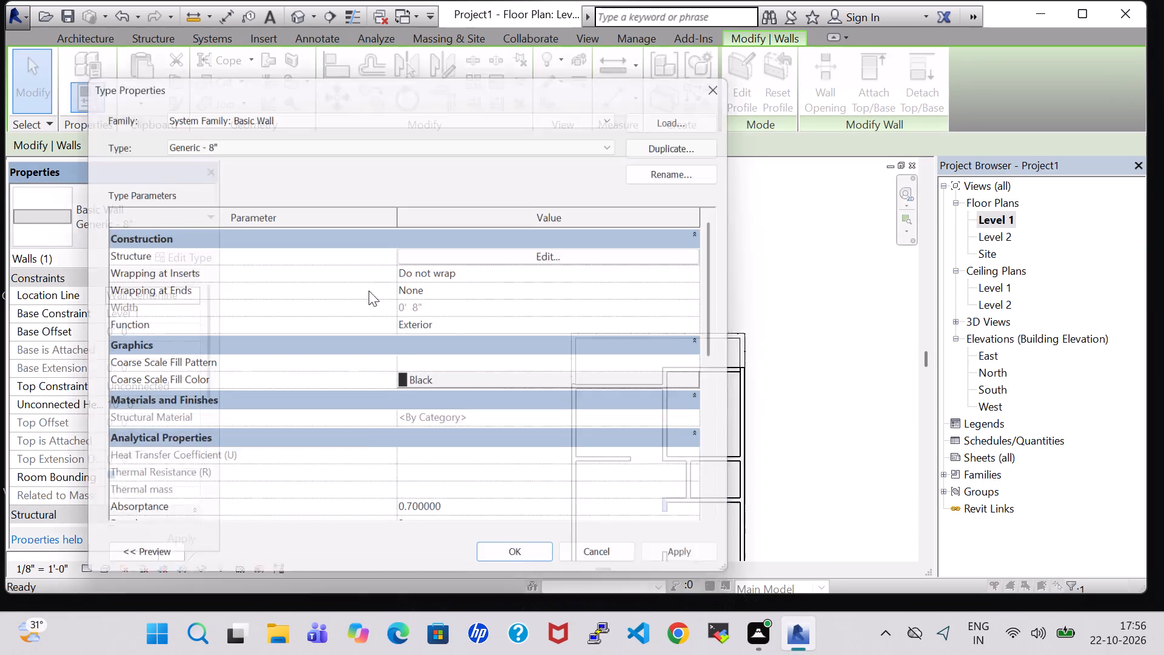
left_click(706, 139)
key("BackSpace")
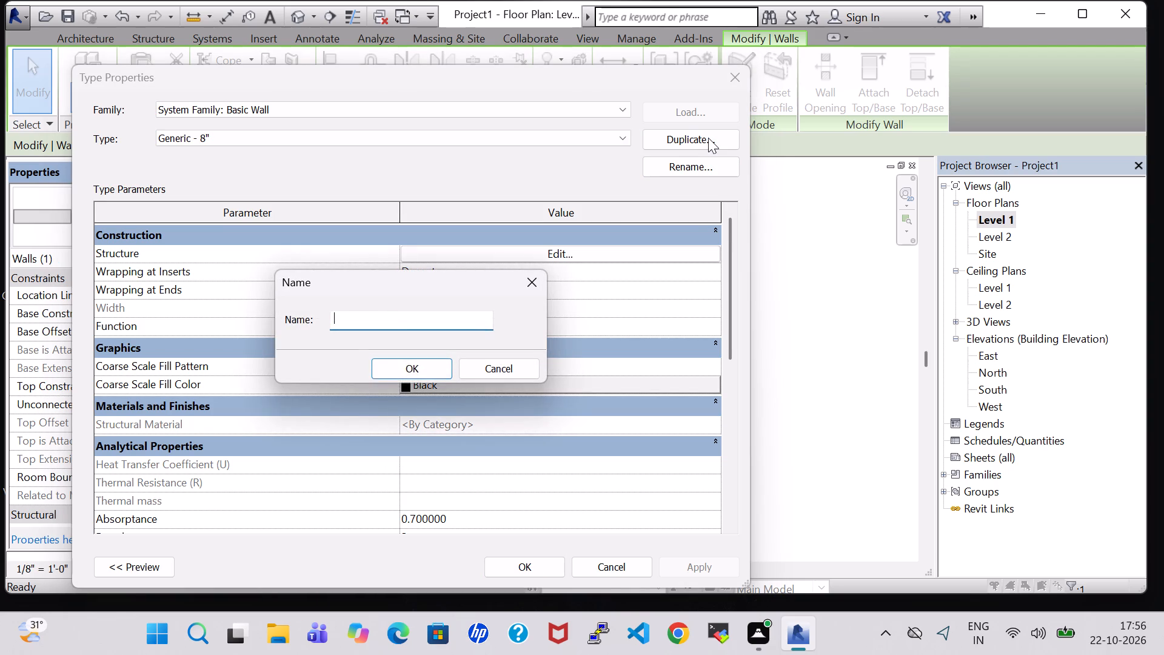
type("INNER")
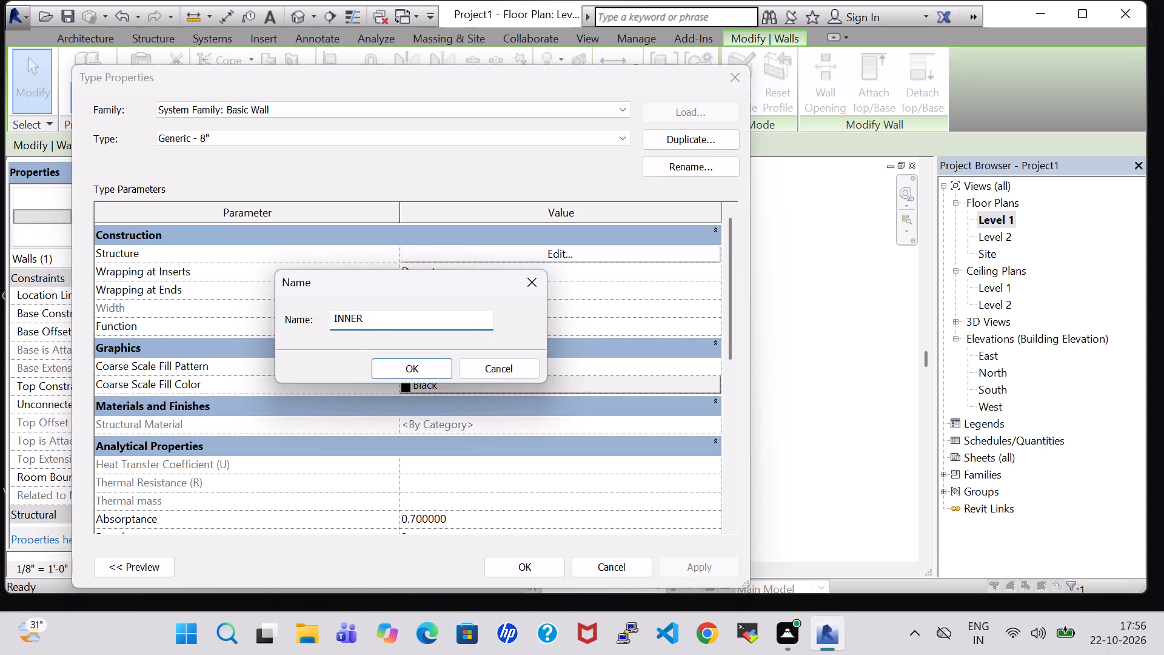
key("space")
type("WALL")
left_click(424, 369)
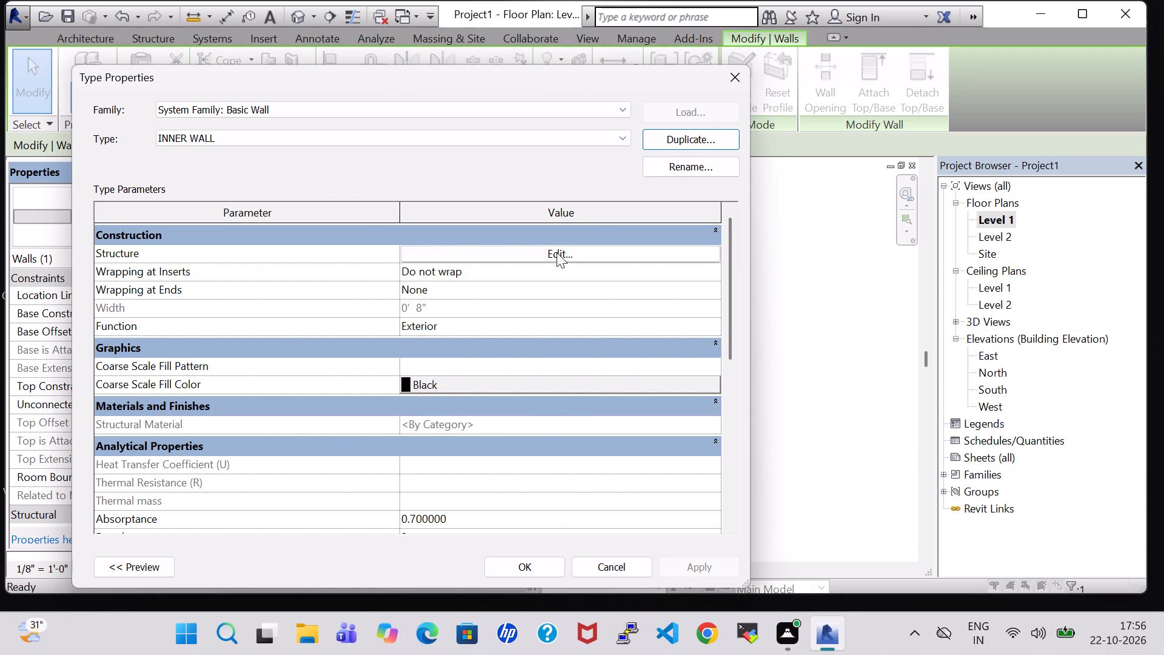
Set the structure layer thickness of the INNER WALL type to 6" and apply it to the selected partition stub.
left_click(557, 252)
left_click(434, 253)
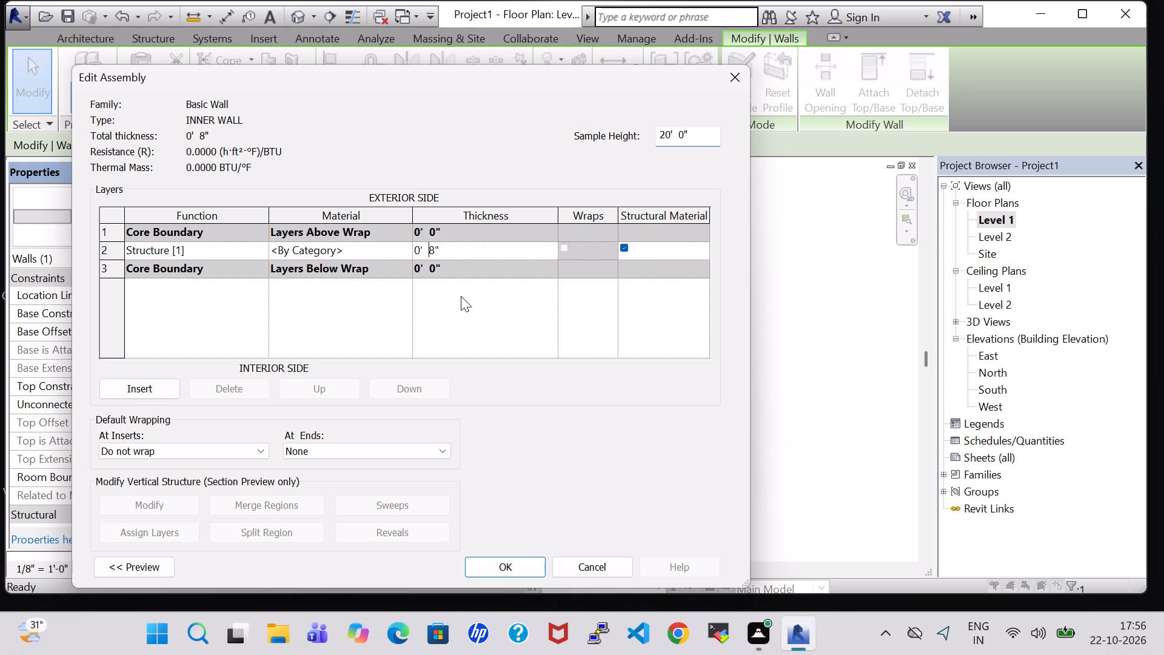
key("Right")
key("BackSpace")
key("6")
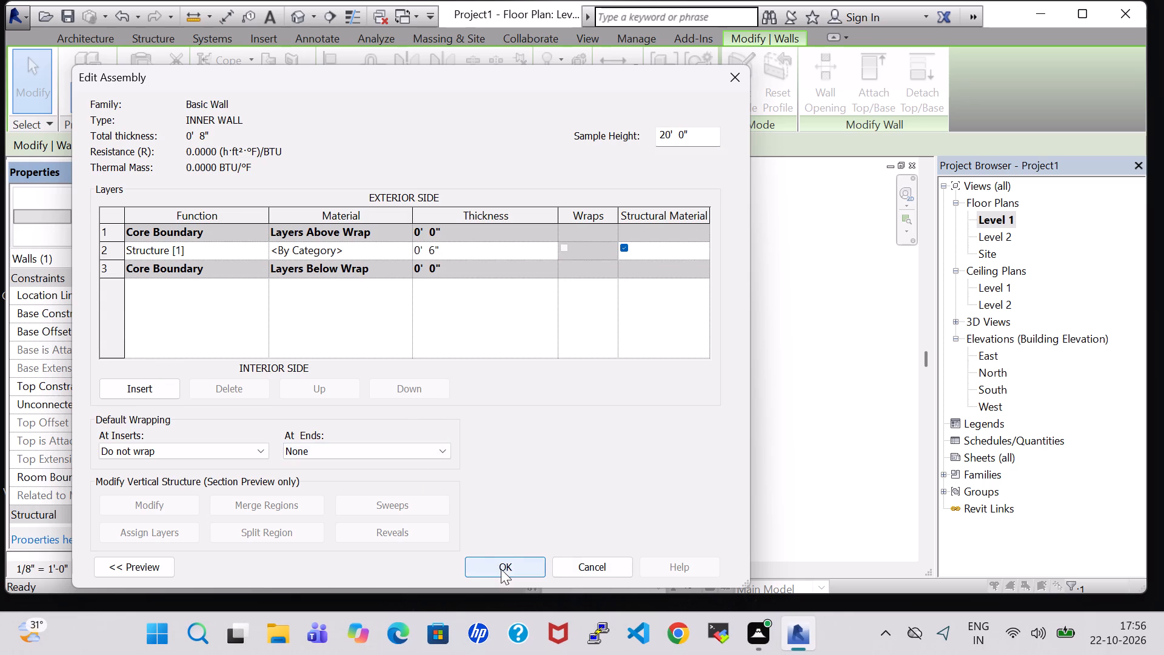
left_click(501, 569)
left_click(506, 570)
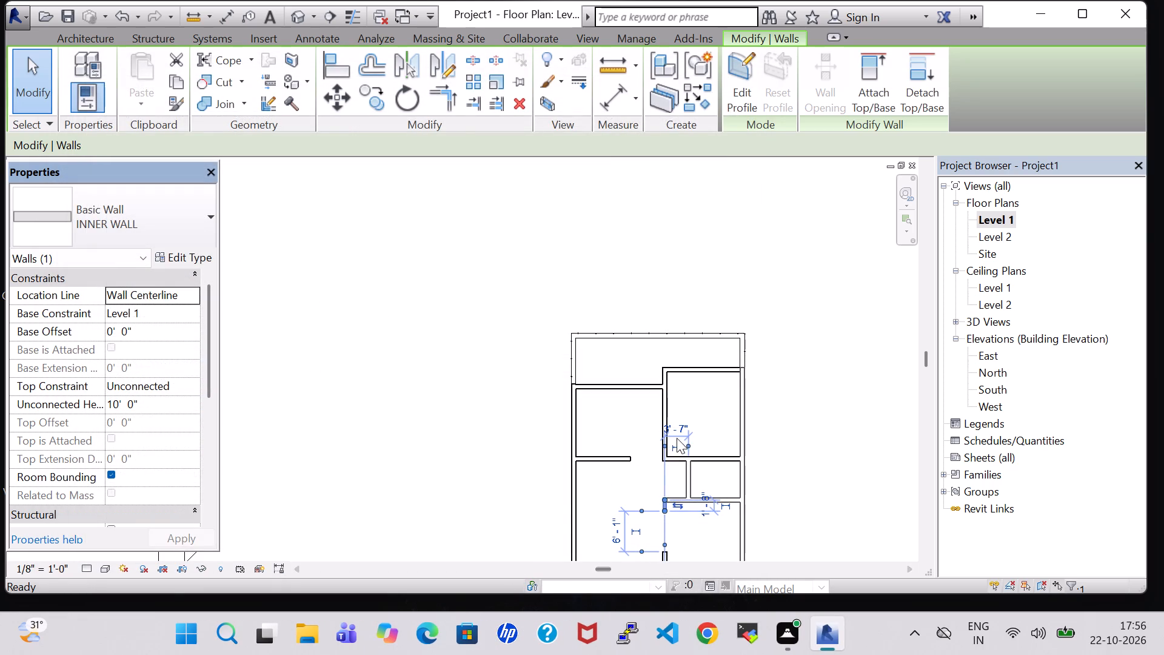
left_click(810, 424)
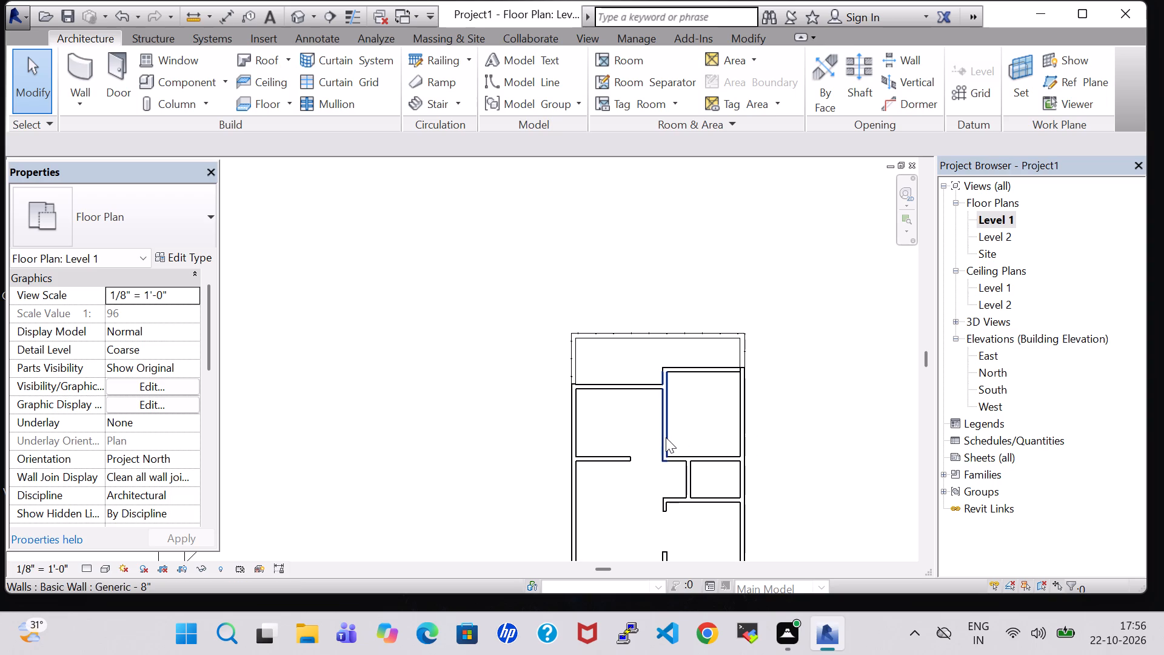
Change the northeast room's west wall and the short partition south of the northwest room to the INNER WALL type.
left_click(666, 437)
left_click(206, 228)
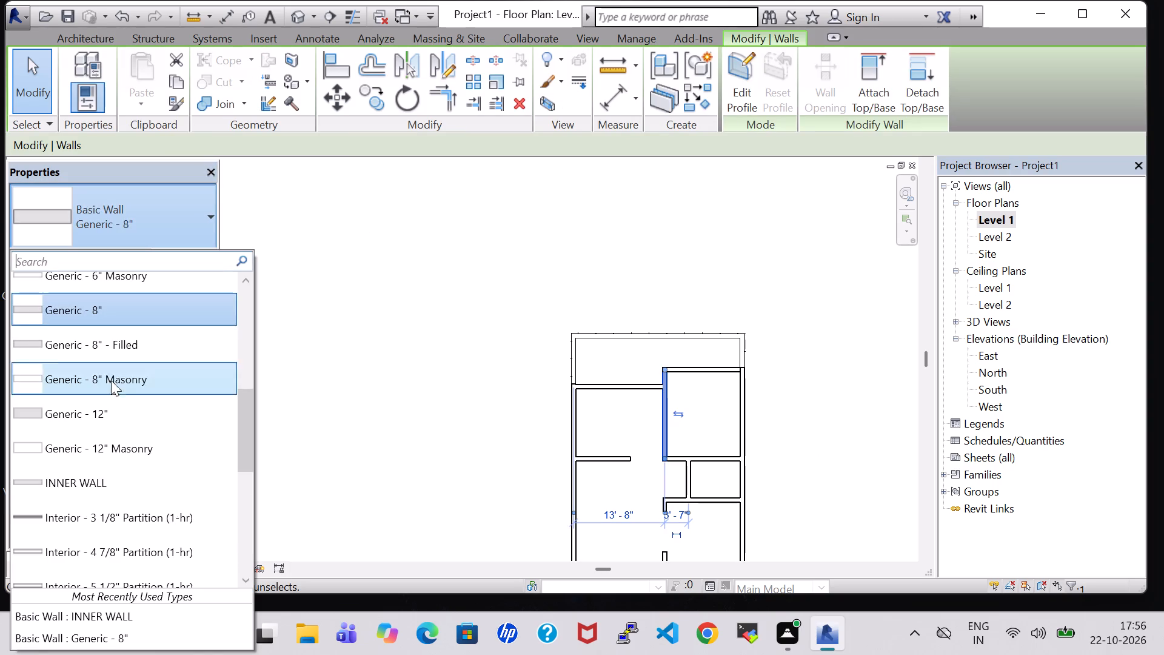
left_click(103, 483)
left_click(849, 476)
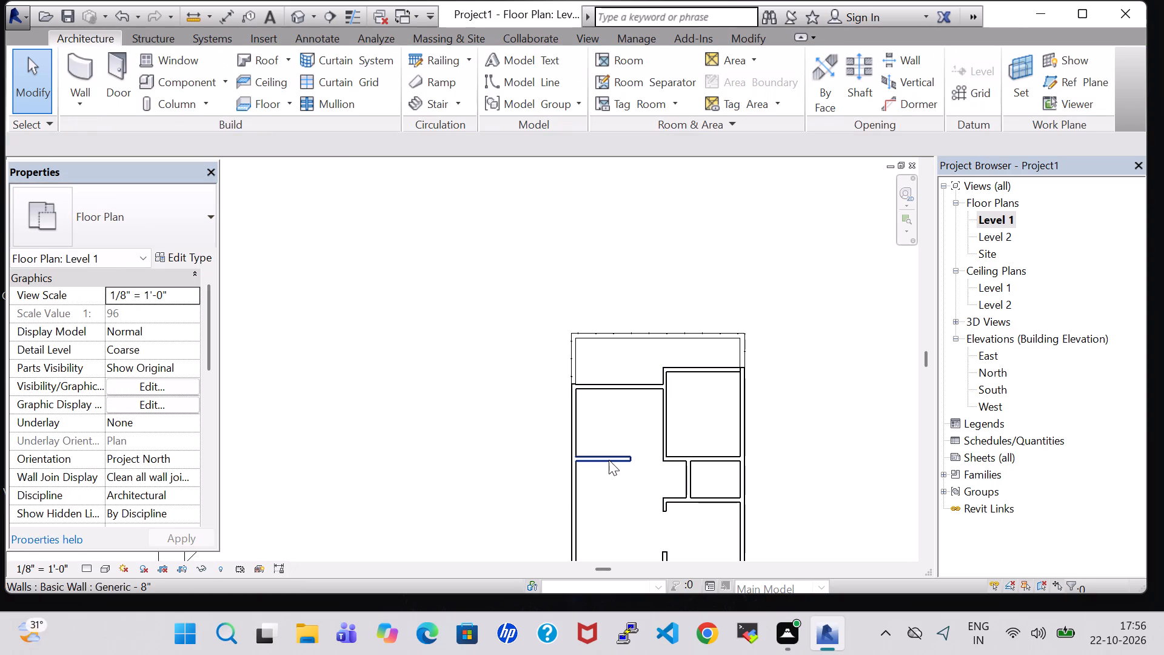
left_click(609, 460)
left_click(166, 229)
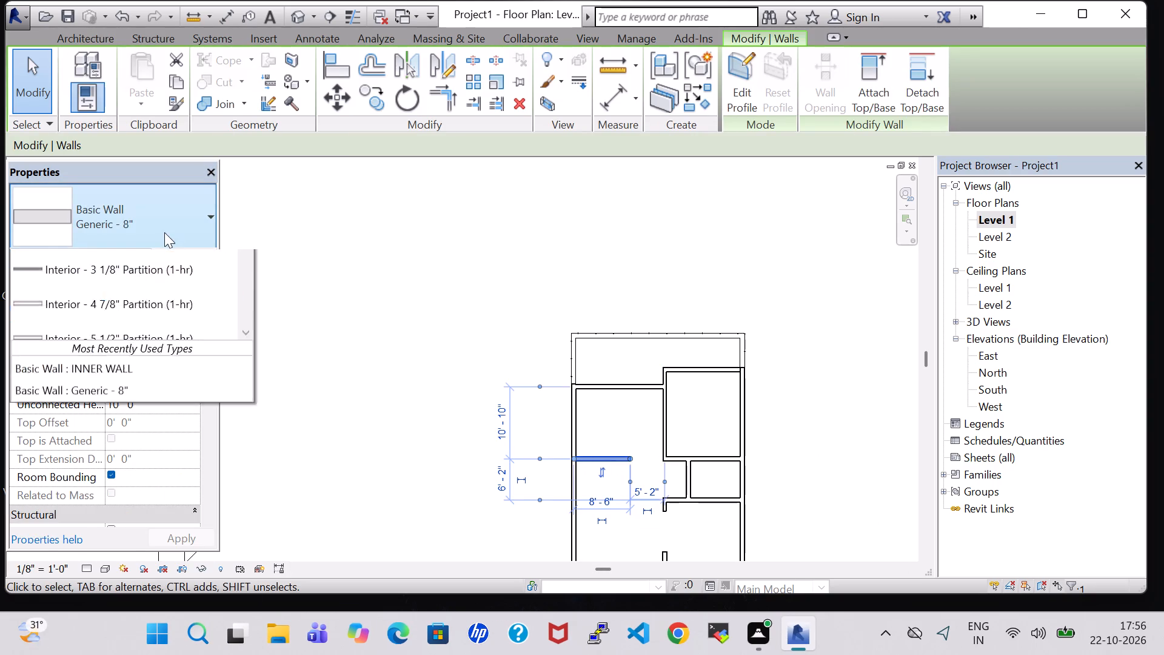
left_click(122, 479)
left_click(606, 386)
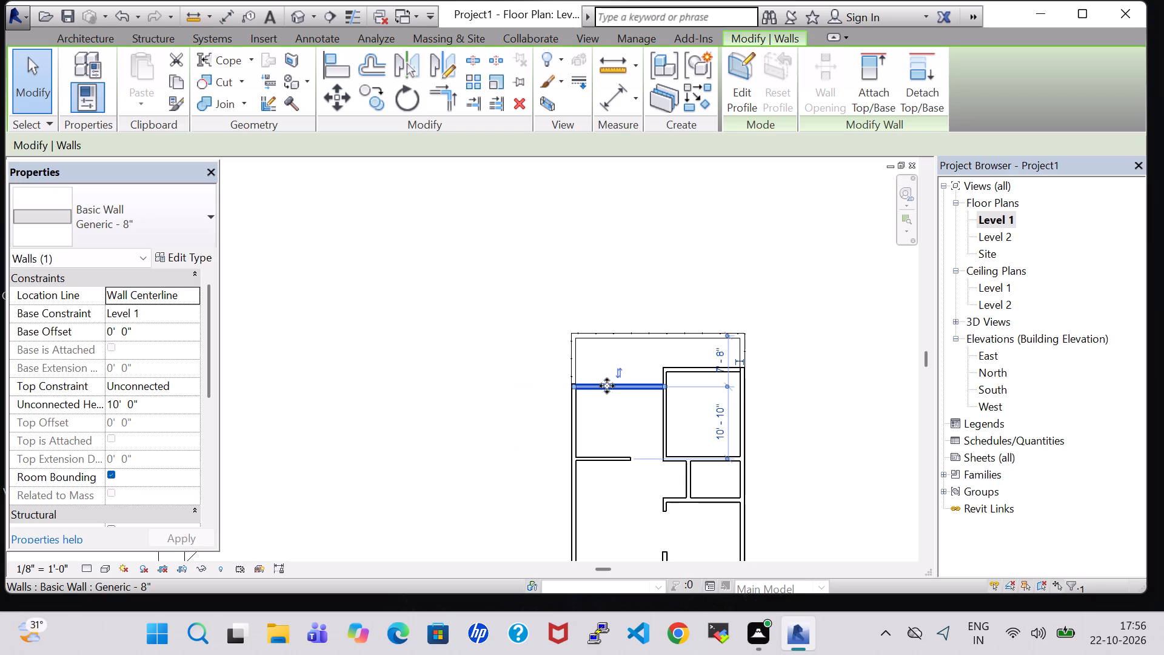
left_click(513, 397)
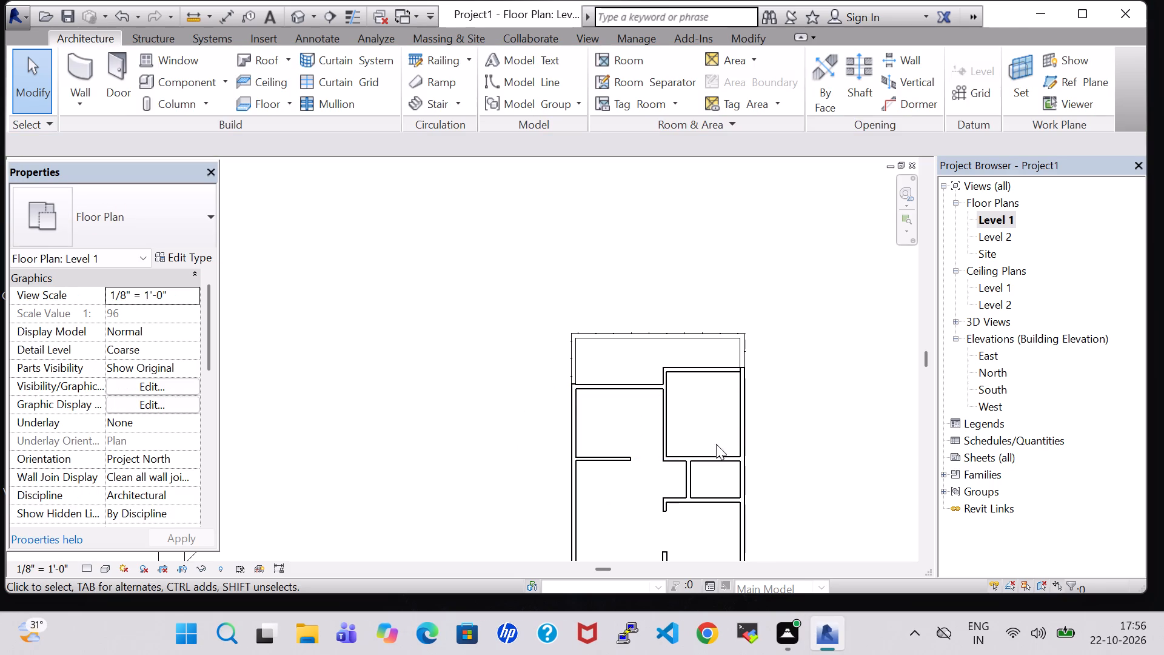
Change the northeast room's south wall and the west wall of the small room below it to the INNER WALL type.
left_click(721, 459)
left_click(174, 217)
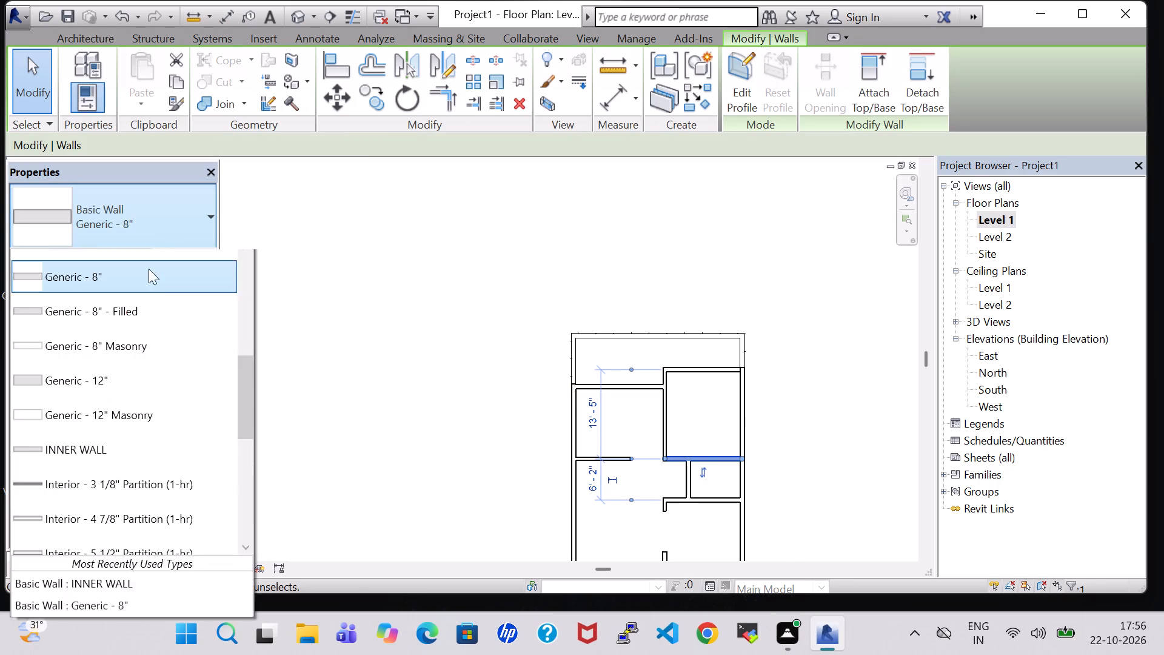
left_click(111, 482)
left_click(689, 485)
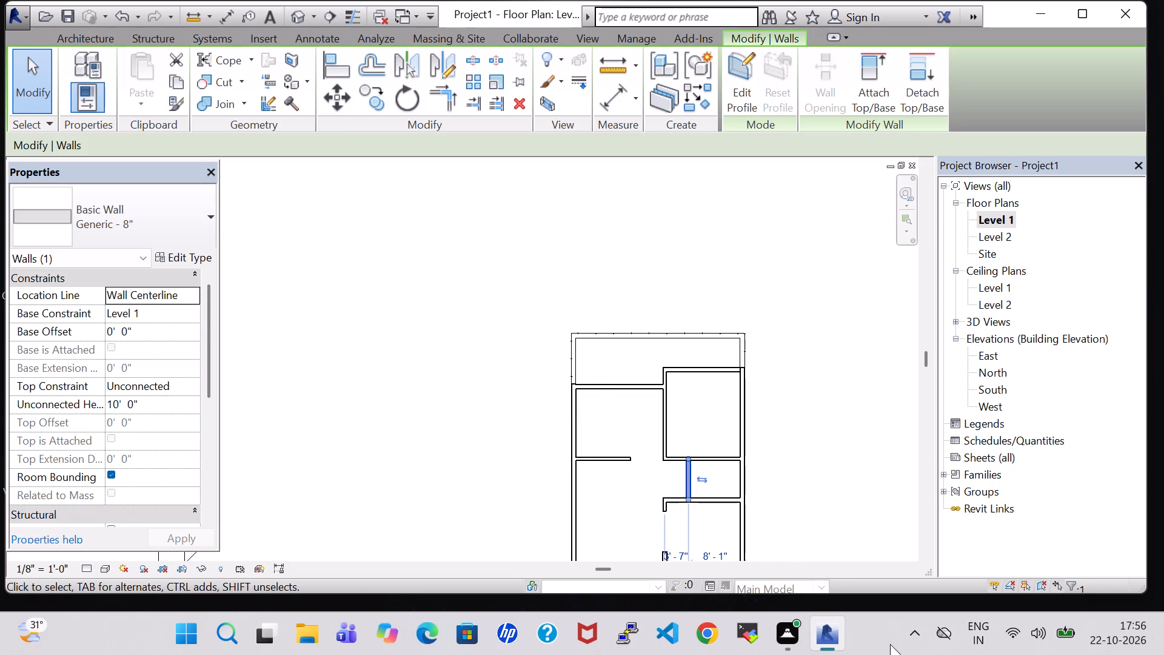
left_click(143, 199)
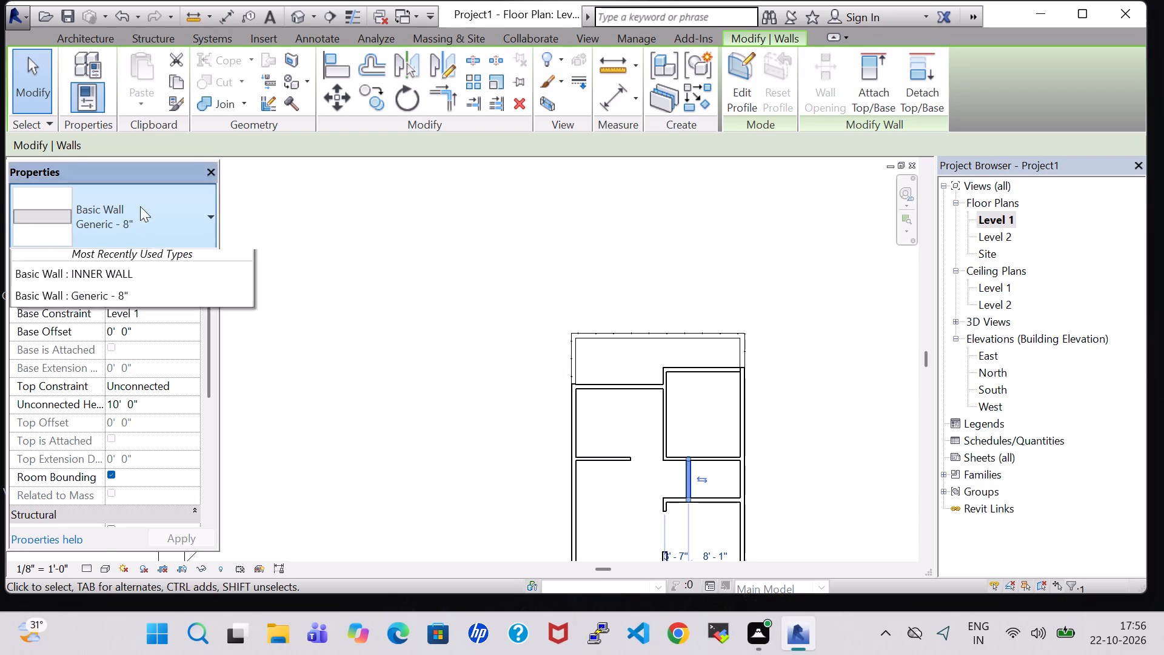
left_click(107, 486)
left_click(845, 455)
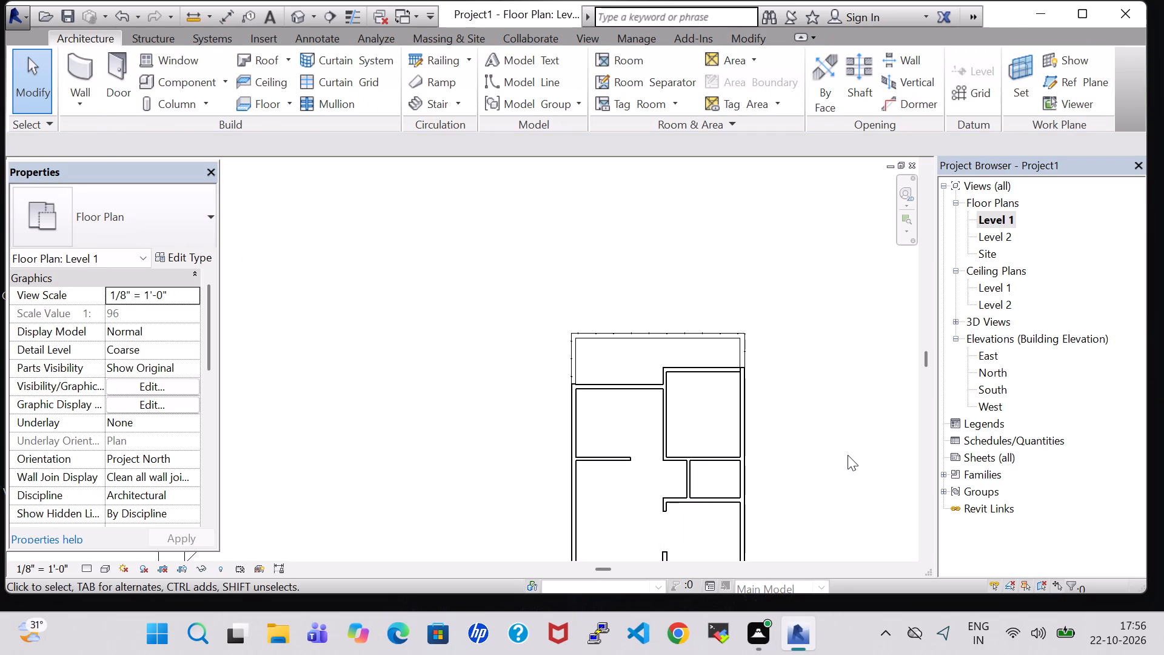
Change the east room's north wall and the partition south of its opening to the INNER WALL type.
middle_click_drag(848, 455, 787, 343)
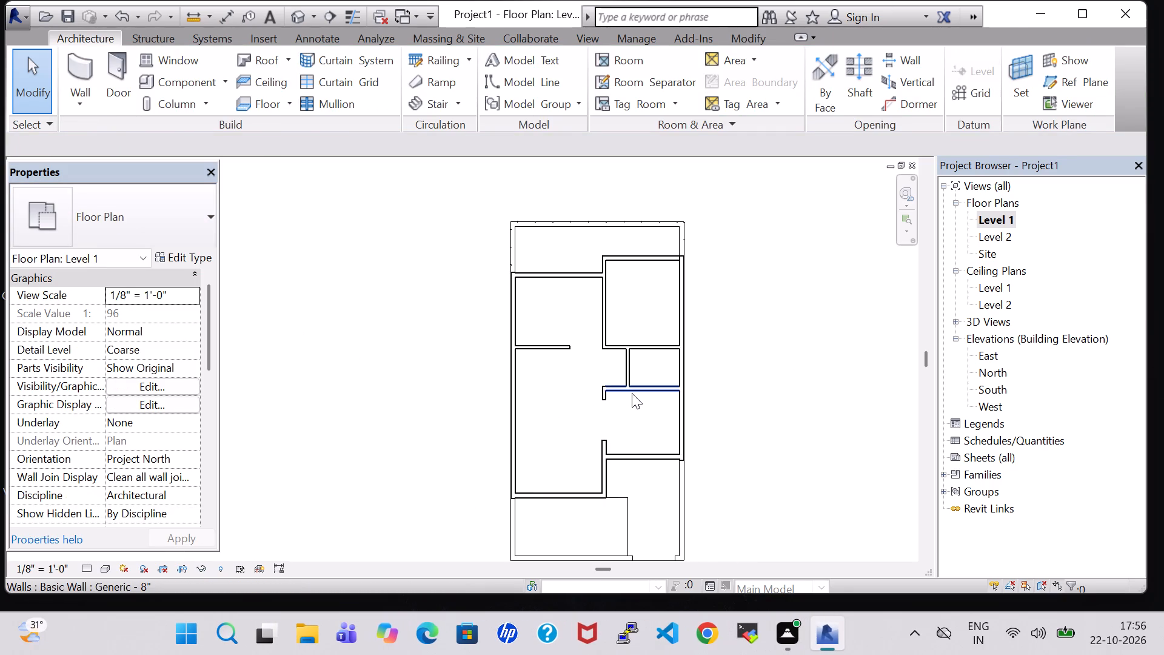
left_click(633, 393)
left_click(104, 229)
left_click(96, 472)
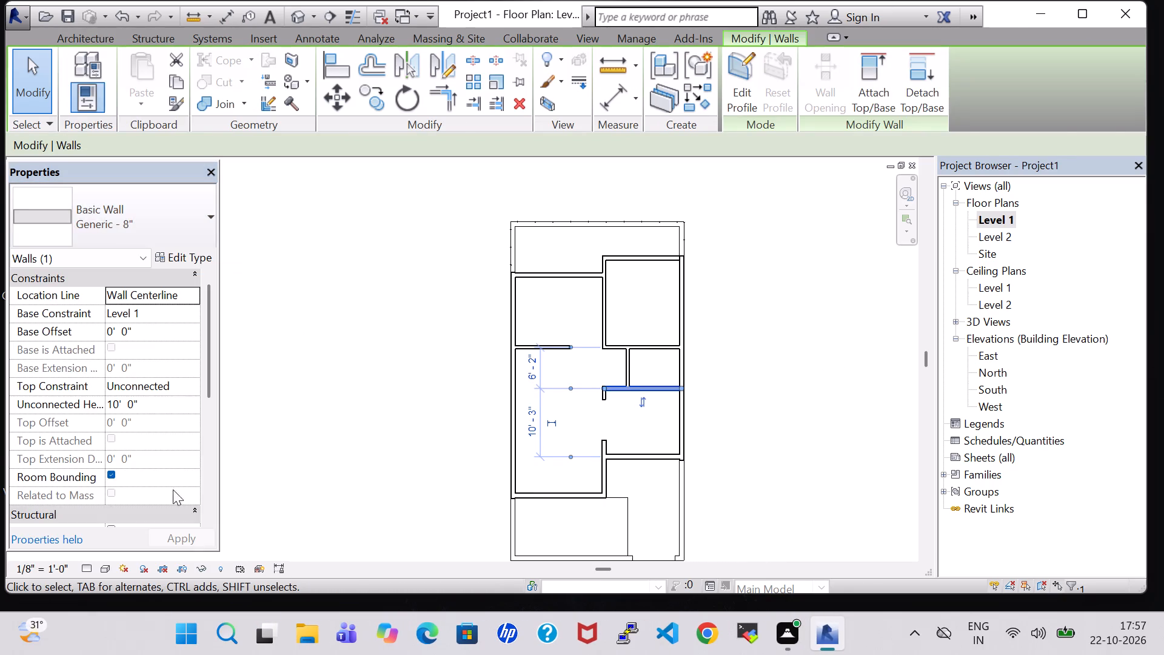
left_click(809, 443)
left_click(600, 450)
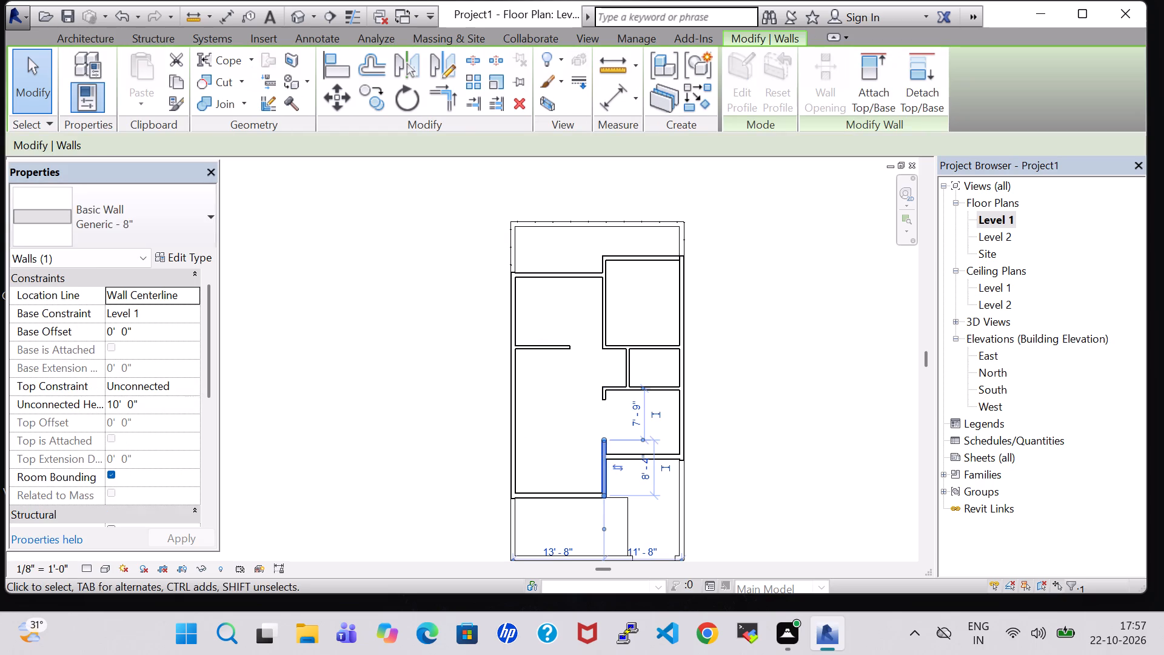
left_click(103, 220)
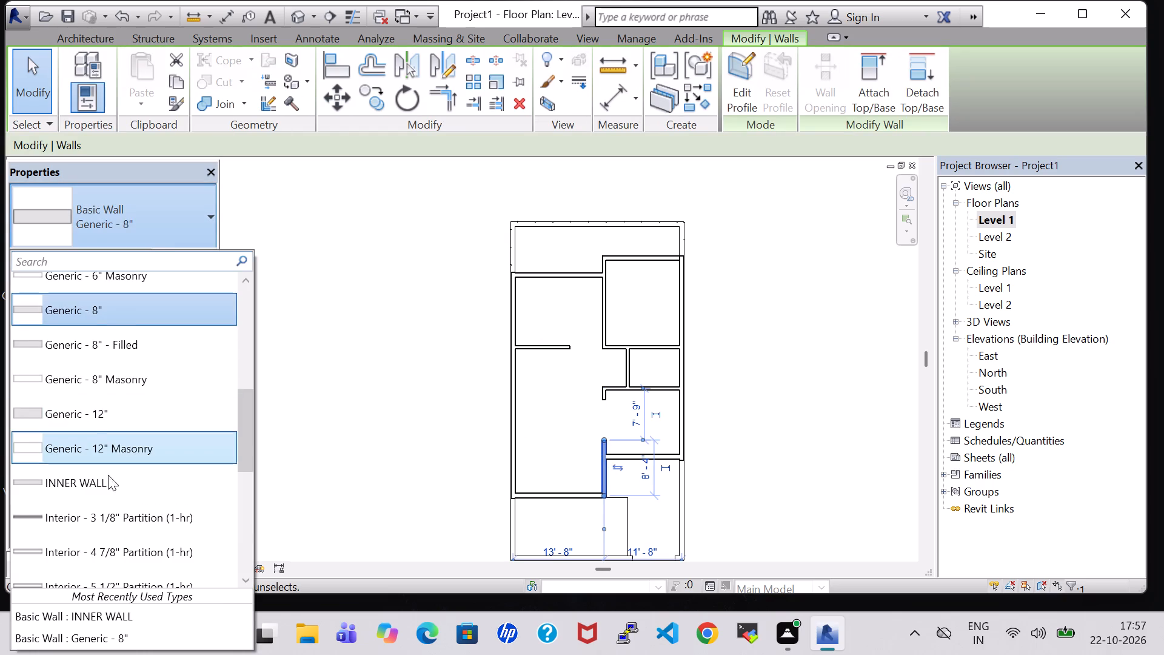
left_click(108, 488)
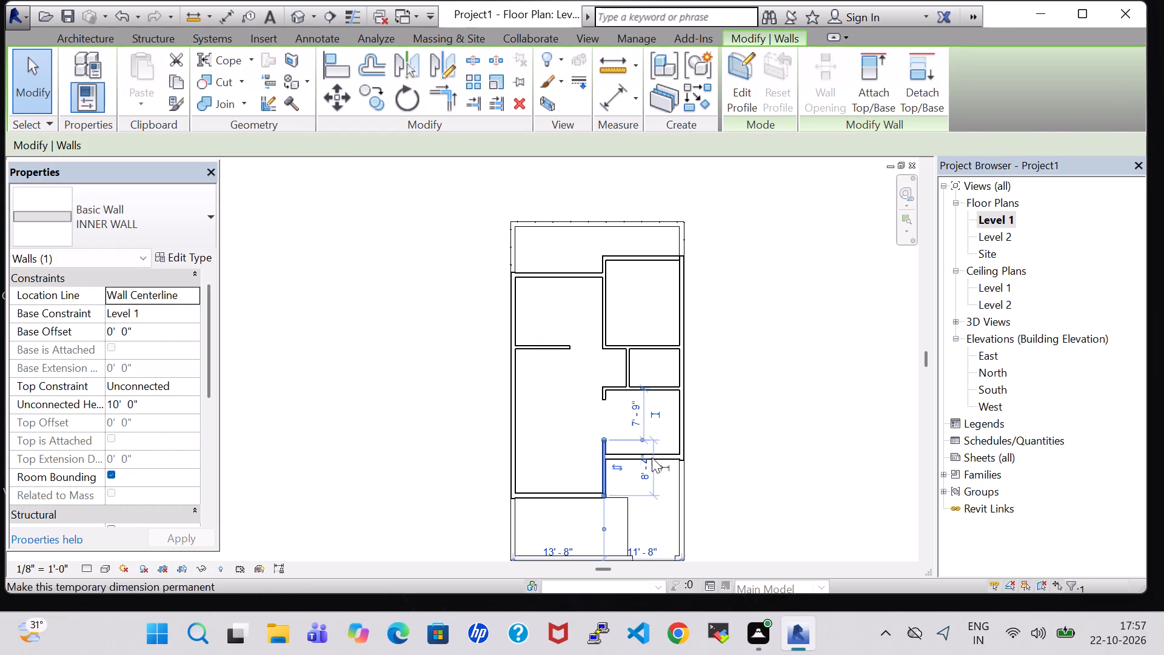
left_click(828, 452)
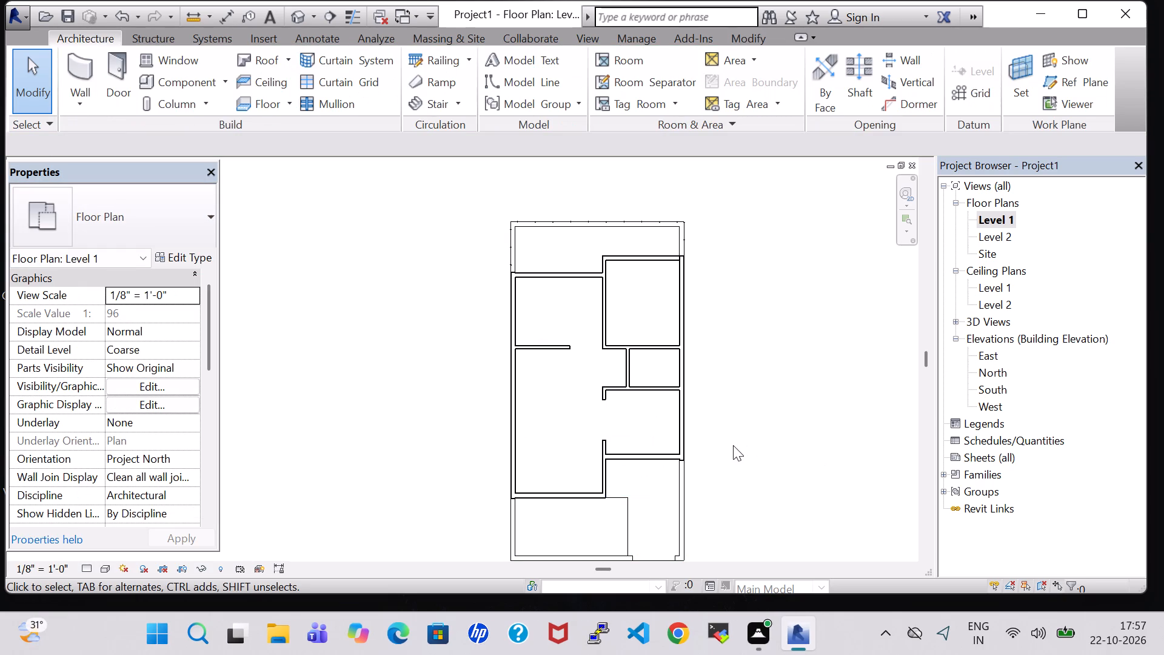
Change the south walls of the east room and the large west room to the INNER WALL type.
left_click(644, 461)
left_click(120, 213)
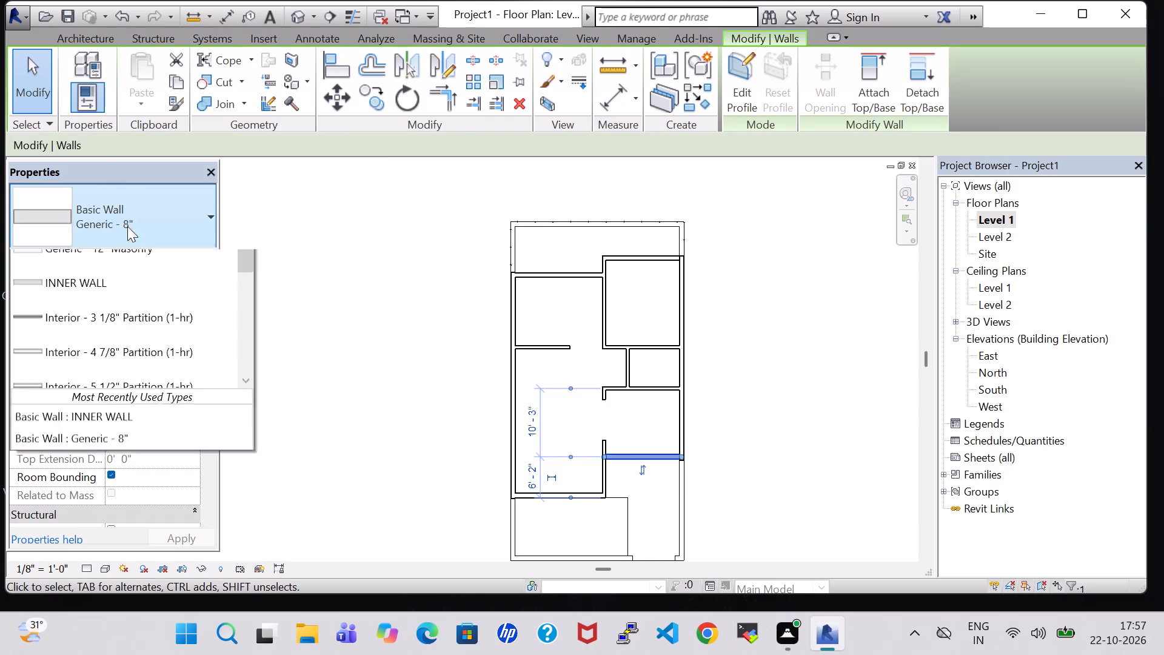
left_click(107, 487)
left_click(749, 446)
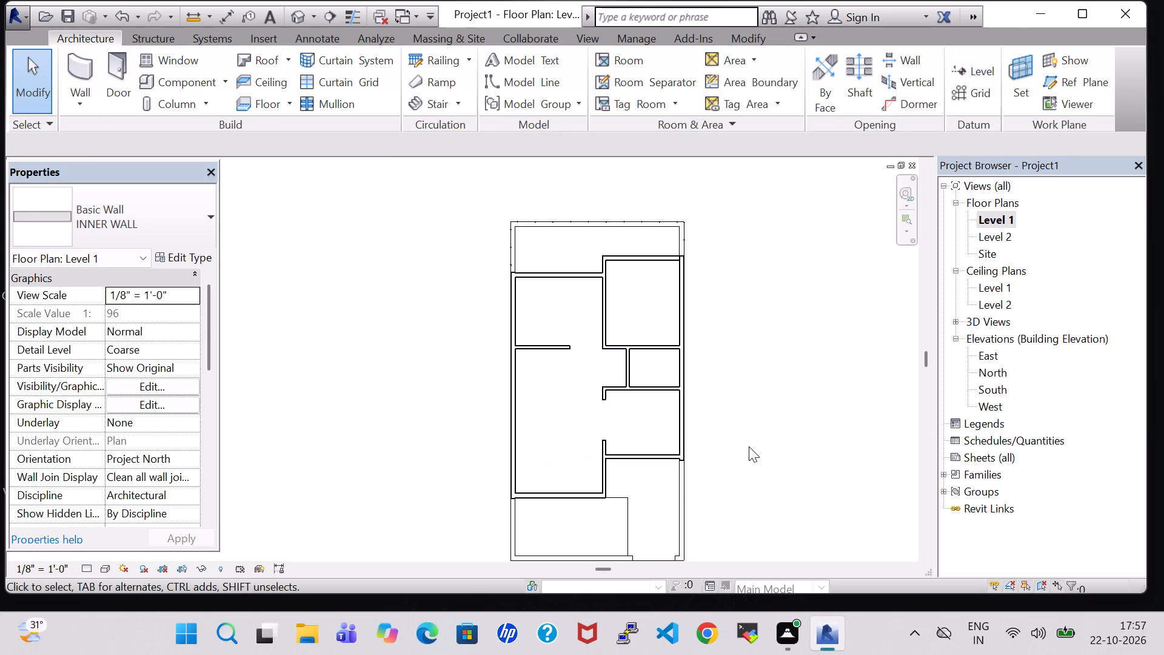
middle_click_drag(749, 446, 745, 386)
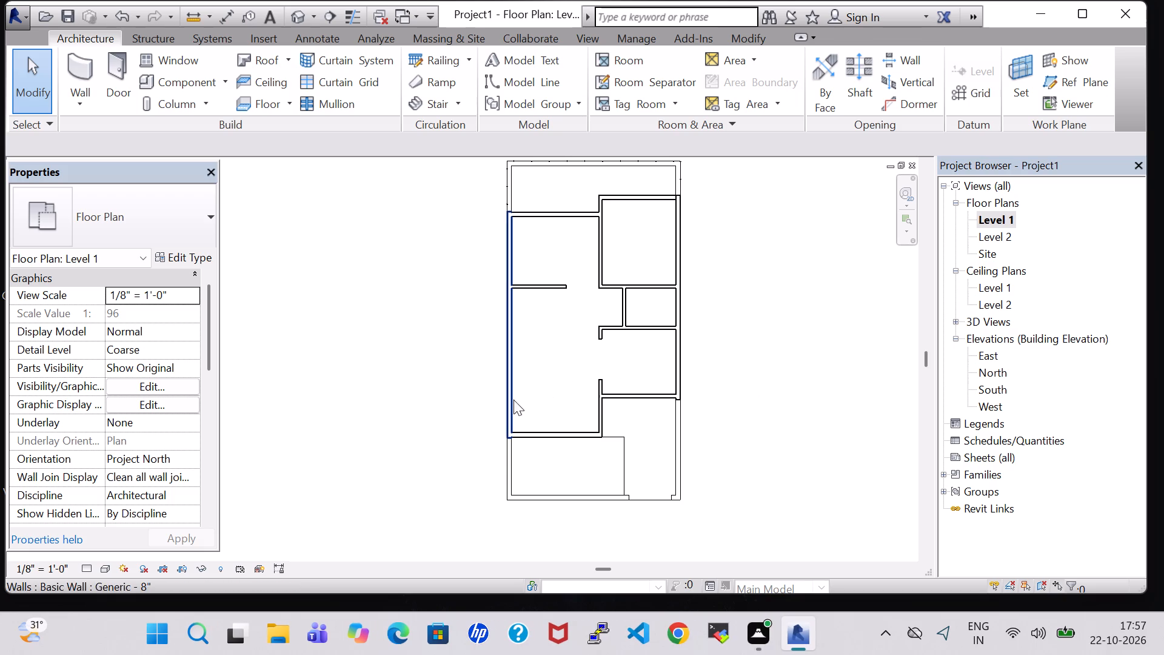
left_click(552, 440)
left_click(179, 233)
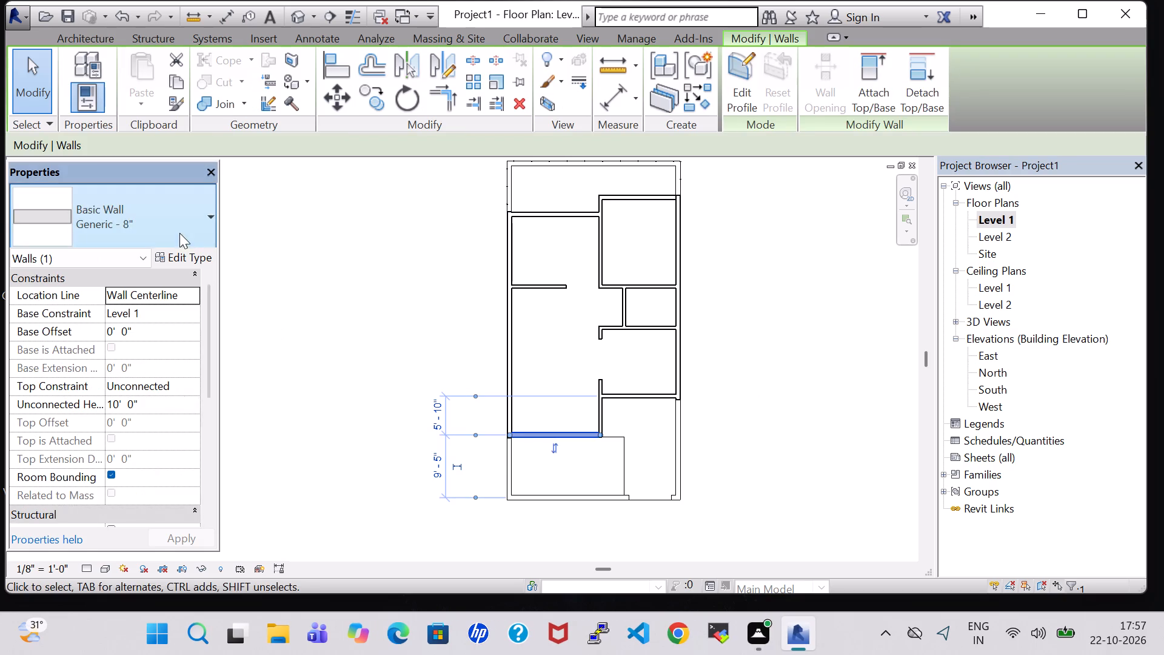
left_click(118, 485)
left_click(766, 420)
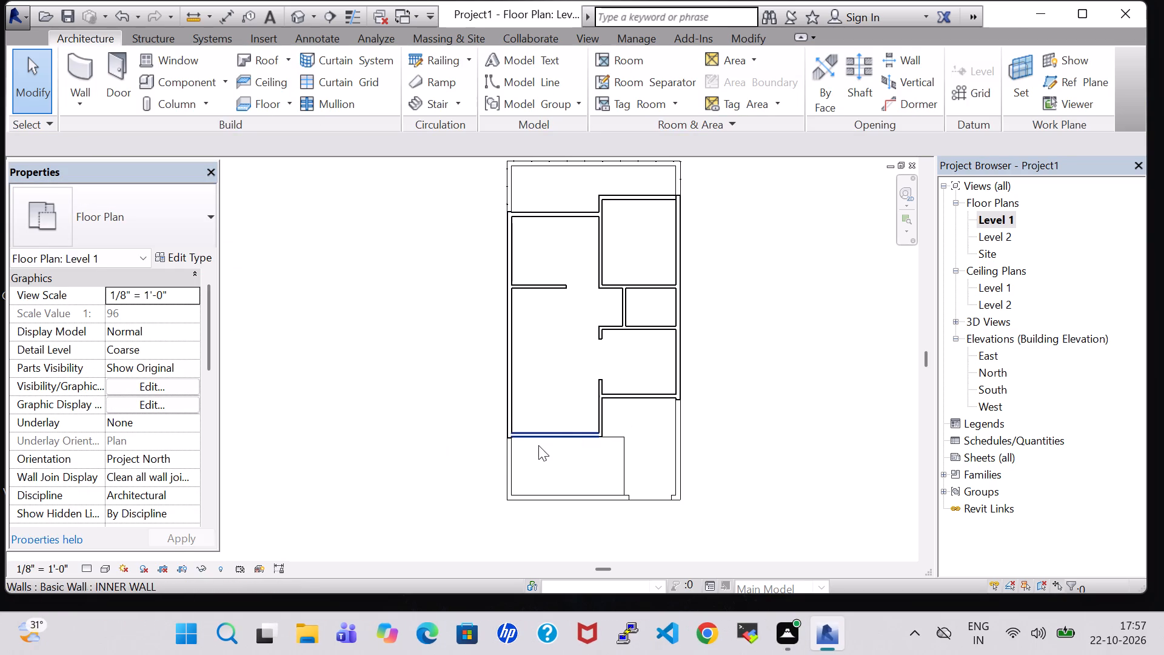
Set the structure layer material of the west wall's Generic - 8" type to Brick, Common and check it in 3D.
left_click(509, 397)
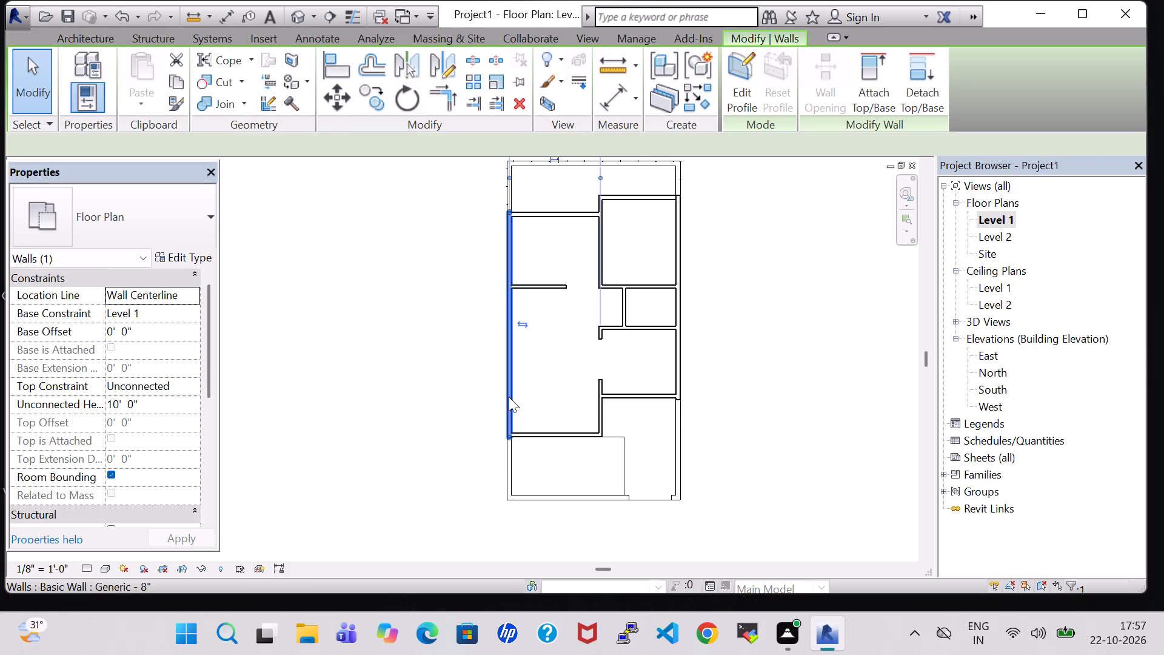
left_click(178, 258)
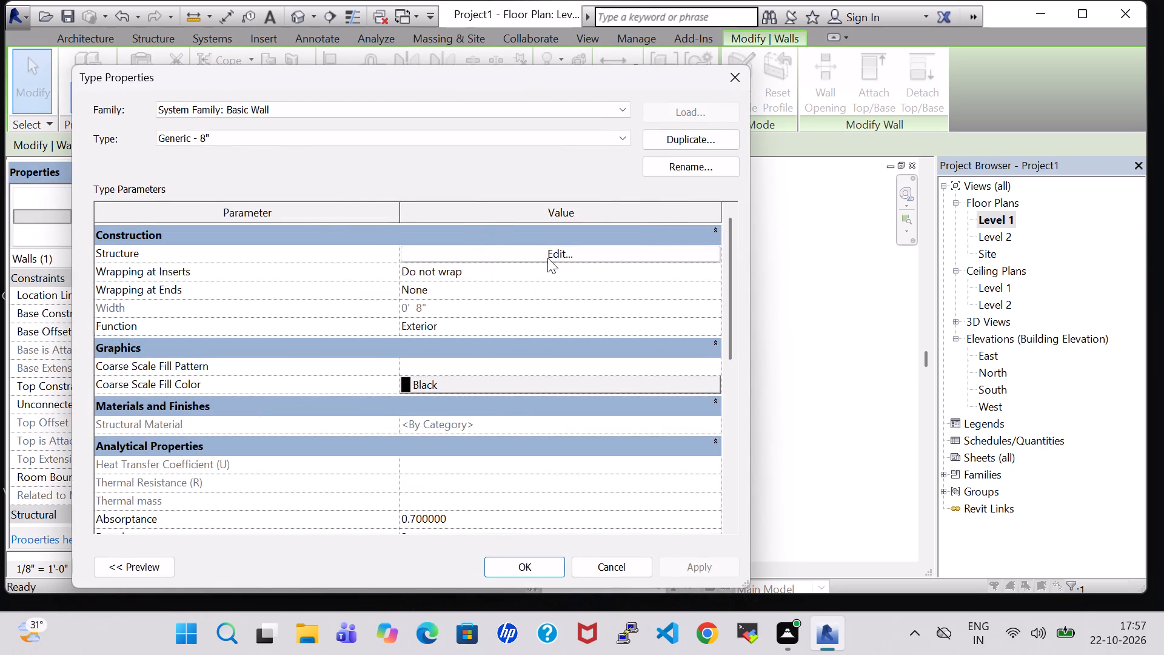
left_click(547, 258)
left_click(363, 249)
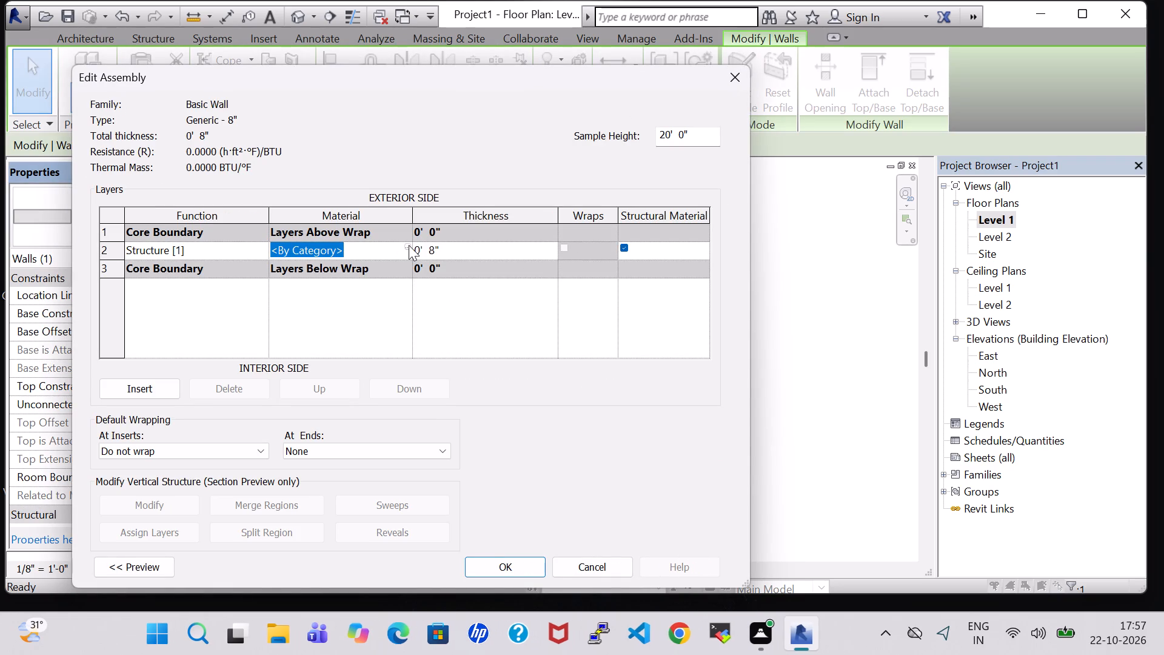
left_click(409, 245)
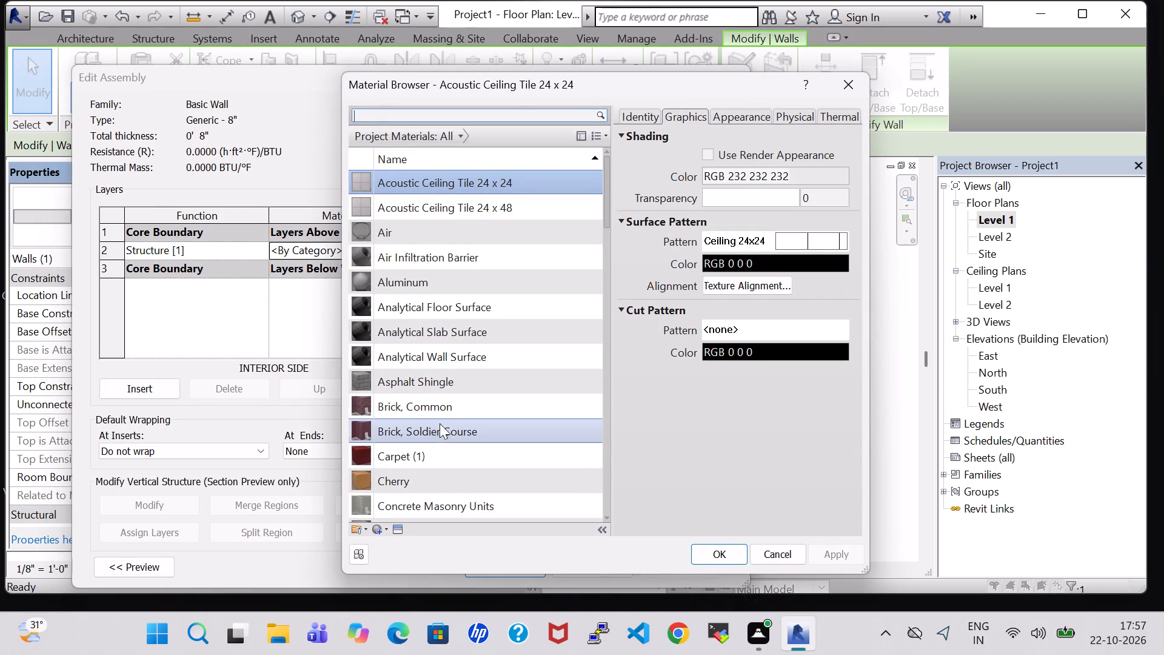
left_click(441, 406)
left_click(706, 557)
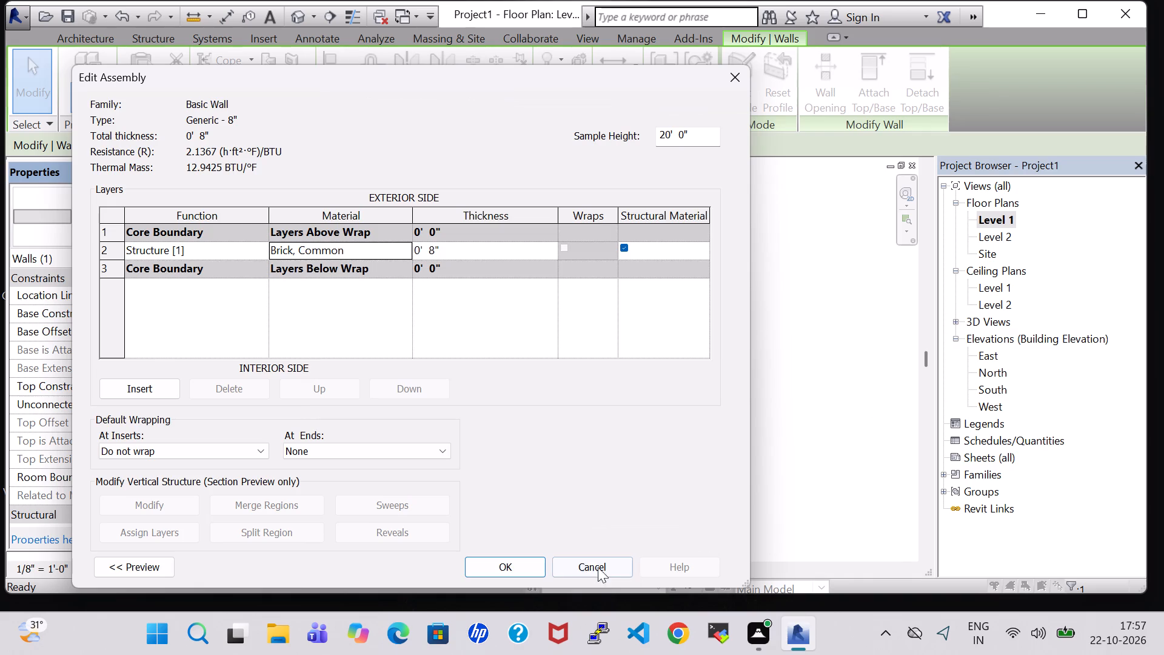
left_click(492, 565)
left_click(692, 573)
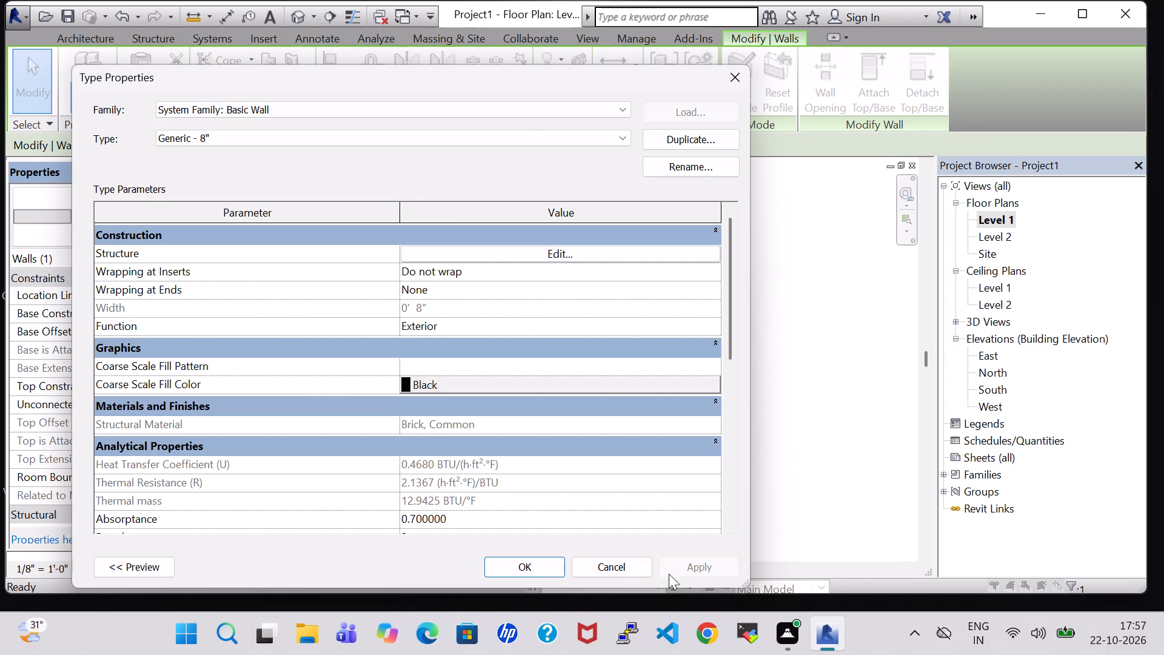
left_click(526, 565)
left_click(294, 16)
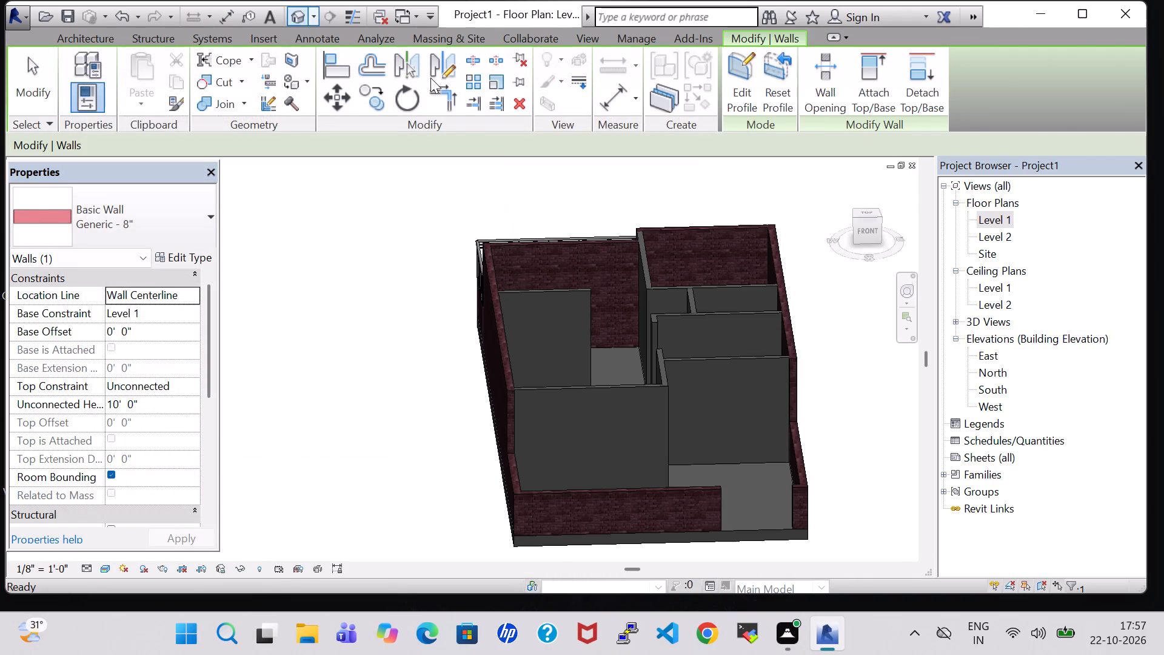
middle_click_drag(832, 438, 824, 466, "shift")
middle_click_drag(825, 469, 830, 482, "shift")
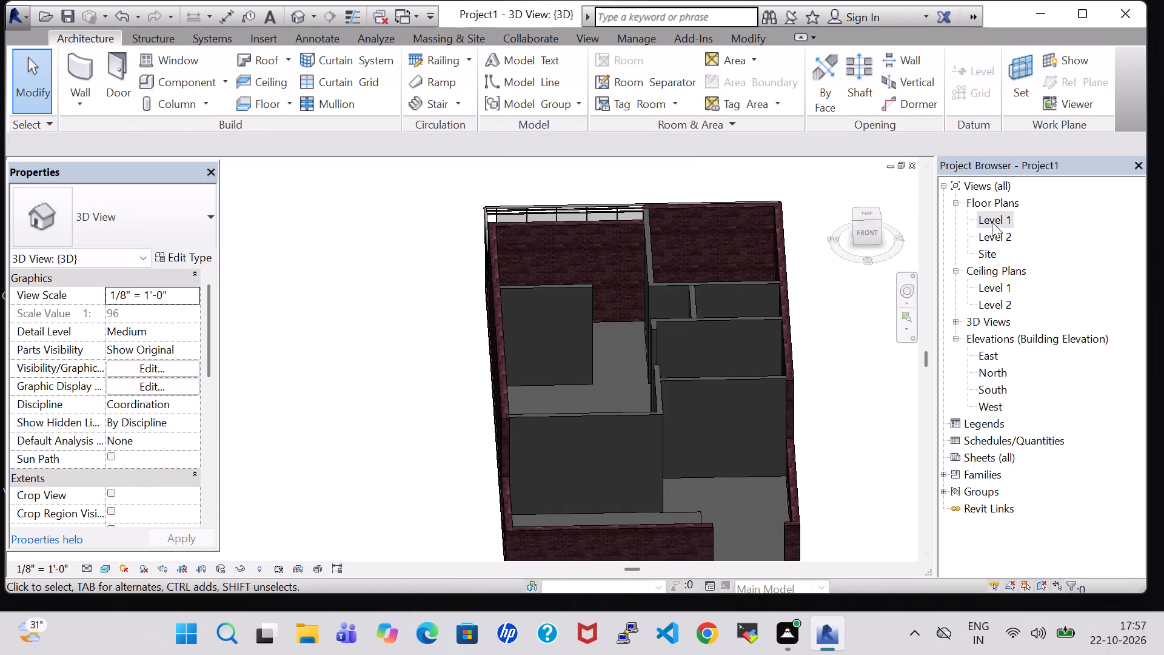
Set the structure layer material of the INNER WALL type to Brick, Soldier Course and check it in 3D.
double_click(992, 222)
scroll(672, 295, "down", 3)
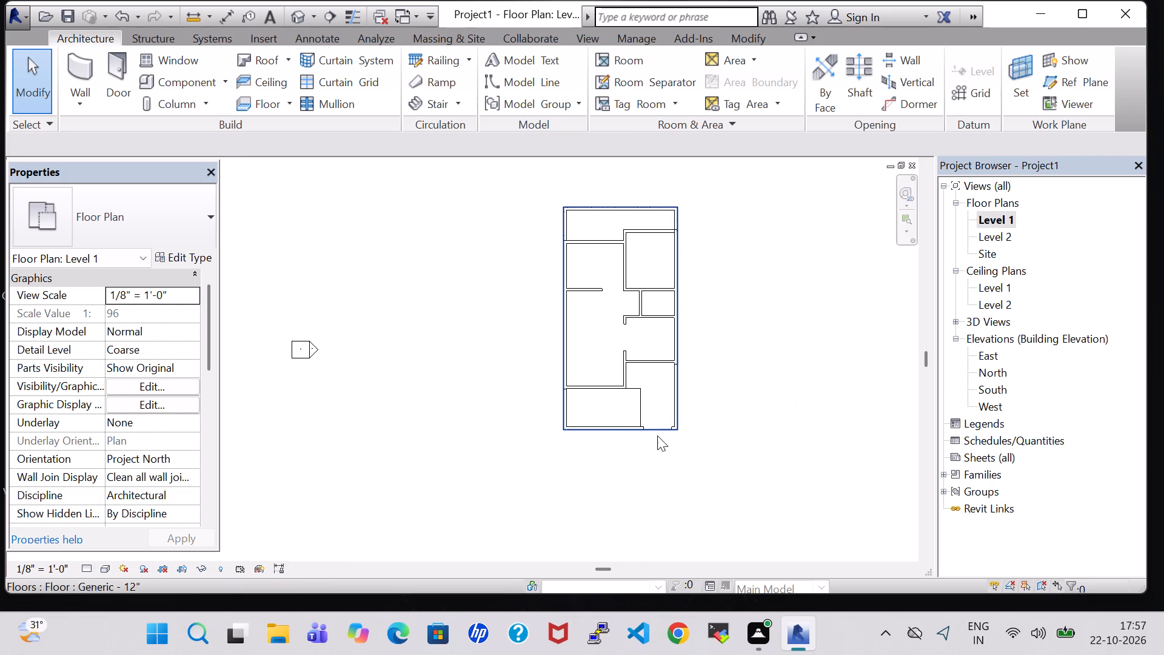
scroll(626, 432, "up", 10)
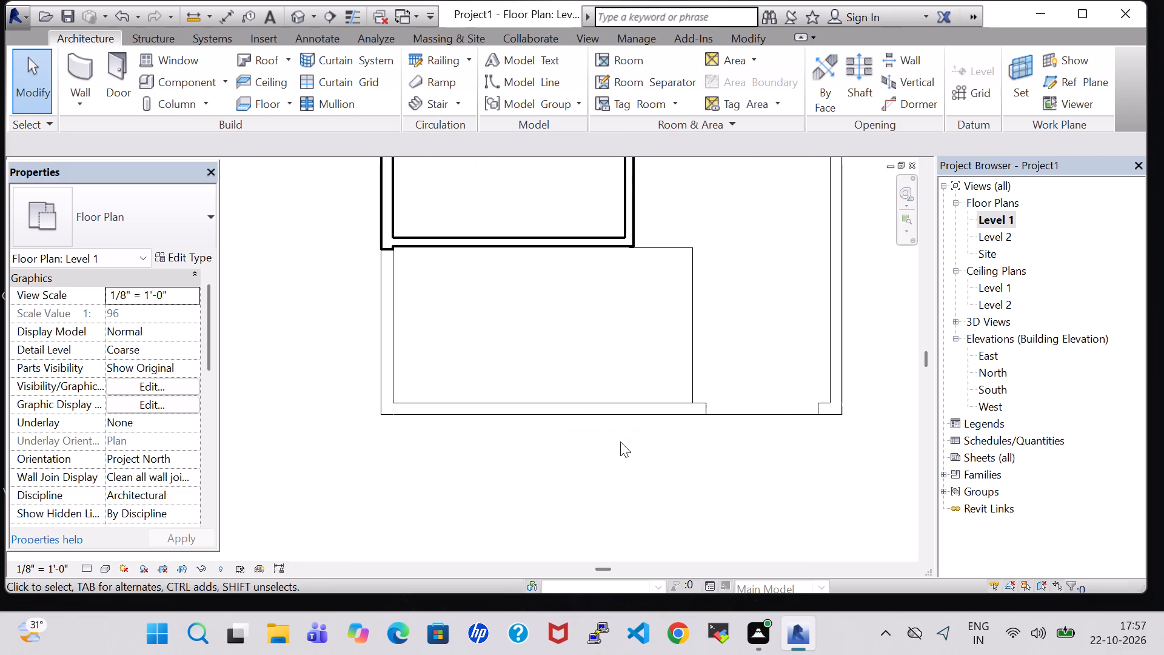
scroll(625, 422, "down", 3)
scroll(578, 223, "down", 2)
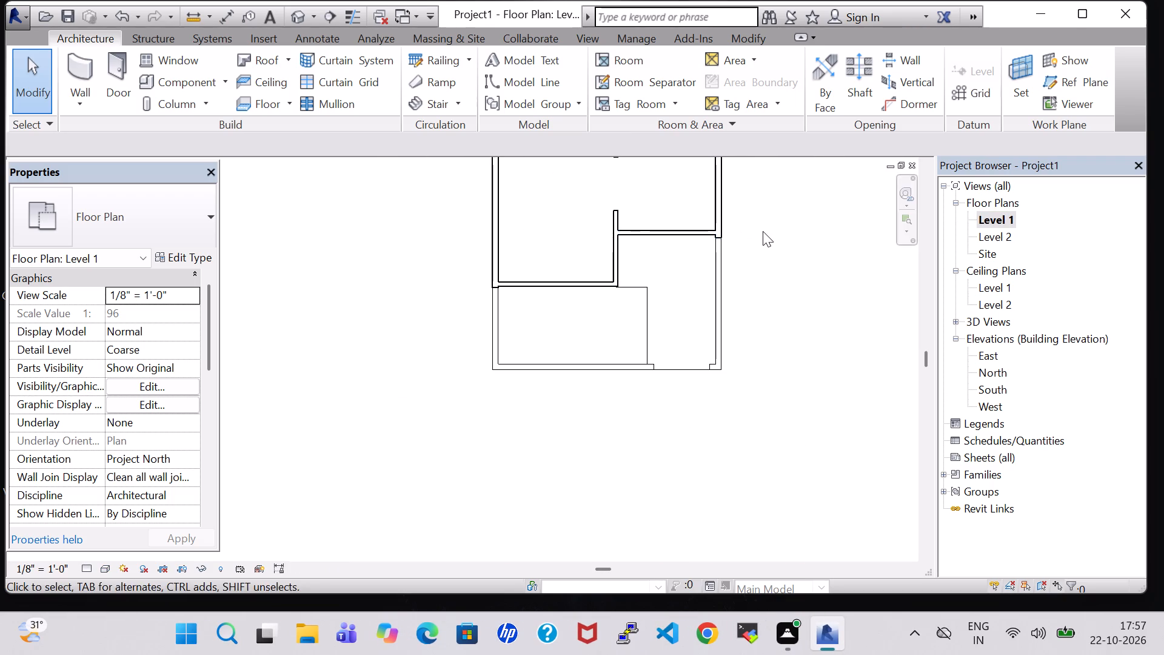
middle_click_drag(763, 231, 764, 318)
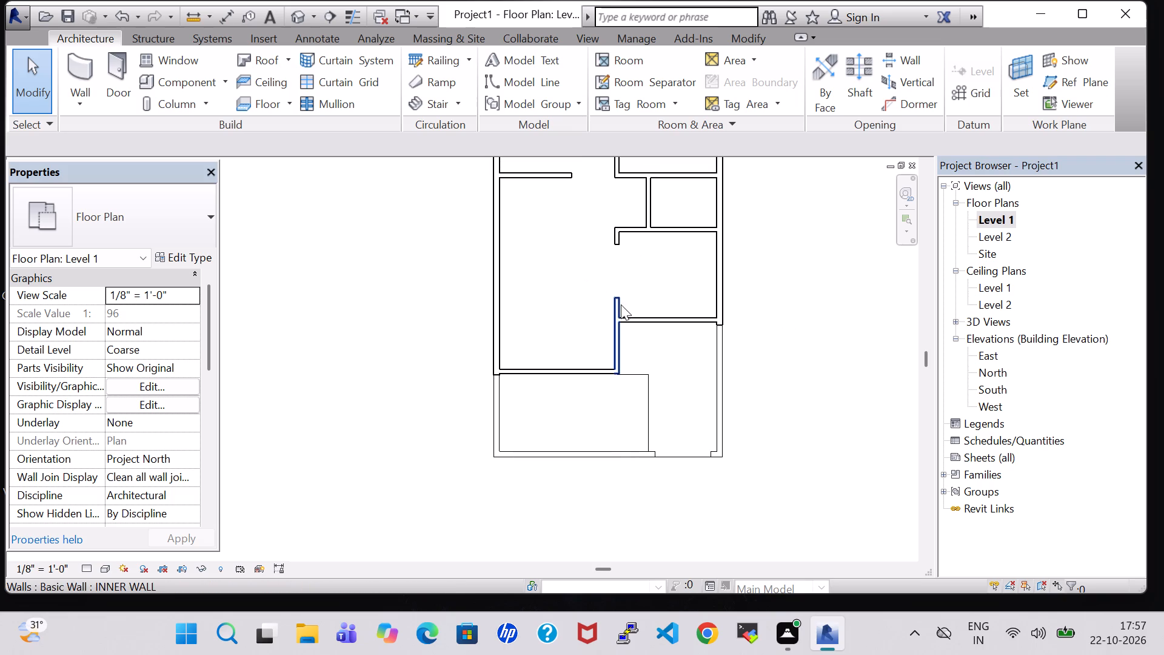
left_click(620, 308)
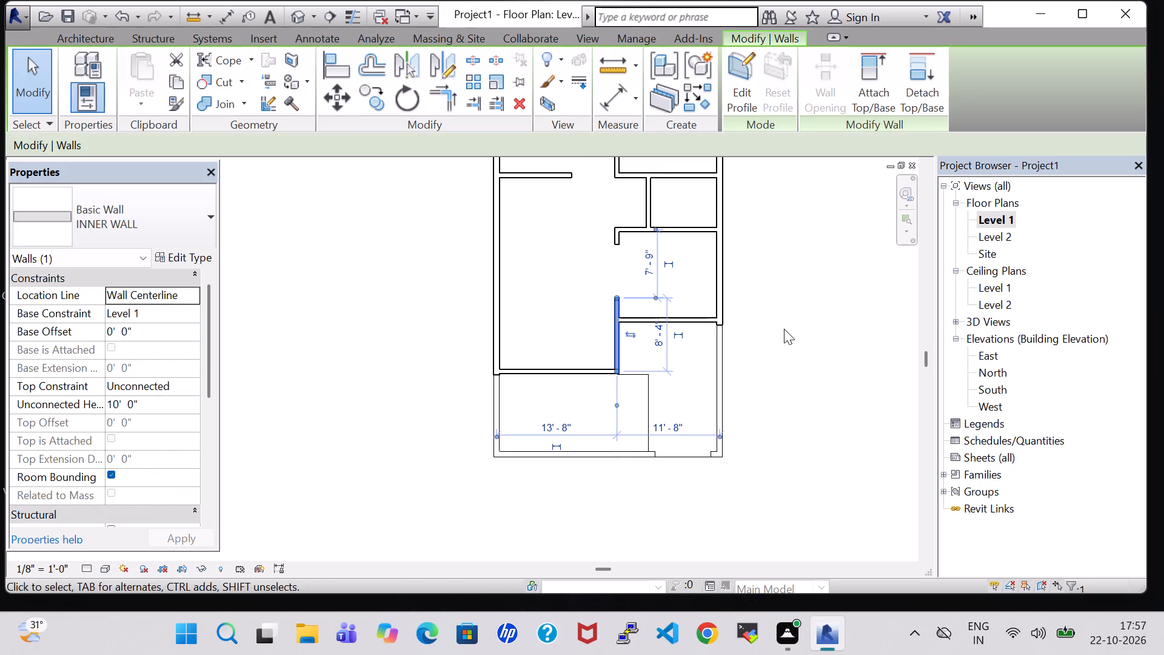
left_click(173, 253)
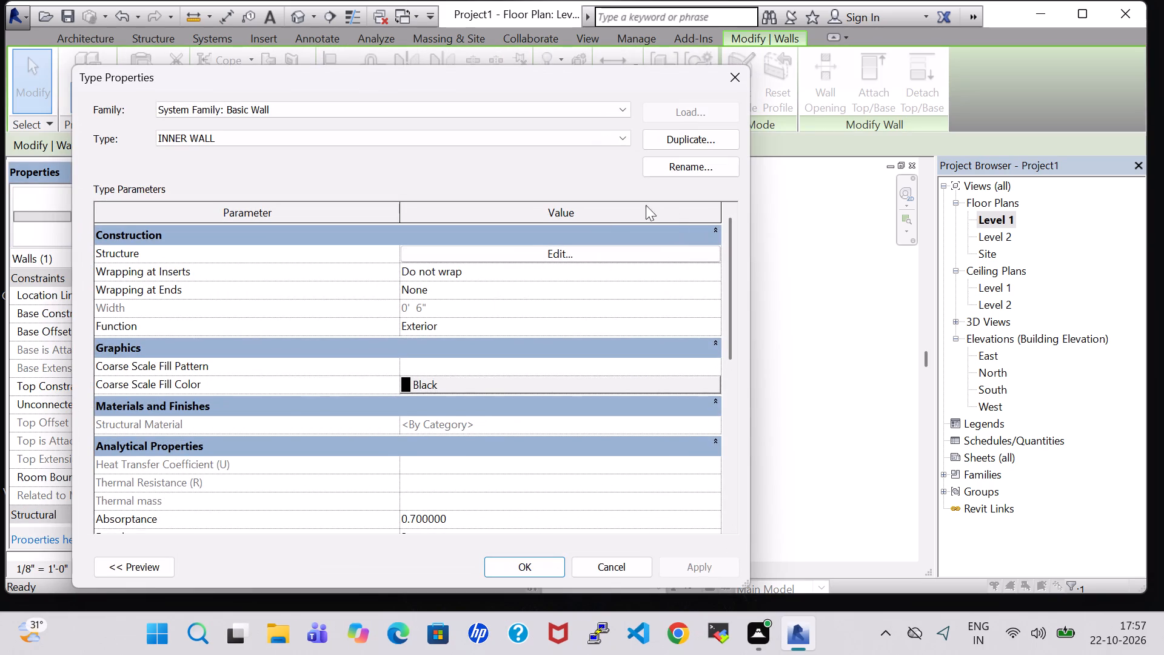
left_click(535, 248)
left_click(385, 247)
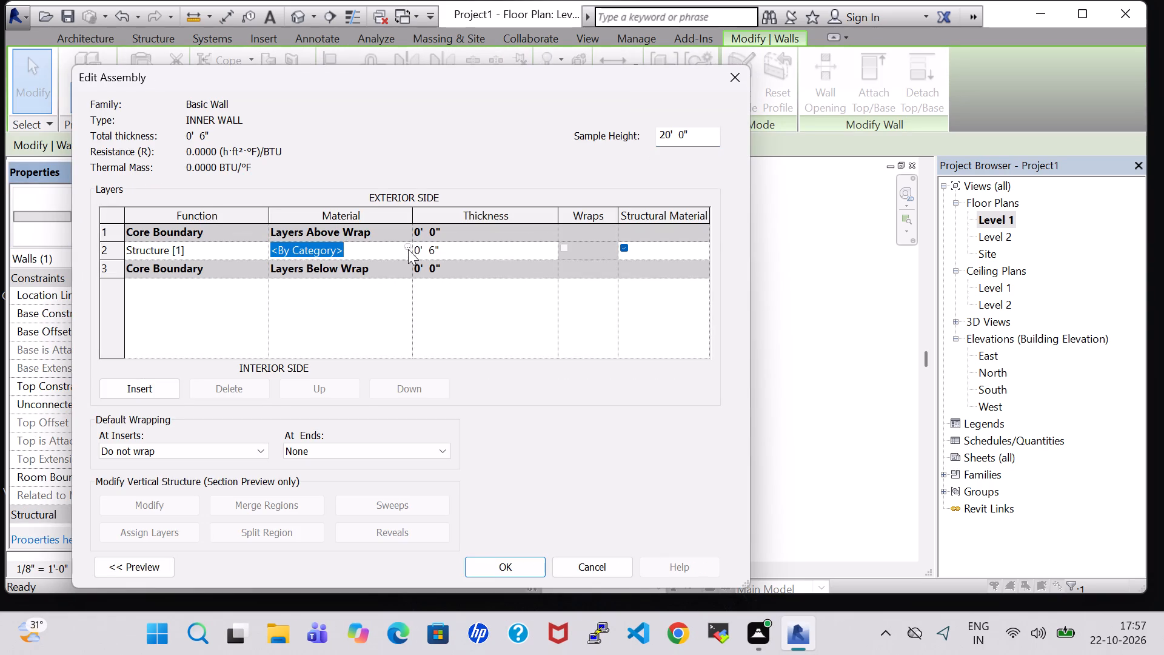
left_click(406, 249)
left_click(394, 372)
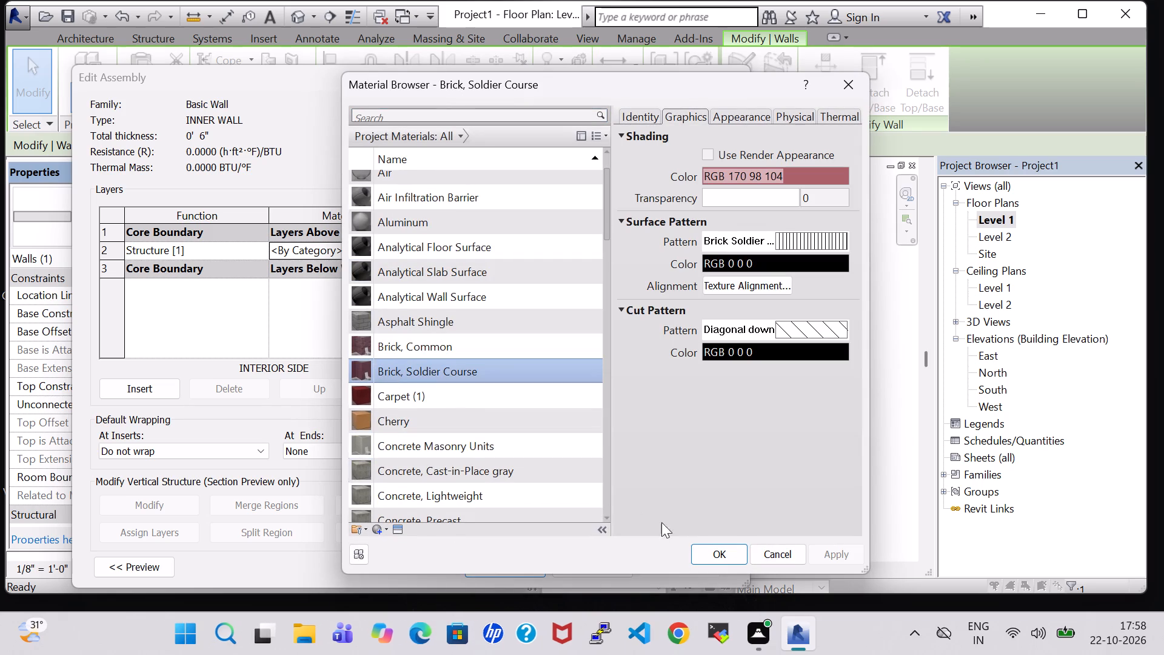
left_click(721, 553)
left_click(526, 565)
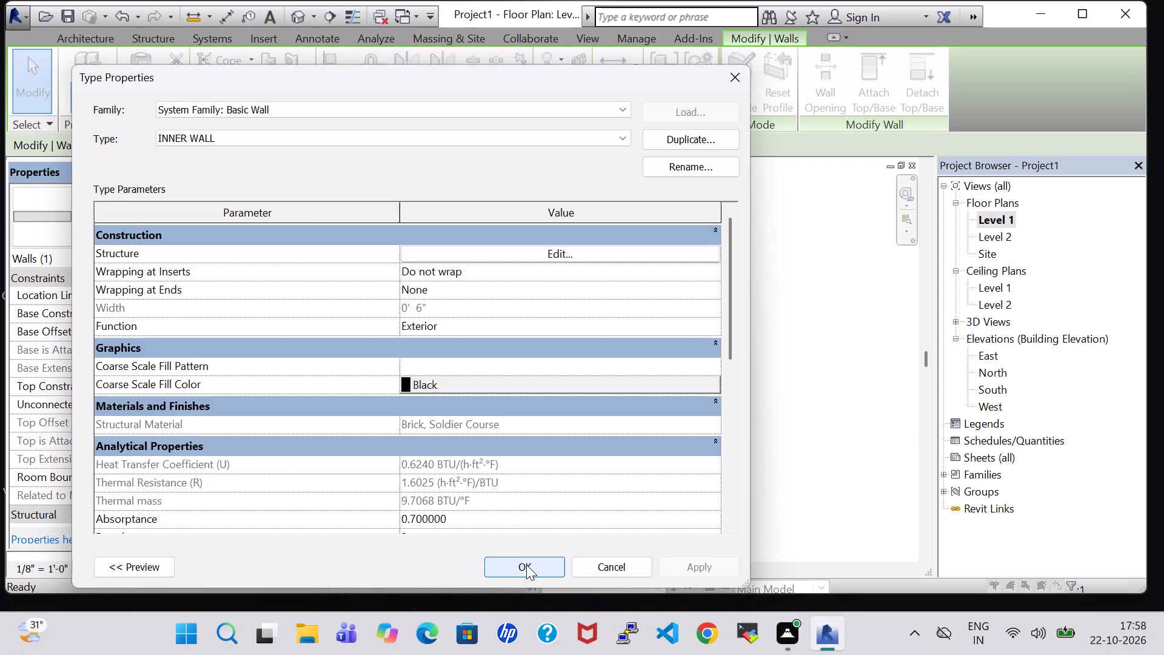
left_click(682, 563)
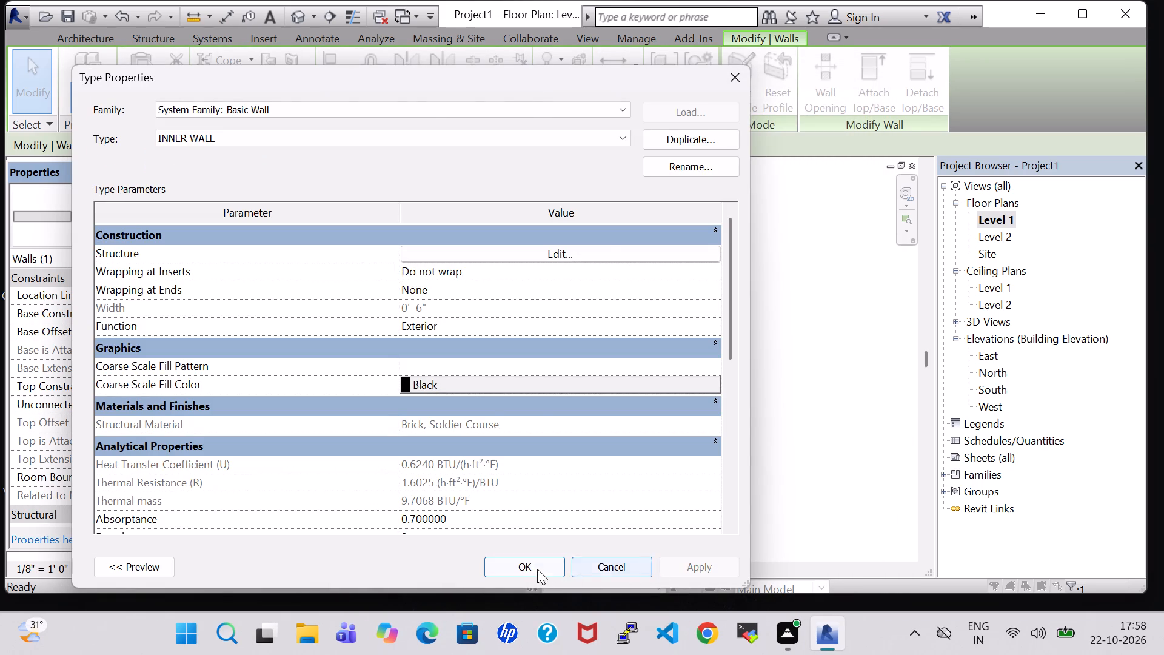
left_click(530, 568)
left_click(292, 19)
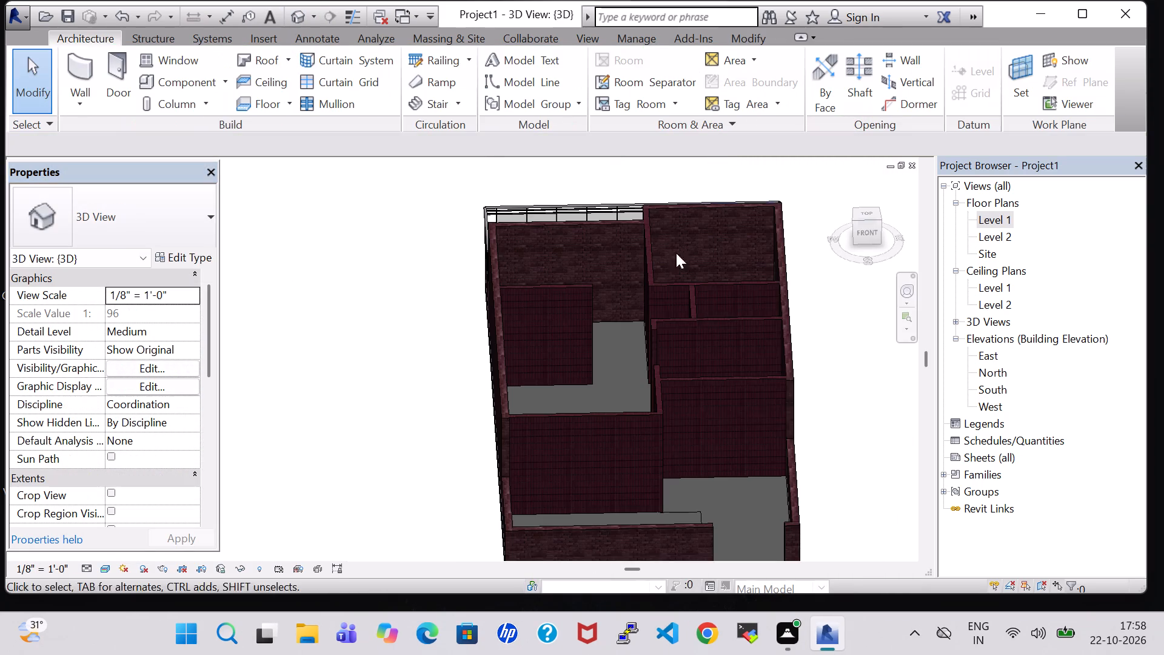
Examine the brick exterior walls and inner partitions in 3D from several angles.
middle_click_drag(852, 439, 795, 463, "shift")
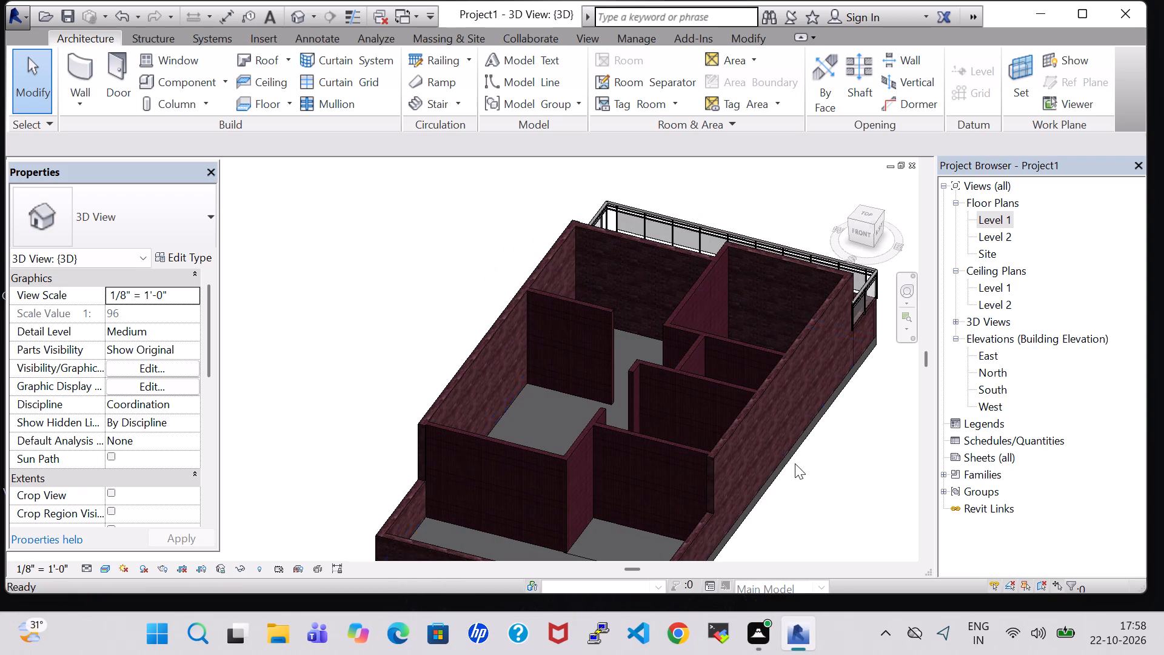
middle_click_drag(791, 506, 791, 506, "shift")
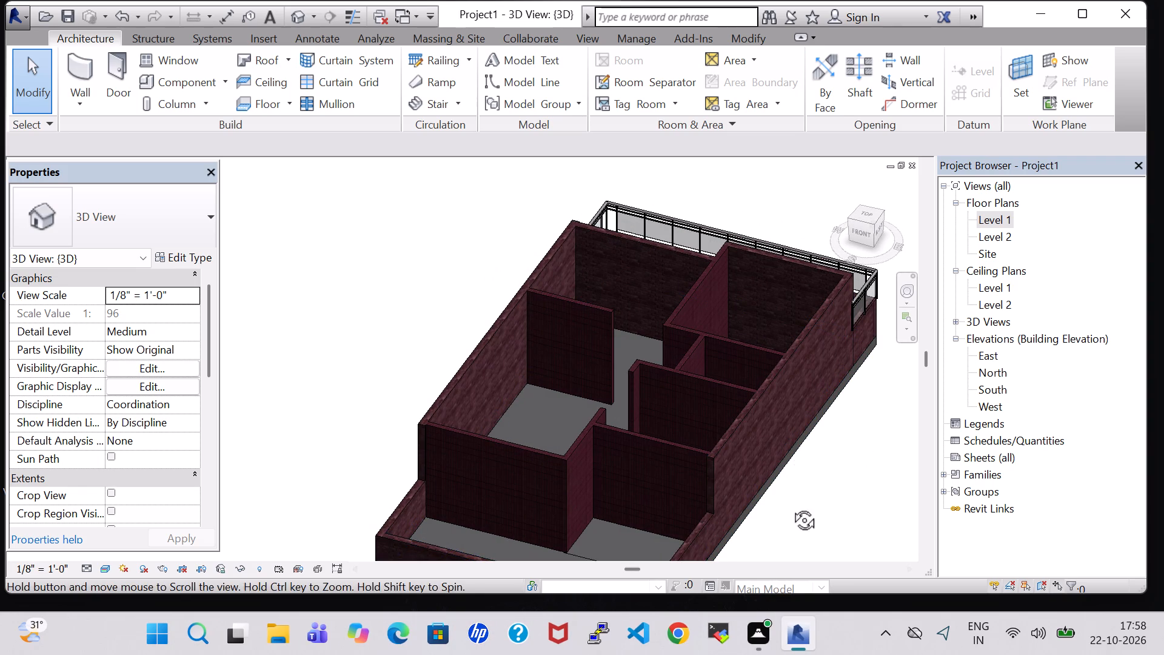
middle_click_drag(791, 506, 791, 545, "shift")
middle_click_drag(791, 539, 746, 418)
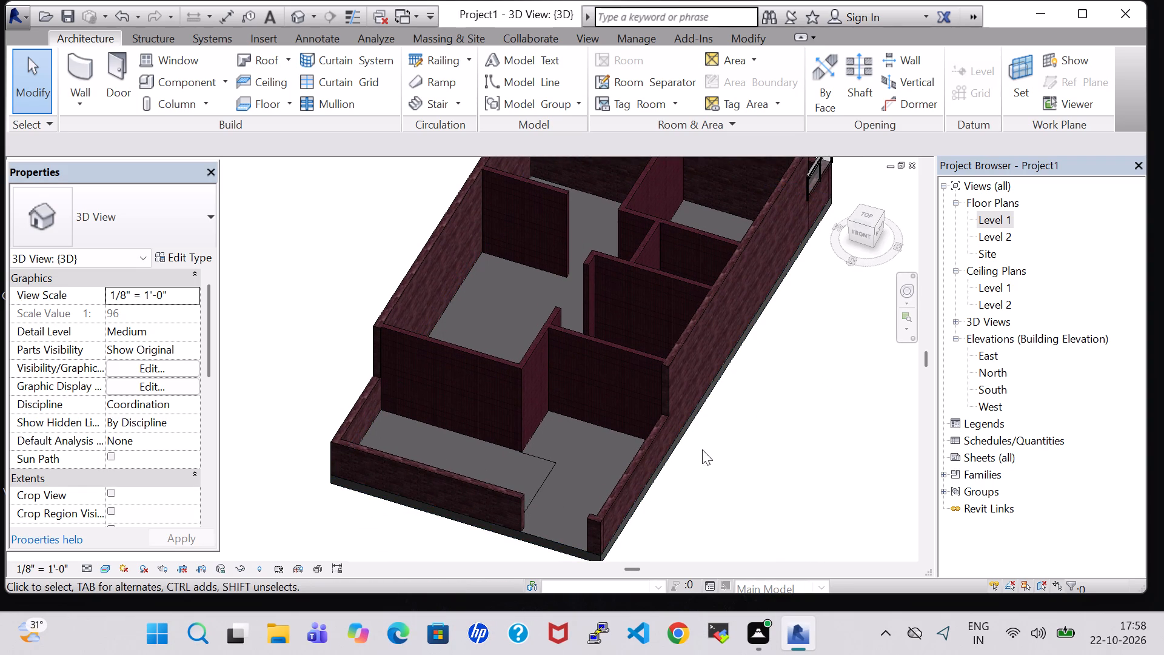
middle_click_drag(738, 464, 768, 520, "shift")
middle_click_drag(791, 420, 745, 450, "shift")
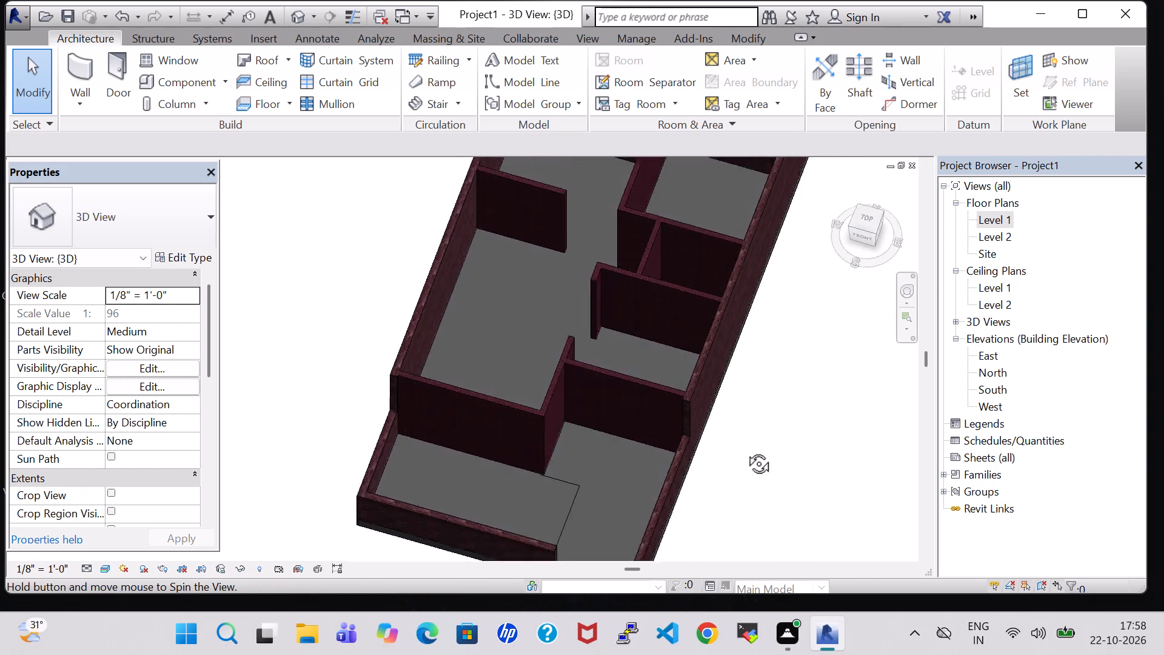
middle_click_drag(745, 450, 652, 489, "shift")
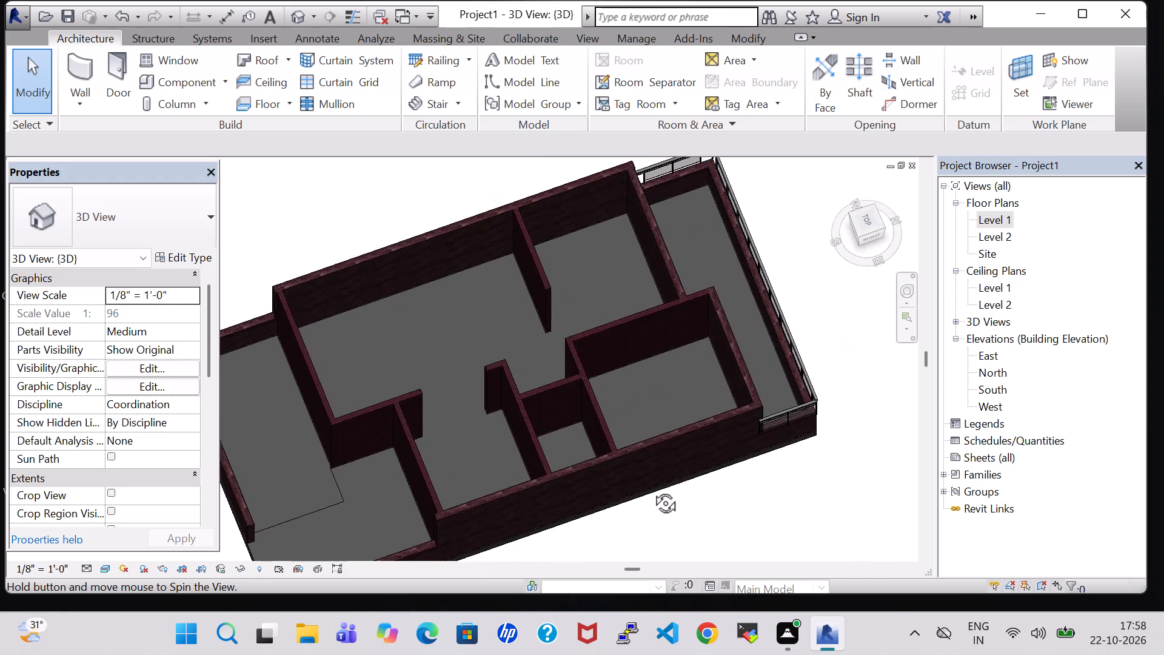
middle_click_drag(652, 489, 745, 409, "shift")
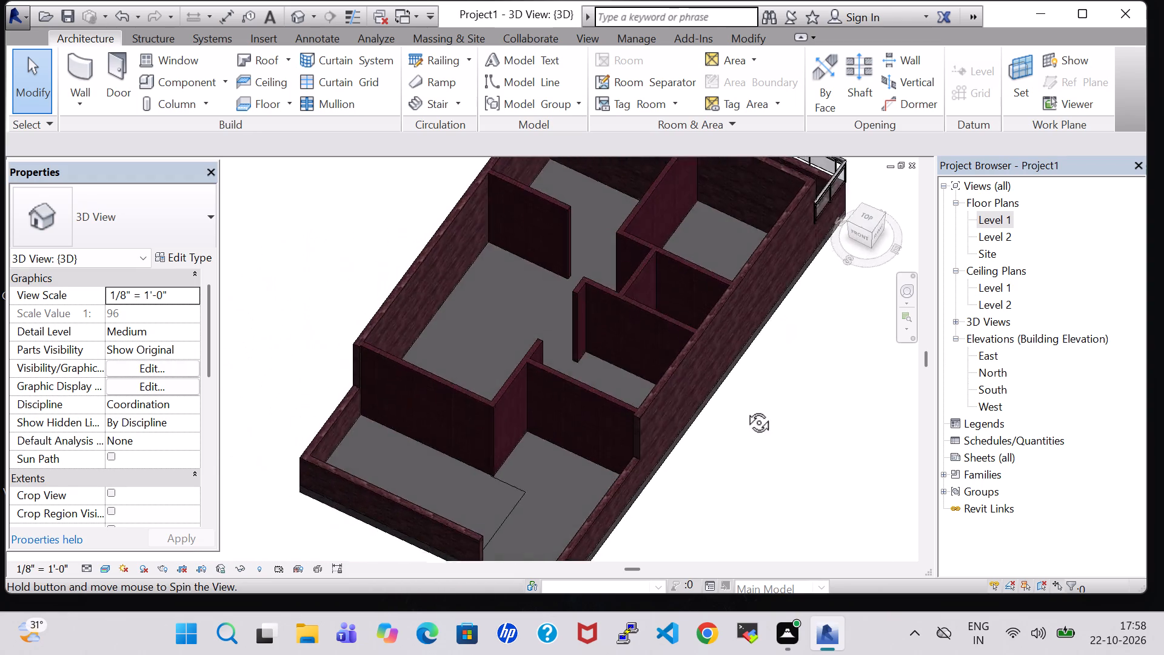
middle_click_drag(745, 409, 767, 352, "shift")
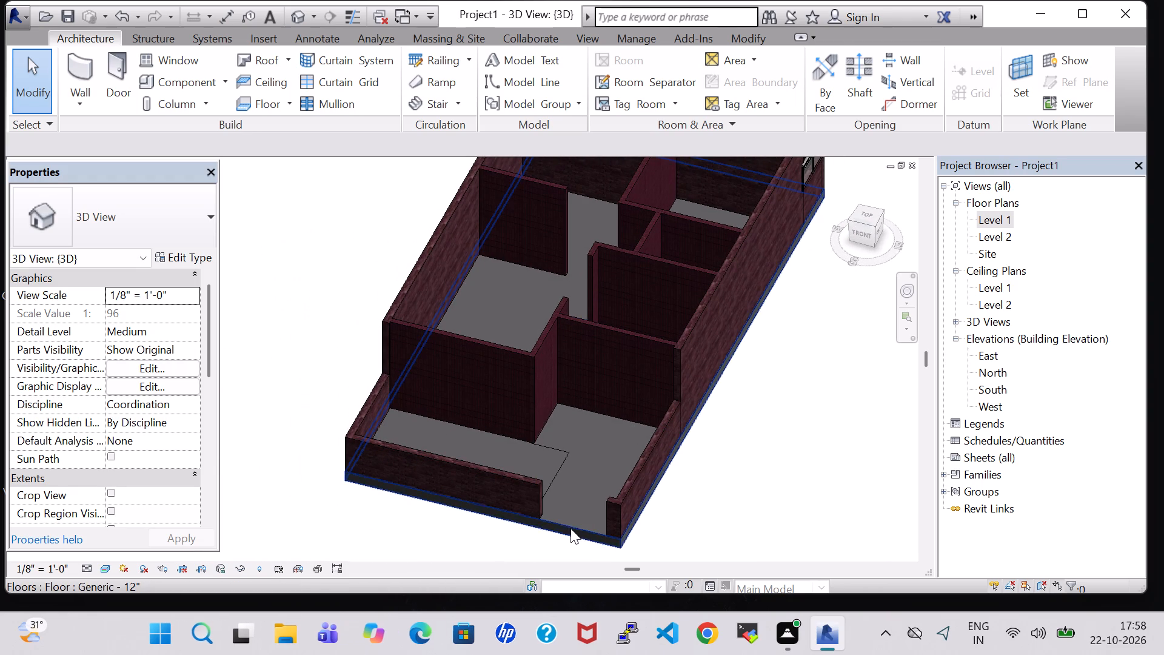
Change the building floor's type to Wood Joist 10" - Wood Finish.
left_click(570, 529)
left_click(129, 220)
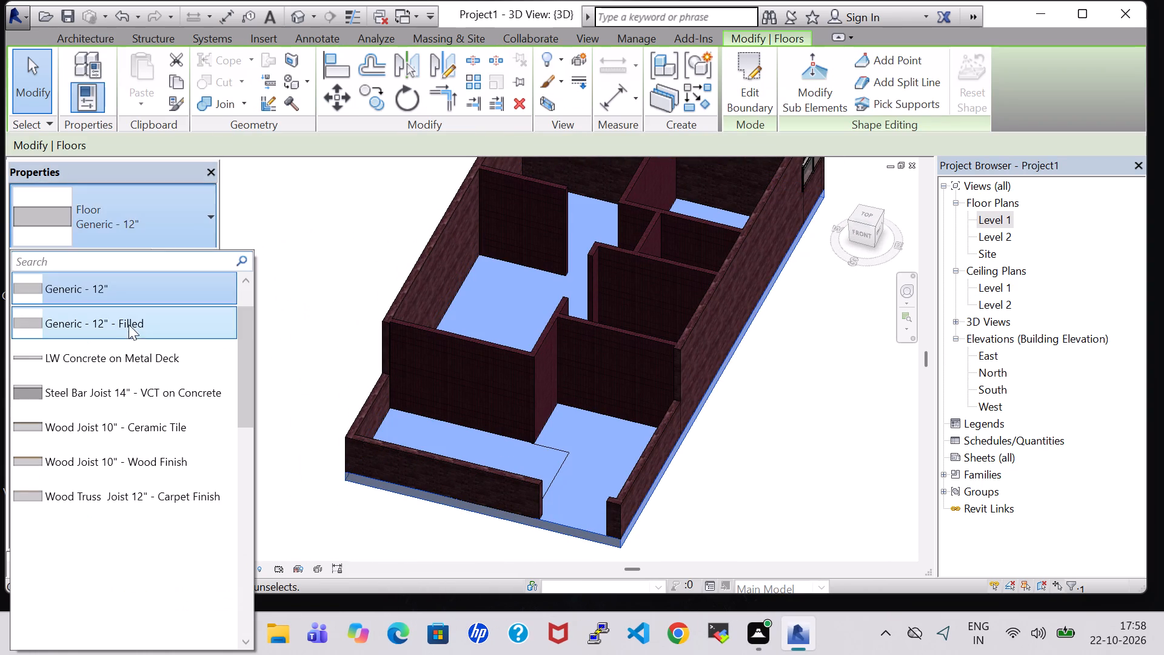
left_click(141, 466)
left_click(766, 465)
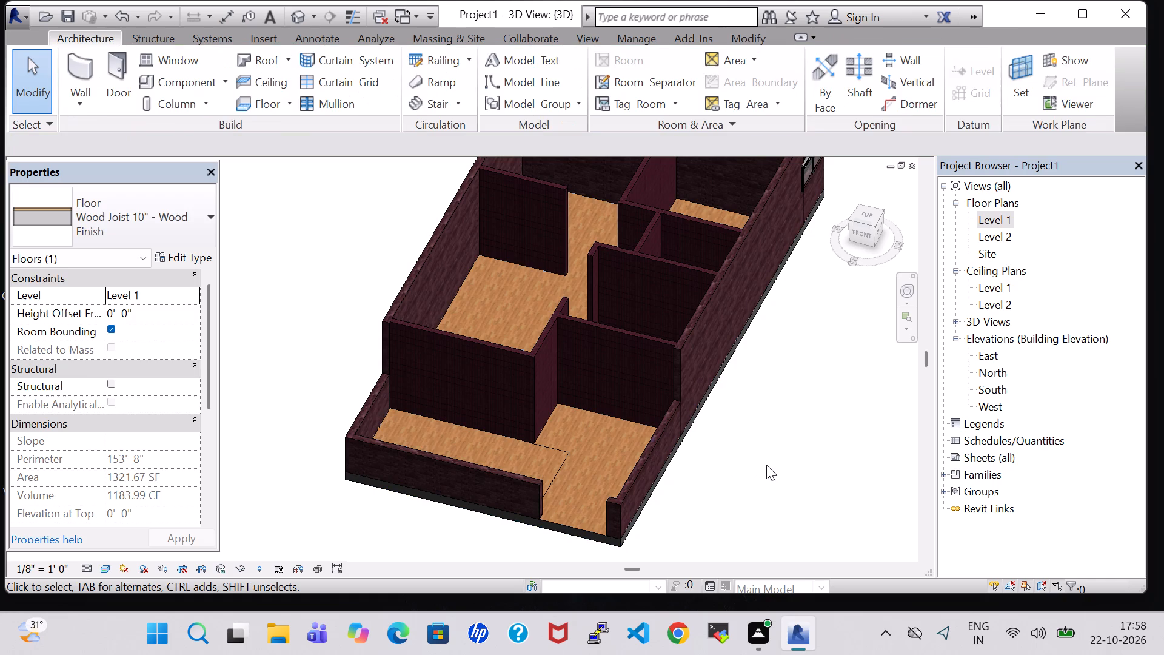
Review the wood-finish floor in the Level 1 plan and in the 3D view.
double_click(985, 219)
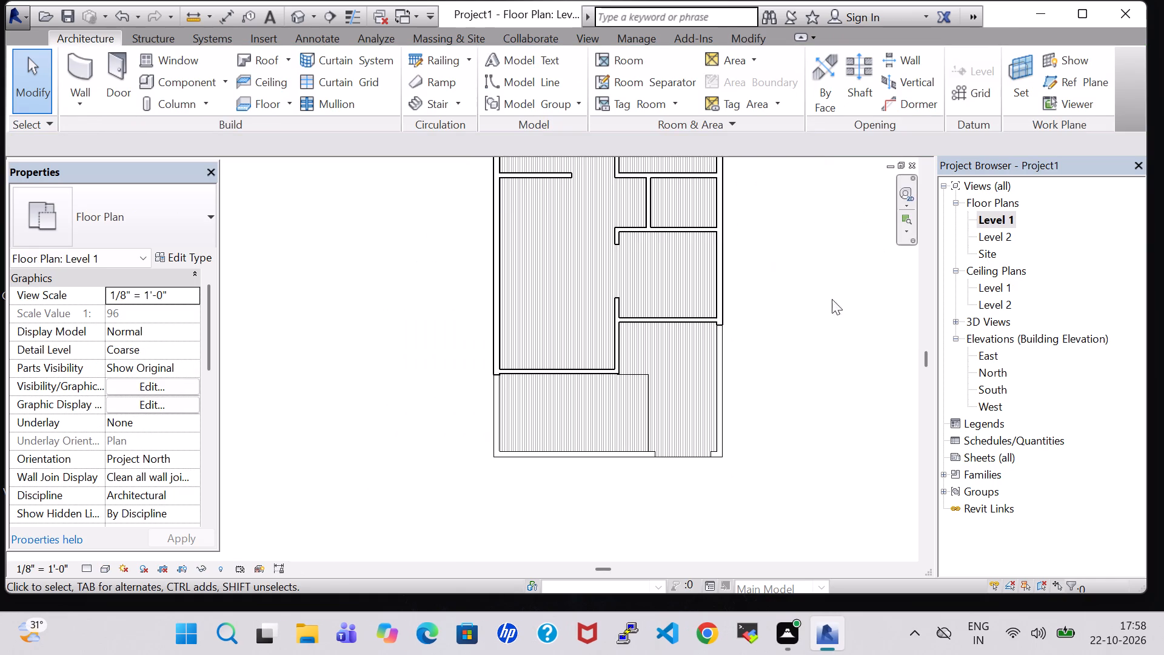
scroll(751, 308, "down", 2)
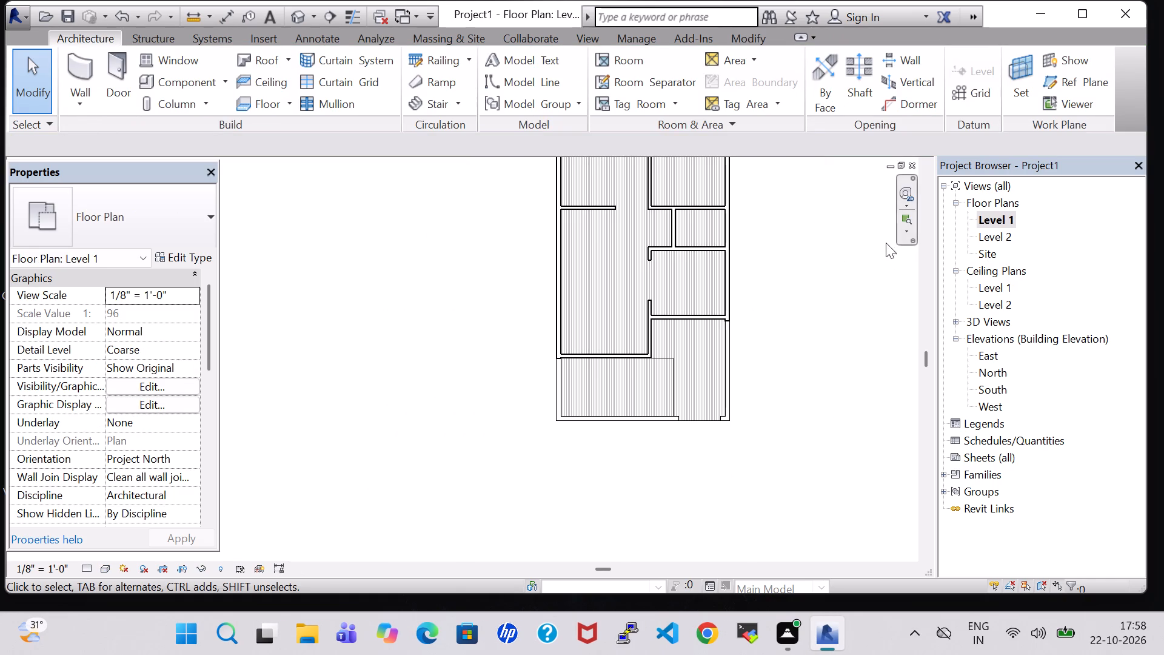
left_click(135, 209)
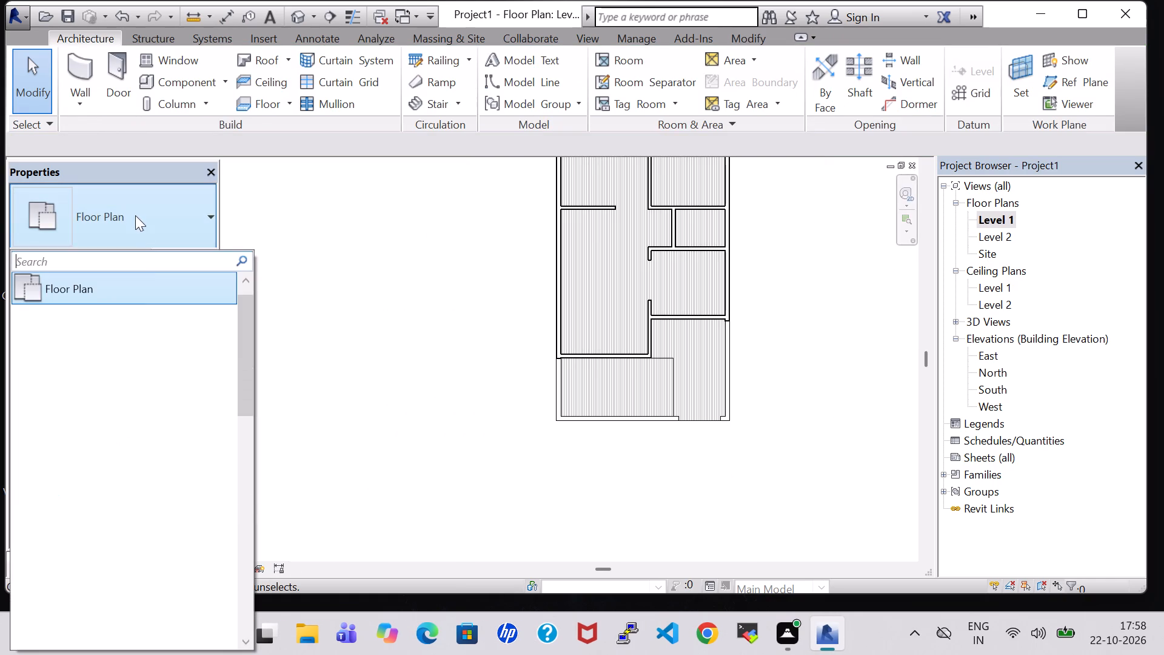
scroll(169, 321, "up", 2)
left_click(378, 300)
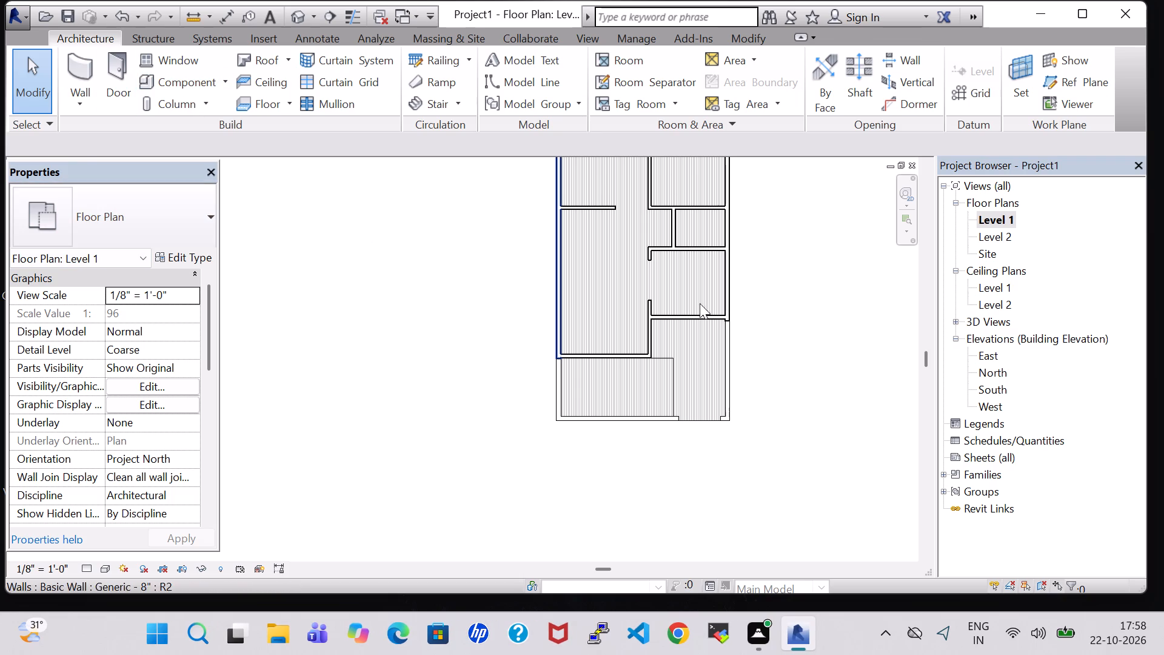
left_click(296, 22)
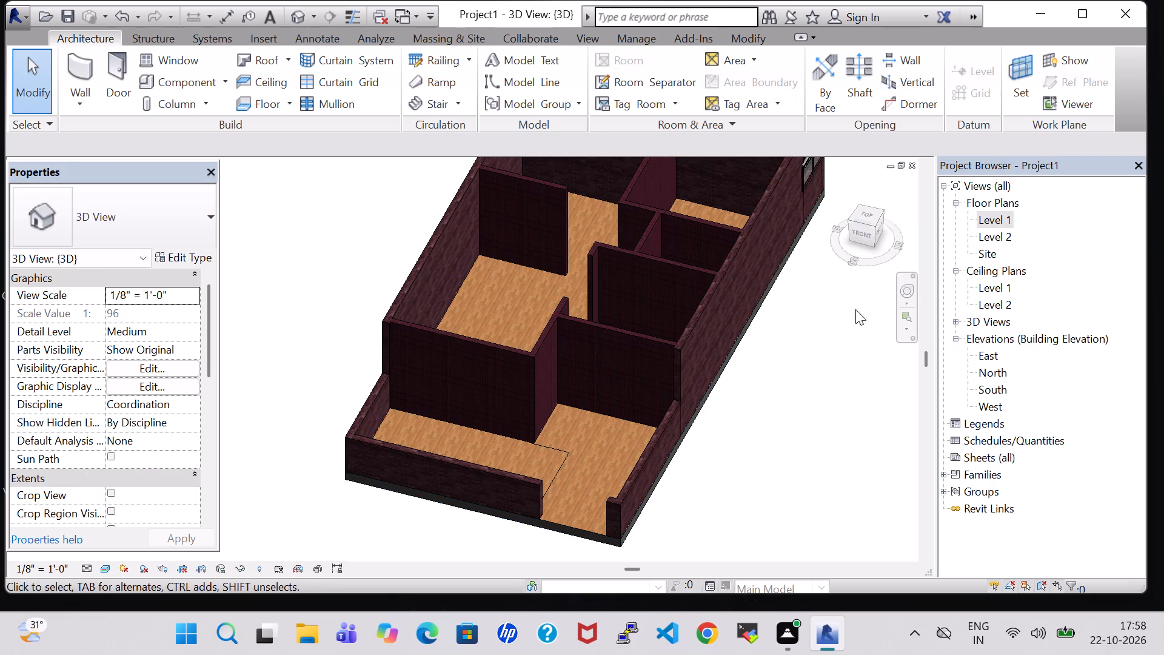
left_click(1003, 227)
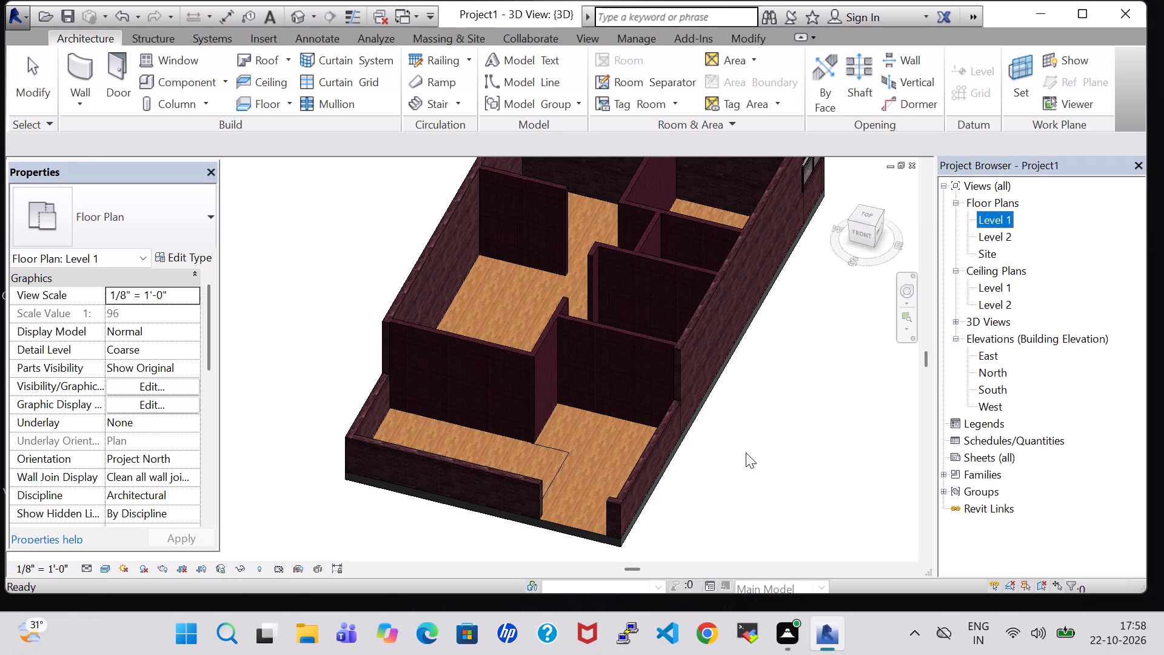
middle_click_drag(746, 452, 777, 391, "shift")
middle_click_drag(763, 429, 802, 361, "shift")
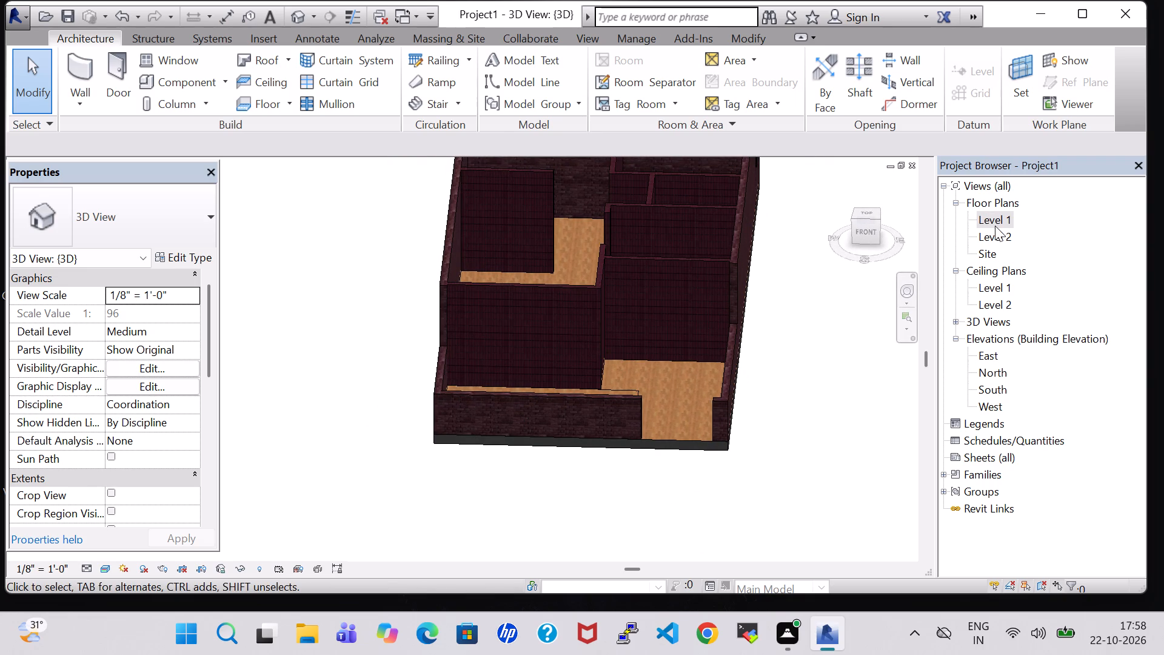
Try Wood Joist 10" - Ceramic Tile on the building floor, settle on Steel Bar Joist 14" - VCT on Concrete, and check it in 3D.
double_click(993, 220)
scroll(703, 349, "down", 1)
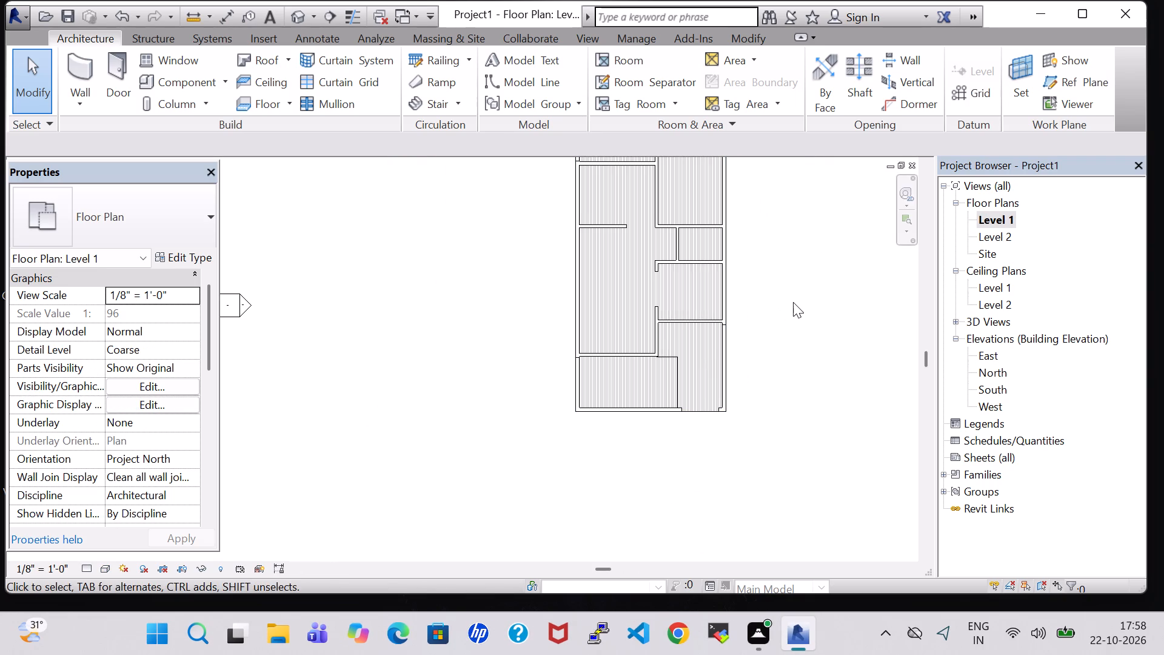
middle_click_drag(793, 302, 695, 397)
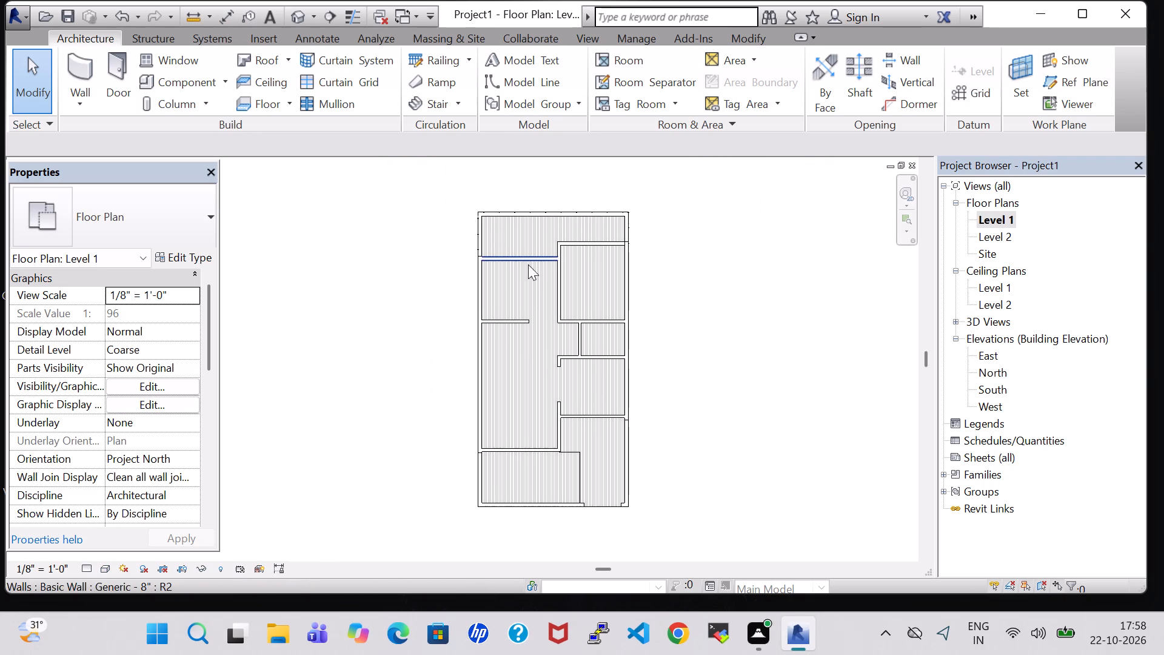
left_click(504, 399)
left_click(179, 223)
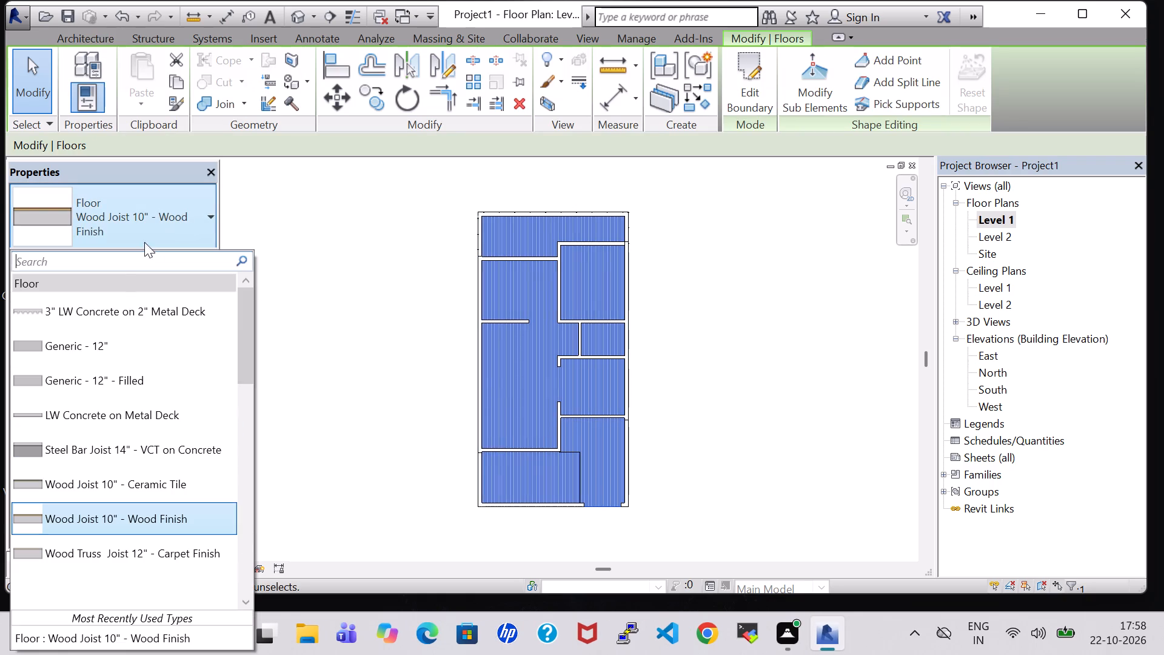
left_click(121, 498)
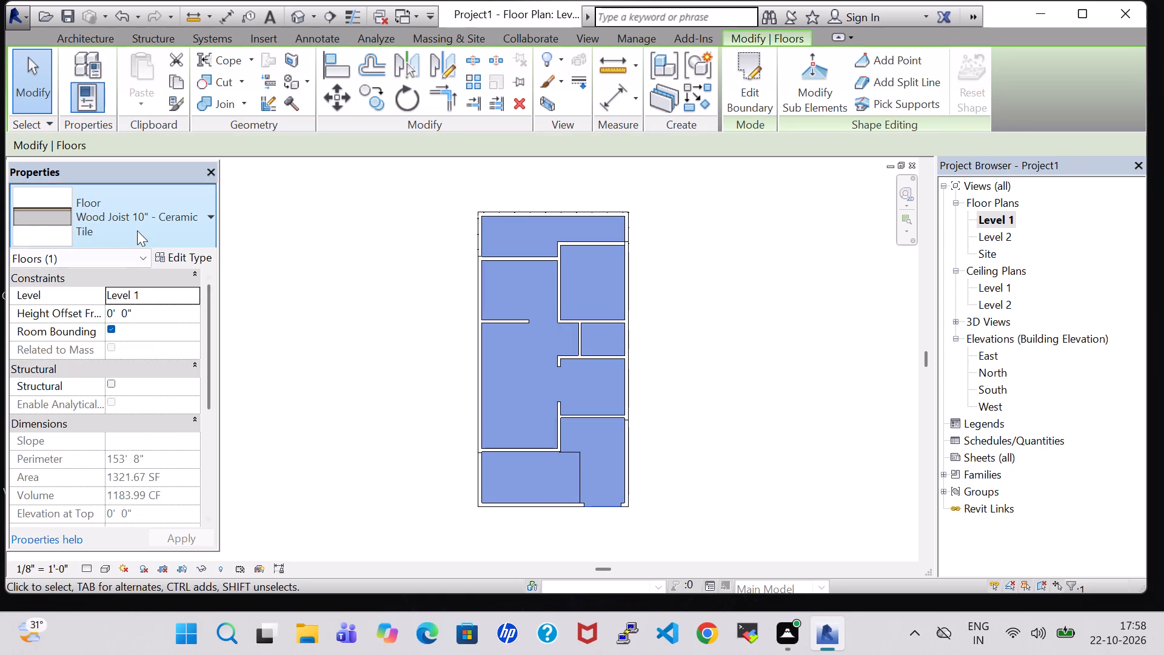
left_click(142, 218)
left_click(170, 457)
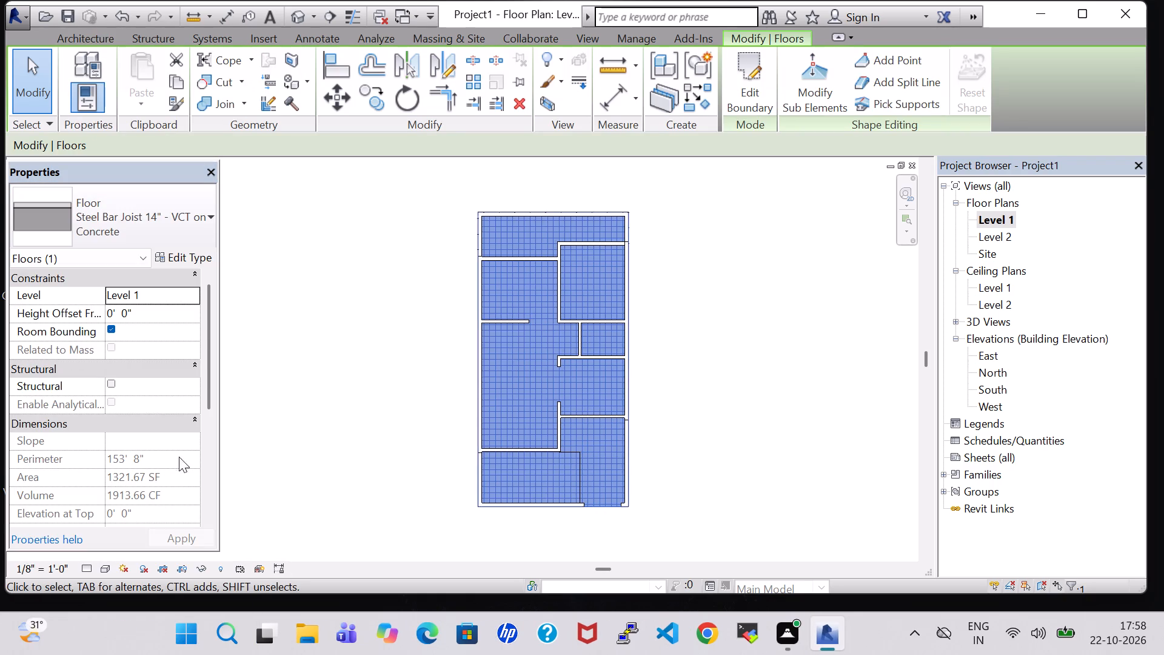
left_click(775, 387)
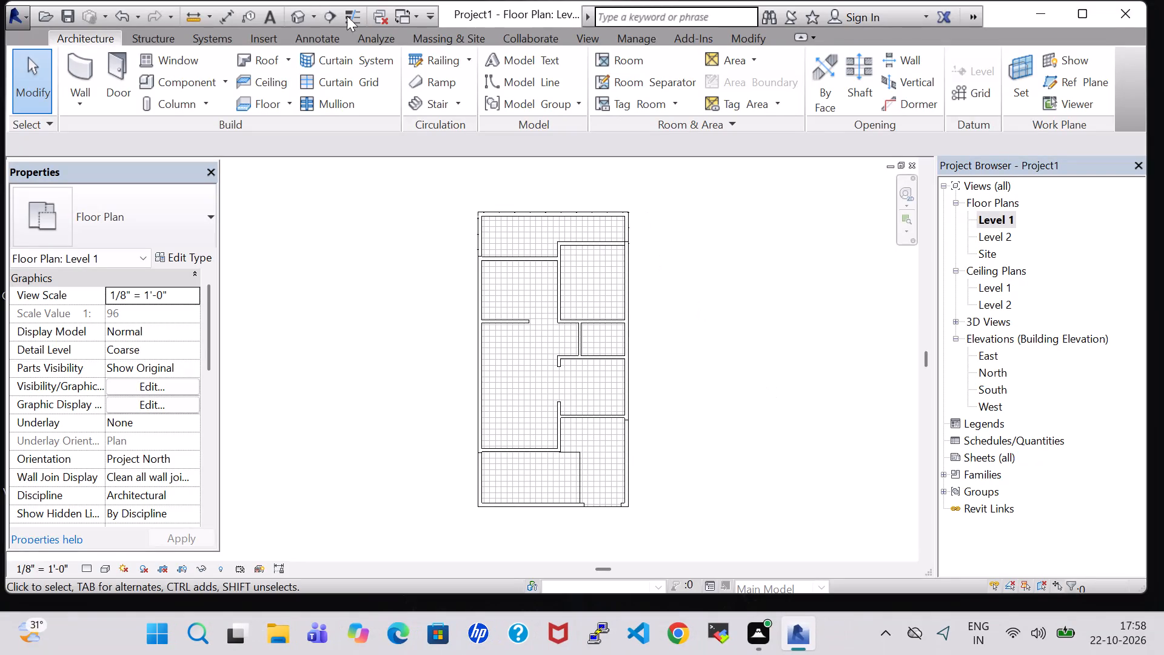
left_click(296, 17)
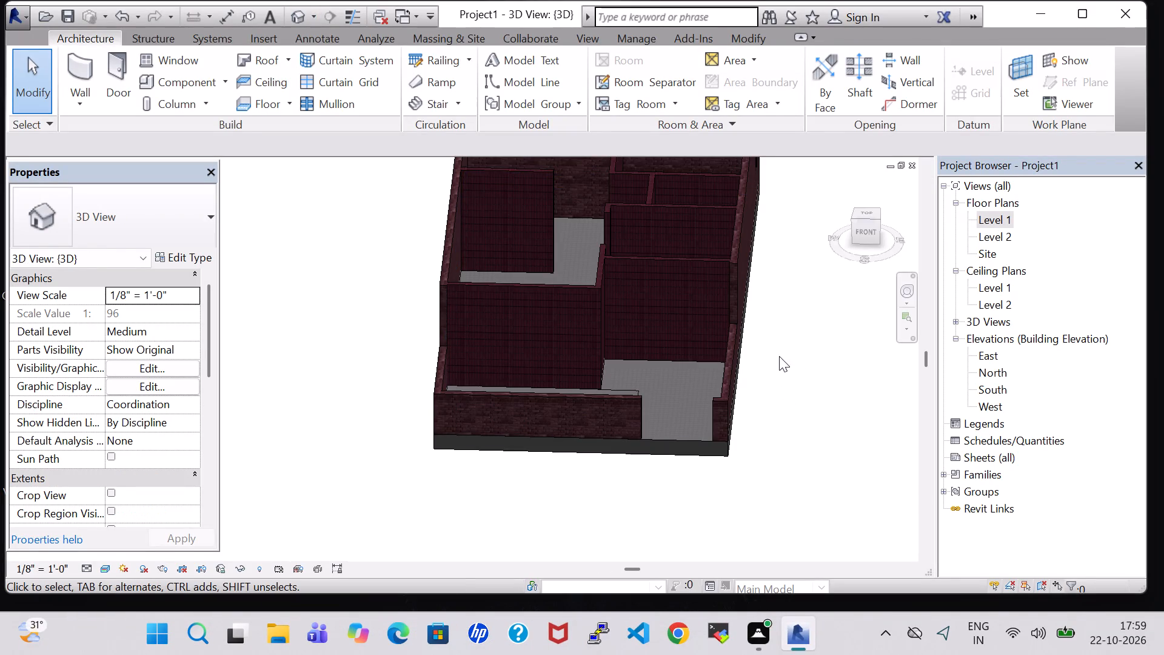
middle_click_drag(779, 356, 778, 476, "shift")
scroll(780, 442, "down", 1, "shift")
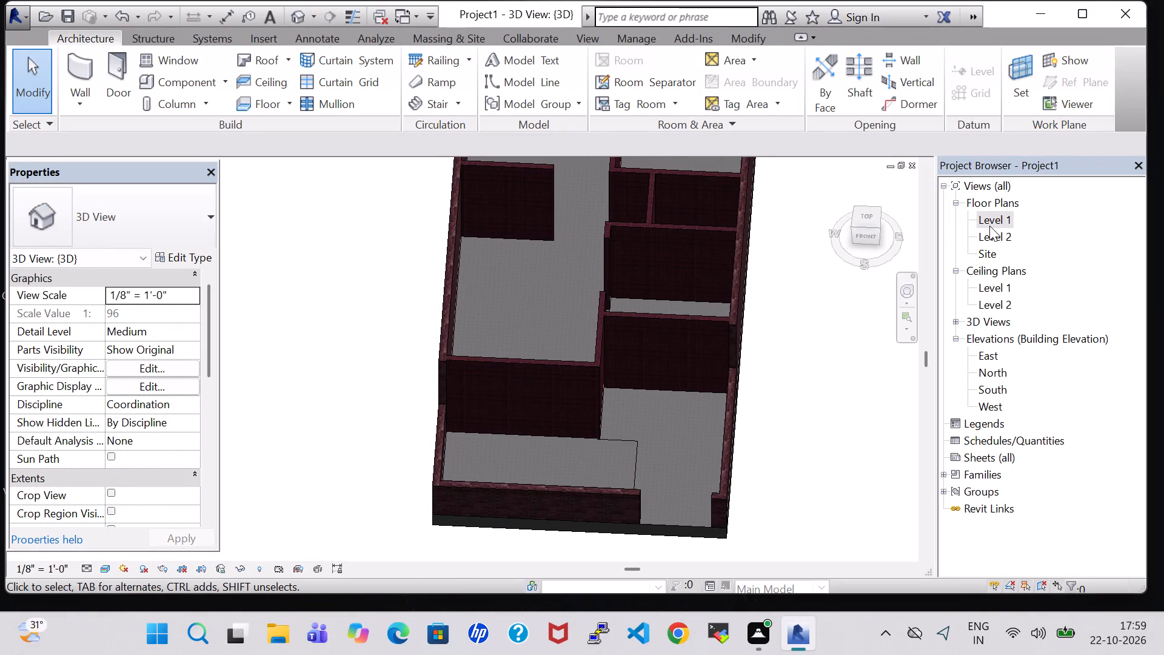
In the Level 1 plan, nudge the short INNER WALL partition between the small middle rooms west to about 8'-8" from the east wall.
double_click(989, 226)
scroll(686, 270, "down", 1)
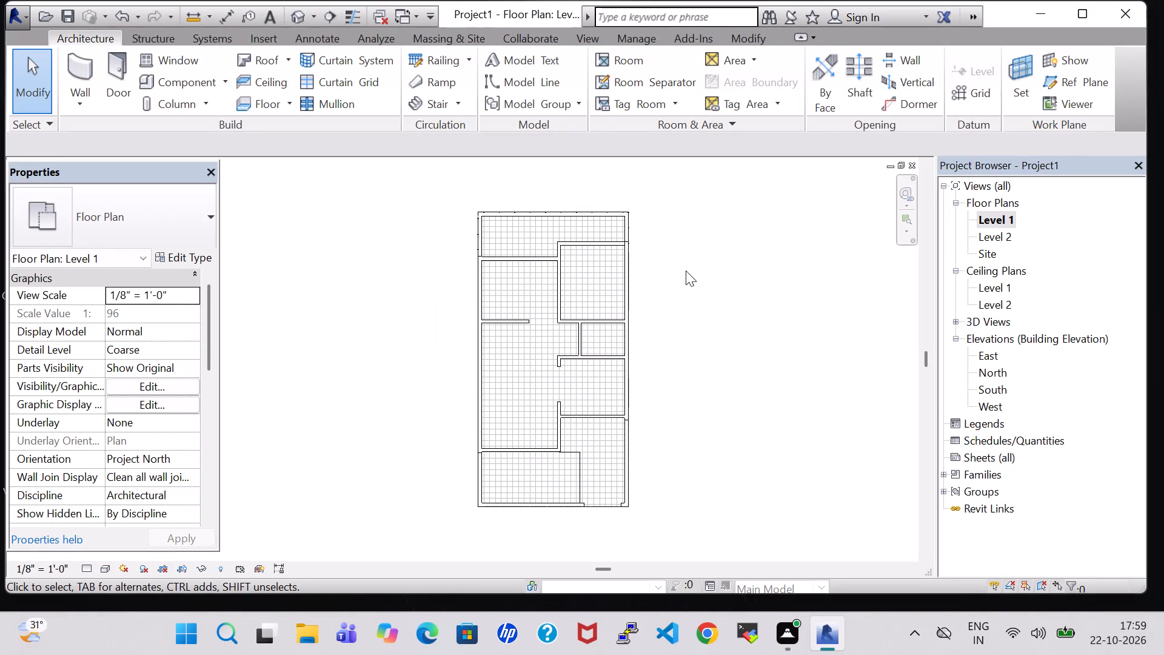
middle_click_drag(686, 270, 671, 266)
scroll(671, 268, "up", 2)
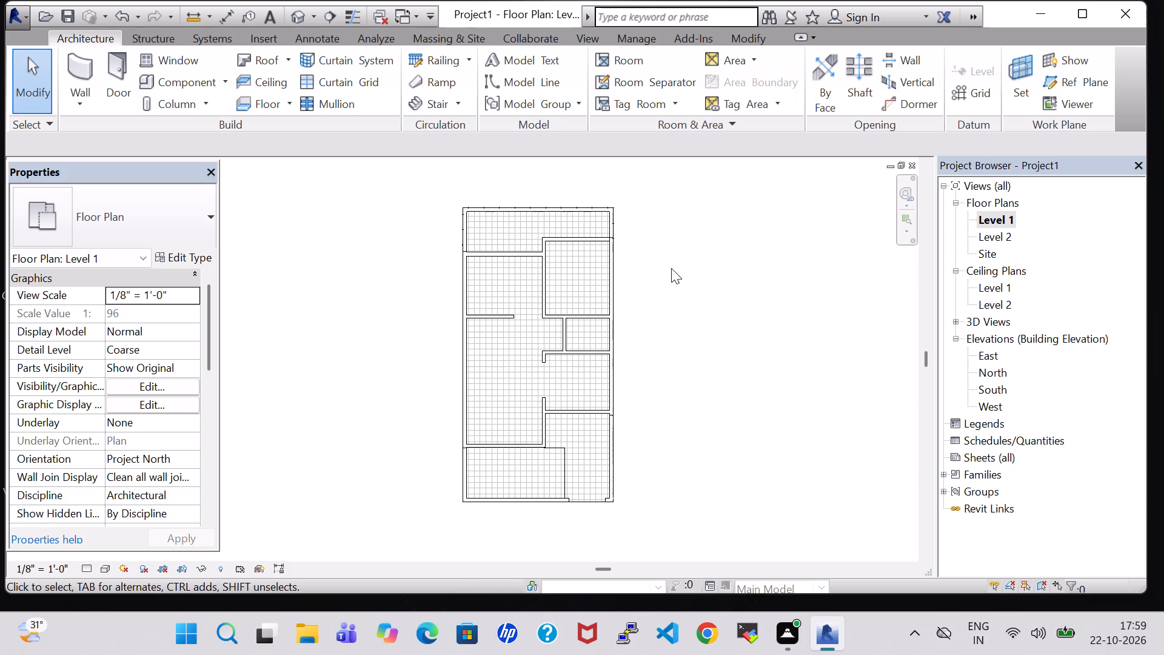
middle_click_drag(671, 268, 711, 260)
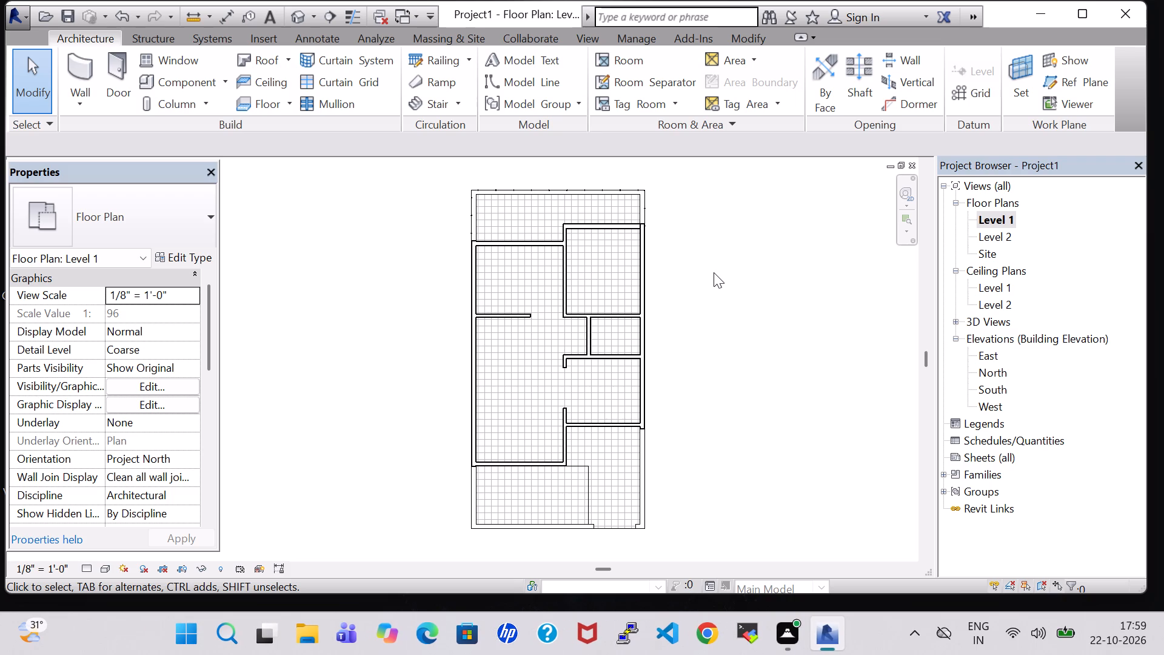
left_click(586, 338)
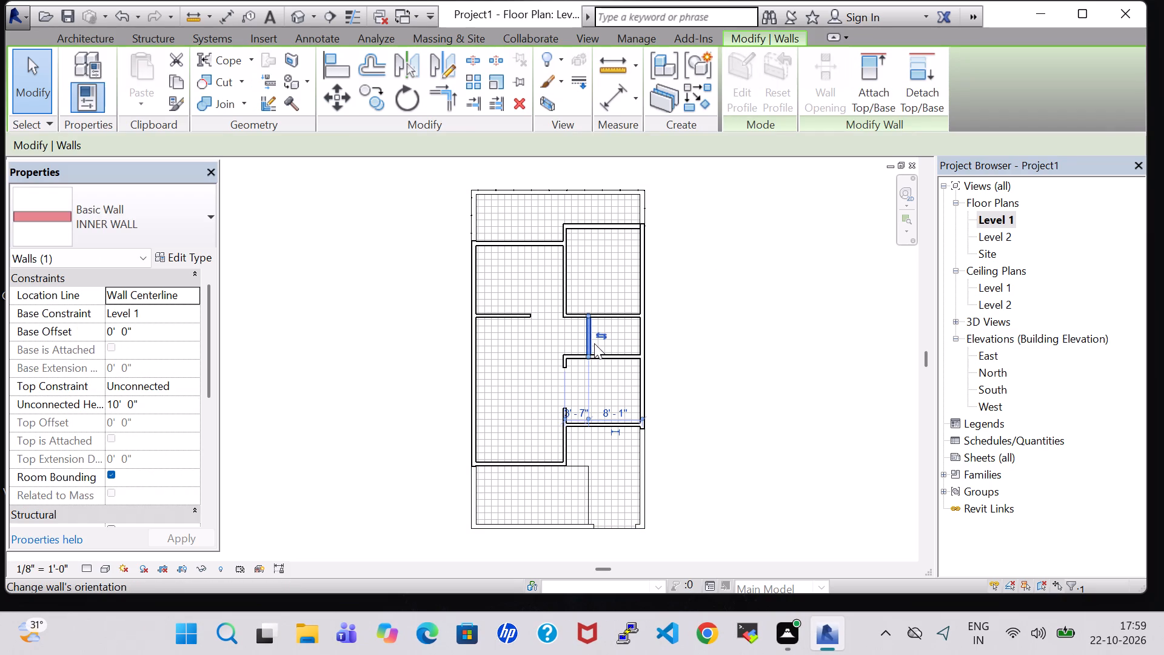
key("Left")
key("Left")
key("Left")
key("Right")
key("Right")
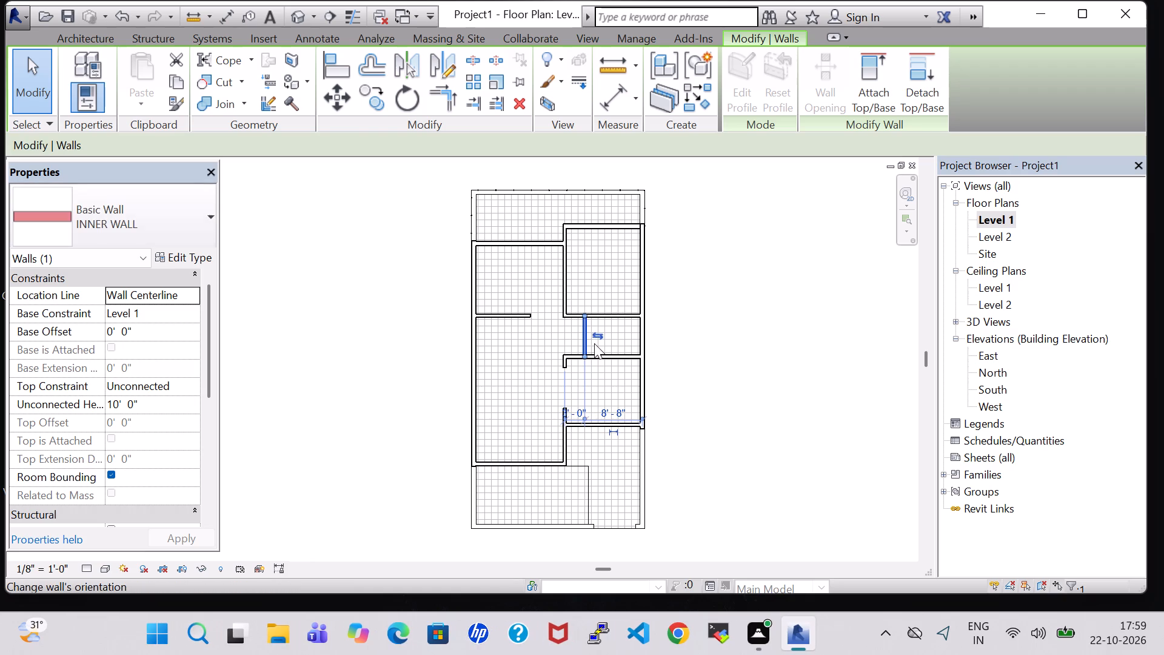
left_click(846, 365)
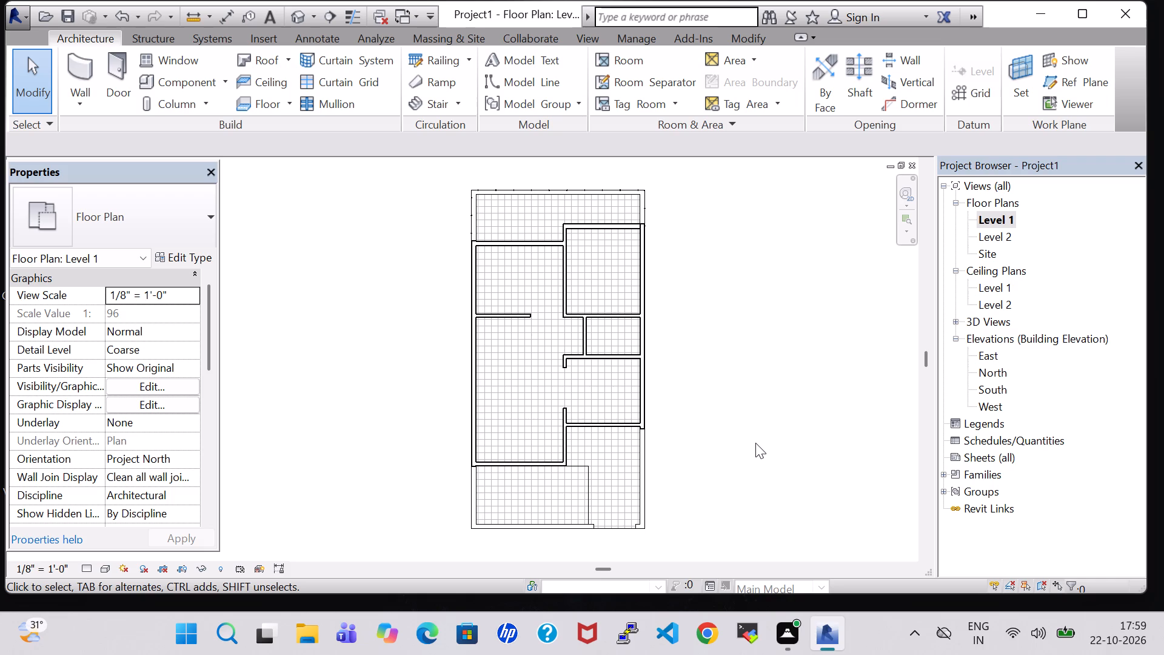
Create a toposurface at 0' 0" elevation with points at the corners of the front area bounded by the room separation lines.
left_click(459, 35)
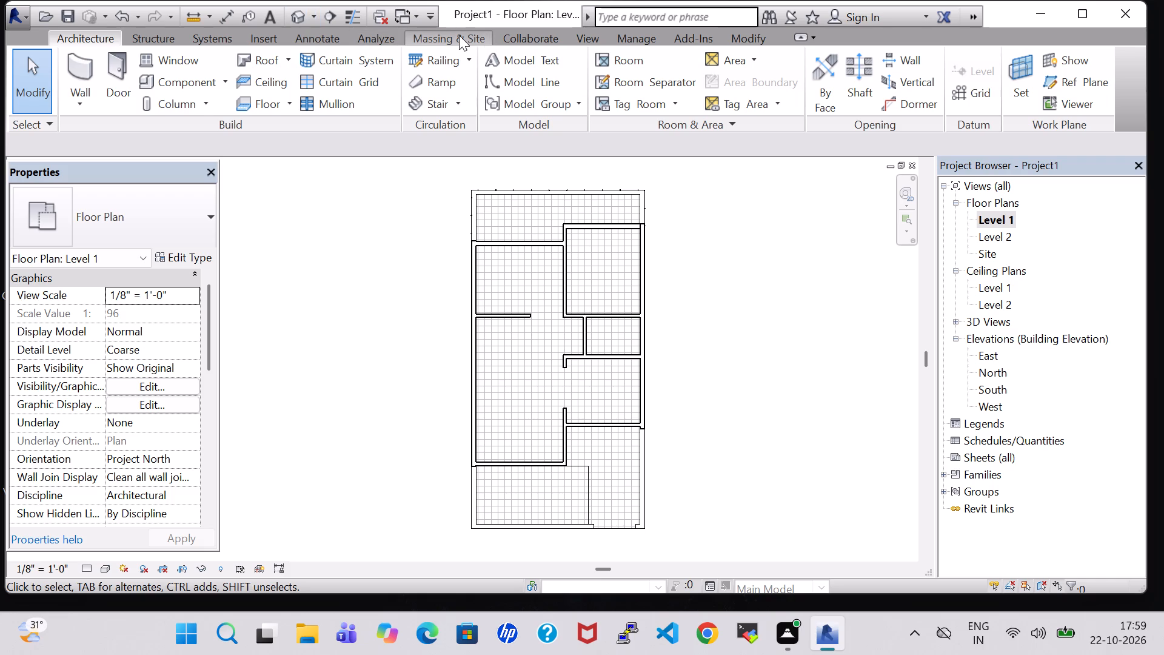
left_click(442, 78)
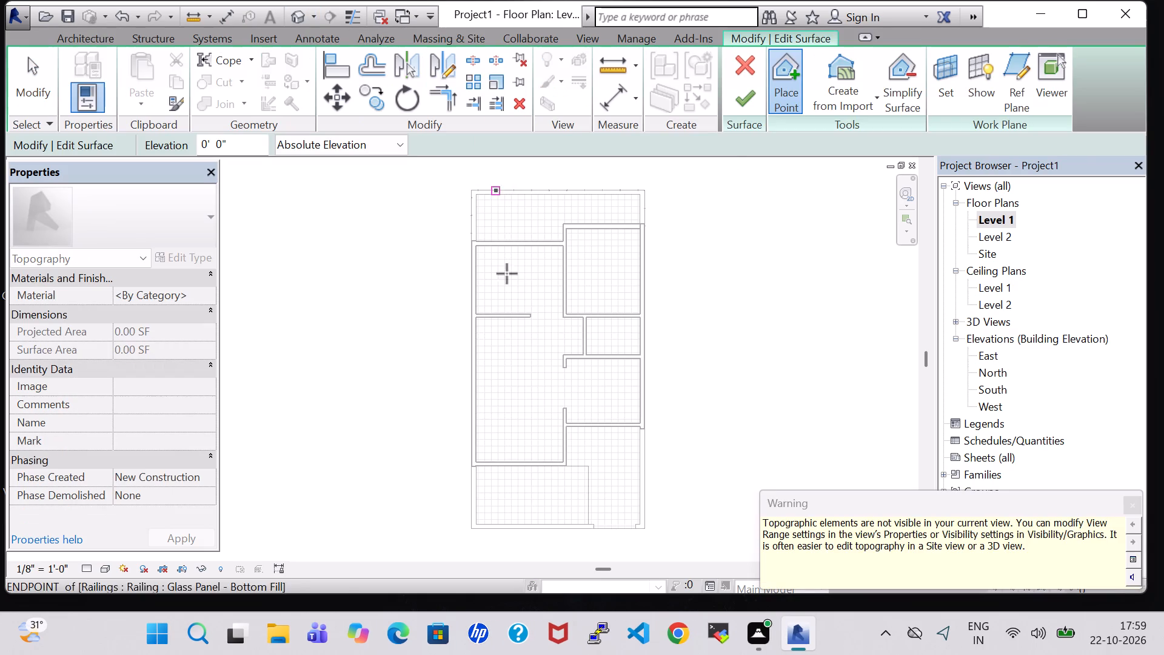
scroll(523, 491, "up", 9)
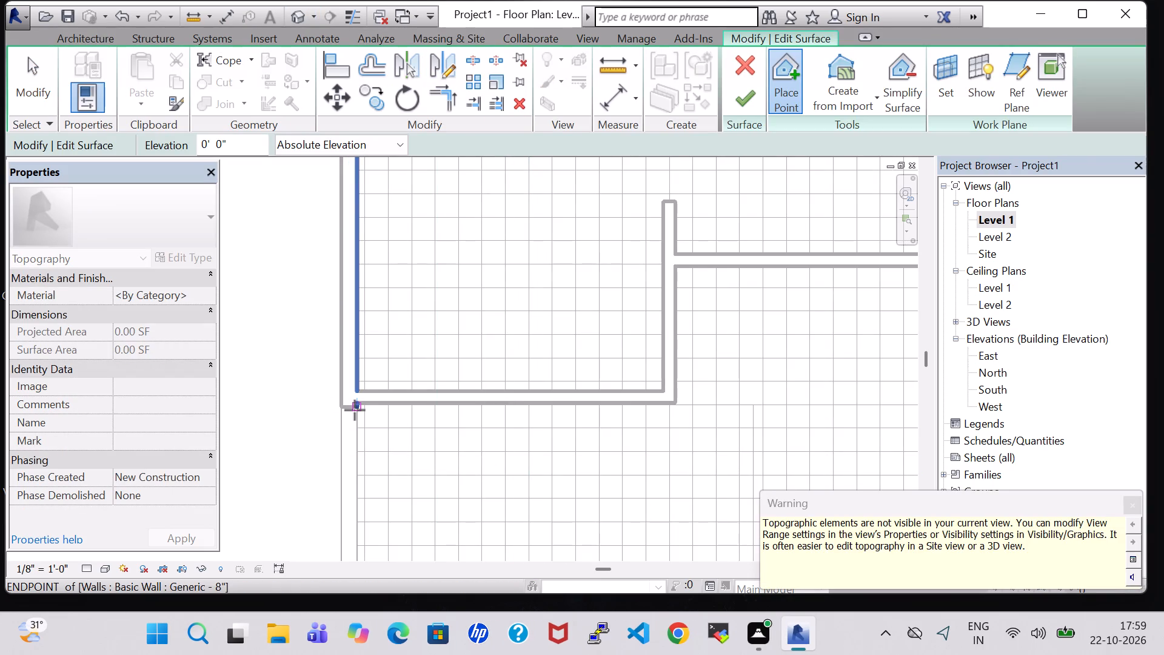
left_click(355, 410)
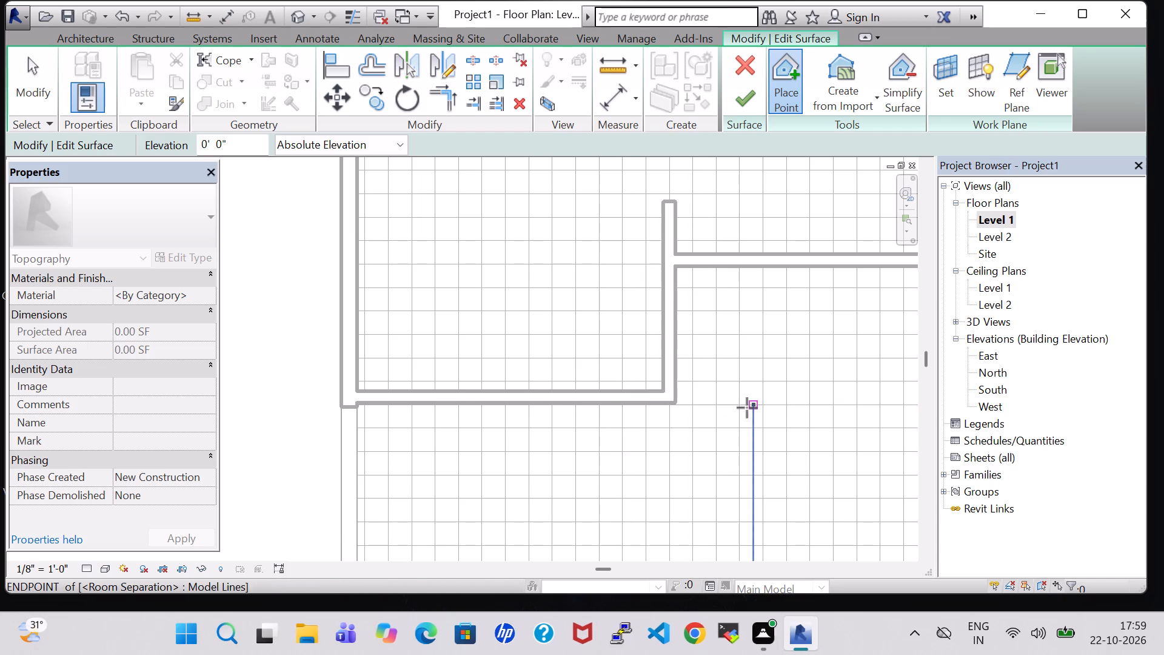
left_click(751, 409)
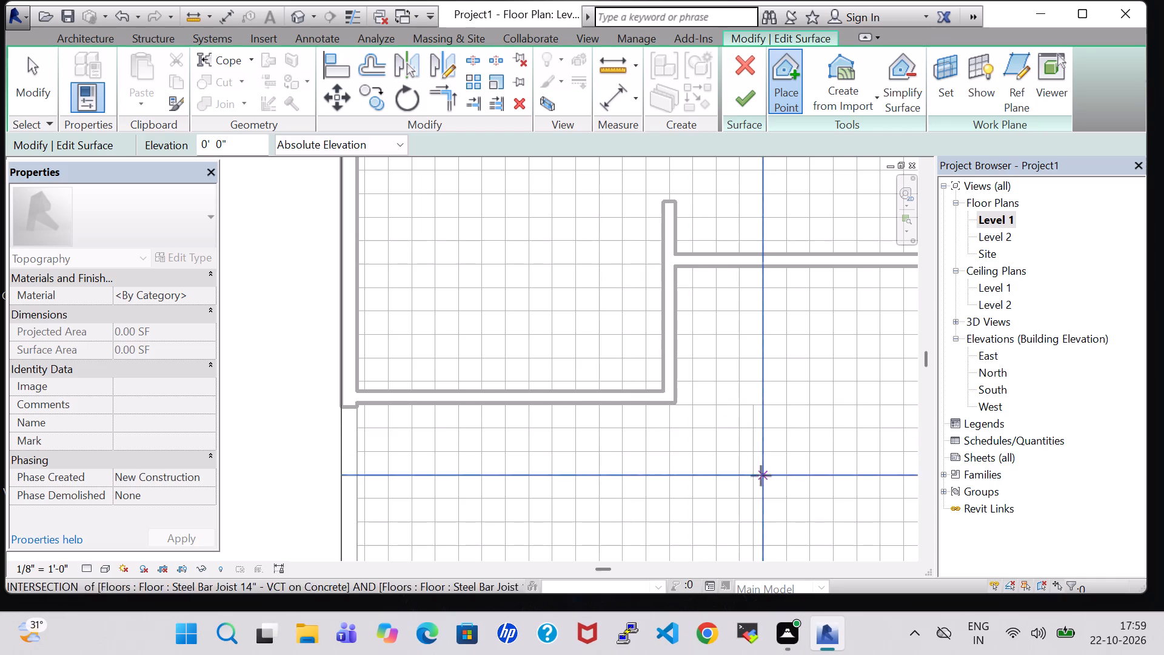
scroll(749, 488, "down", 4)
middle_click(749, 488)
middle_click_drag(749, 488, 725, 334)
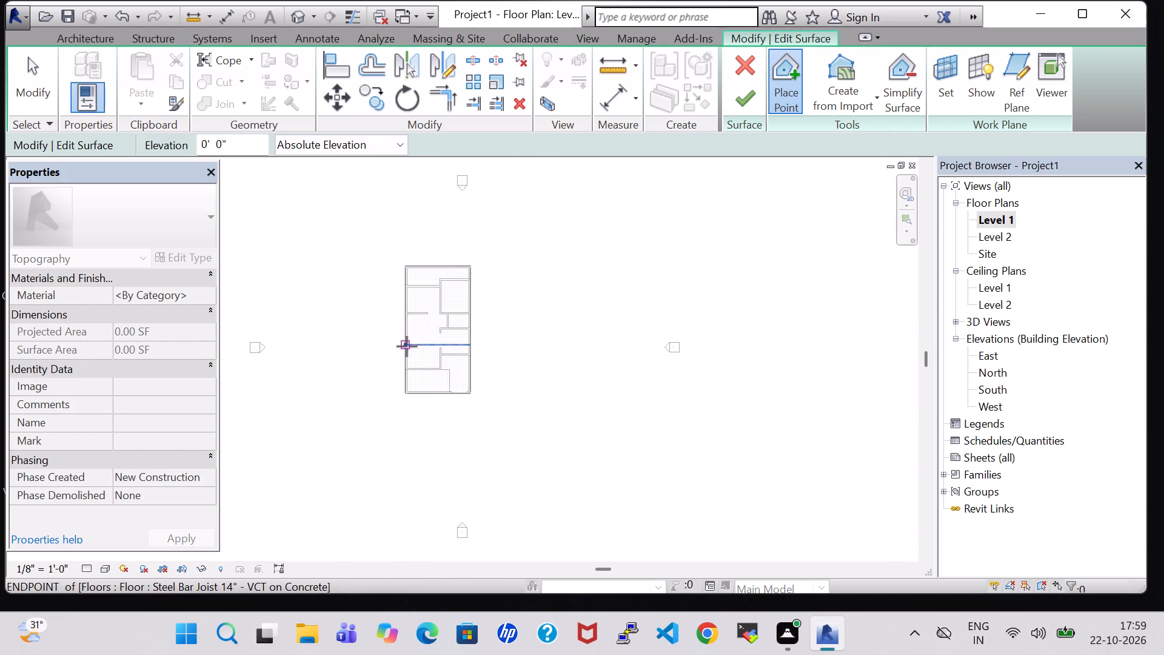
scroll(406, 346, "up", 10)
scroll(580, 520, "up", 5)
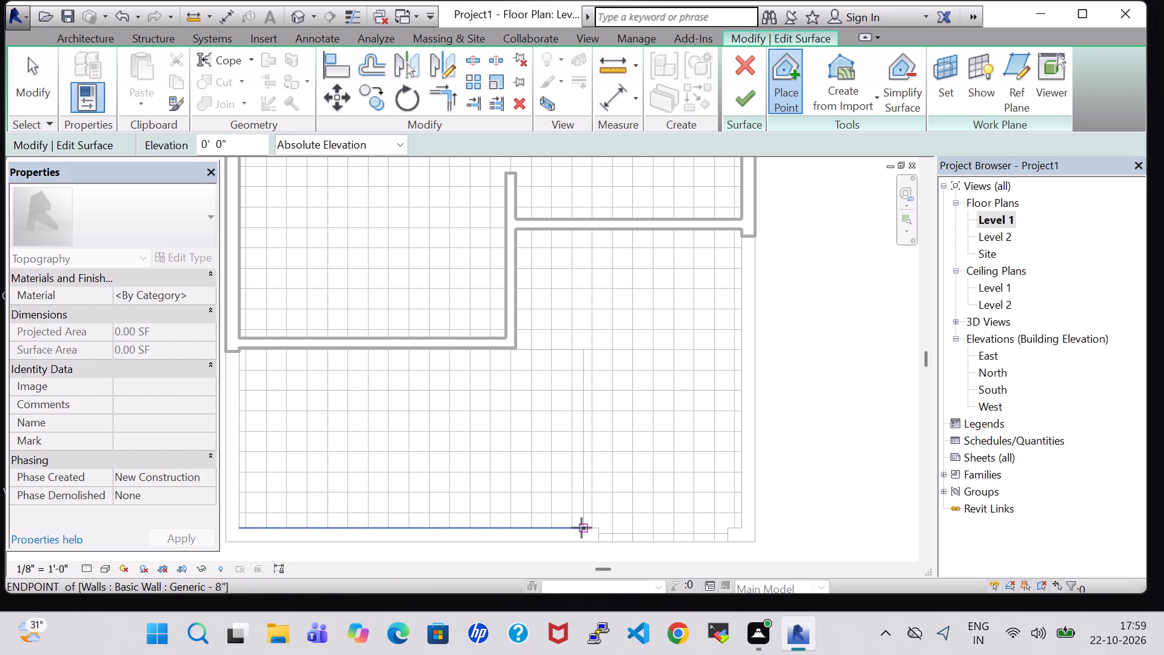
left_click(581, 528)
left_click(245, 525)
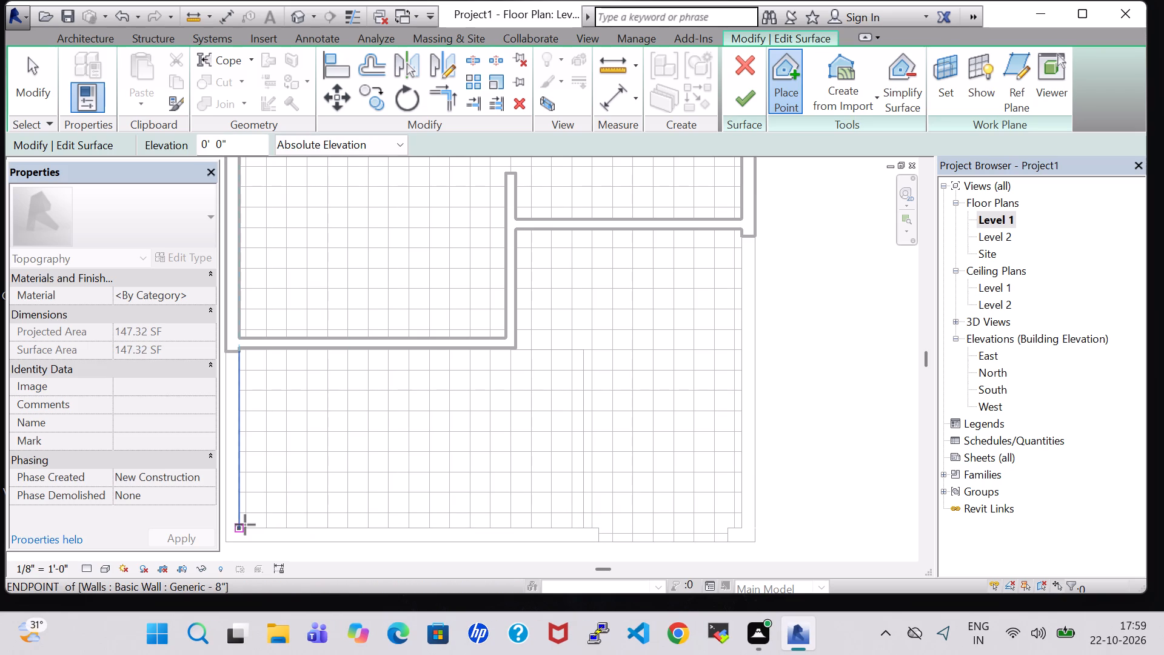
left_click(240, 357)
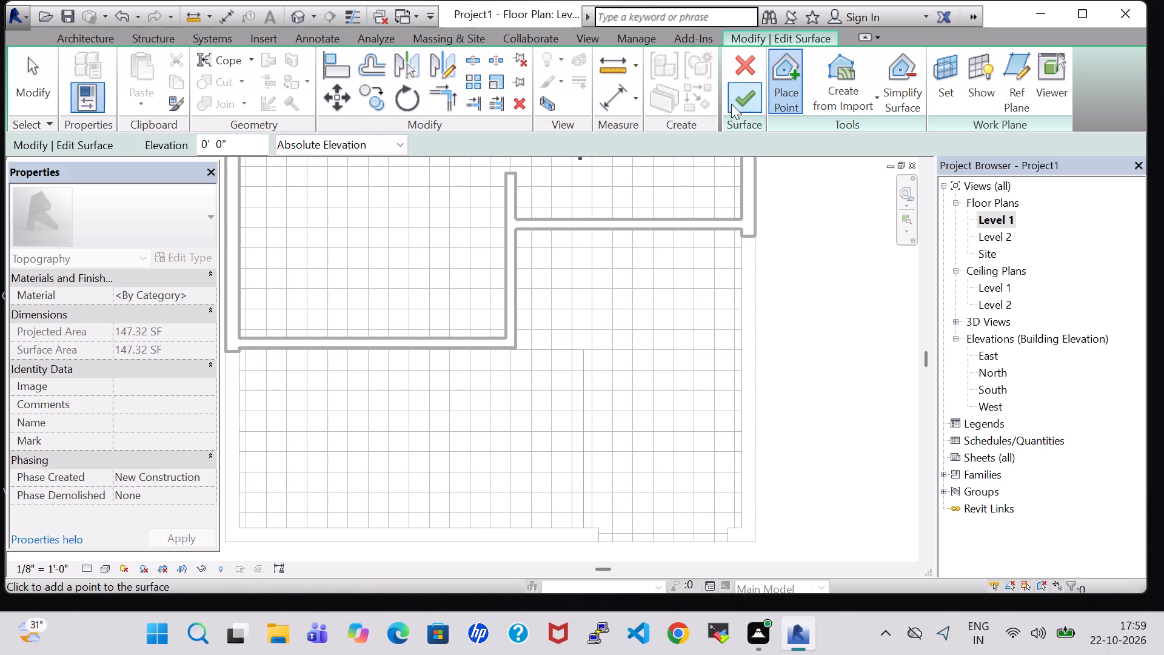
left_click(732, 104)
Examine the front-area toposurface and its room separation lines in 3D and in the Level 1 plan.
left_click(292, 16)
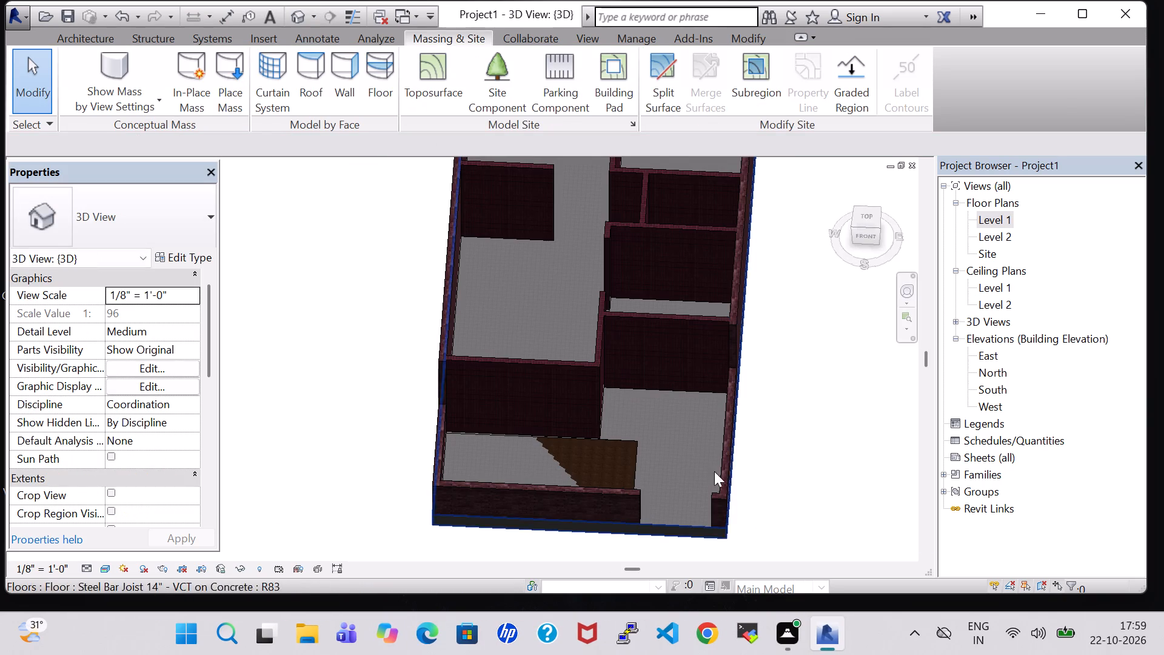
middle_click_drag(791, 427, 724, 445, "shift")
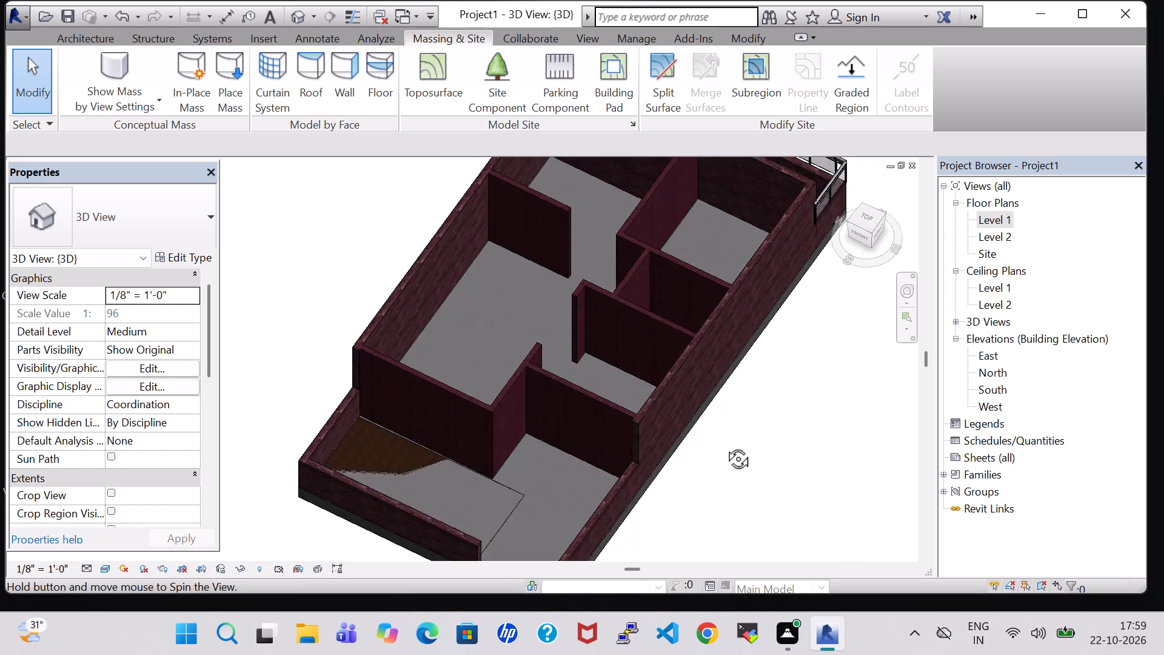
middle_click_drag(724, 445, 807, 433, "shift")
left_click(589, 437)
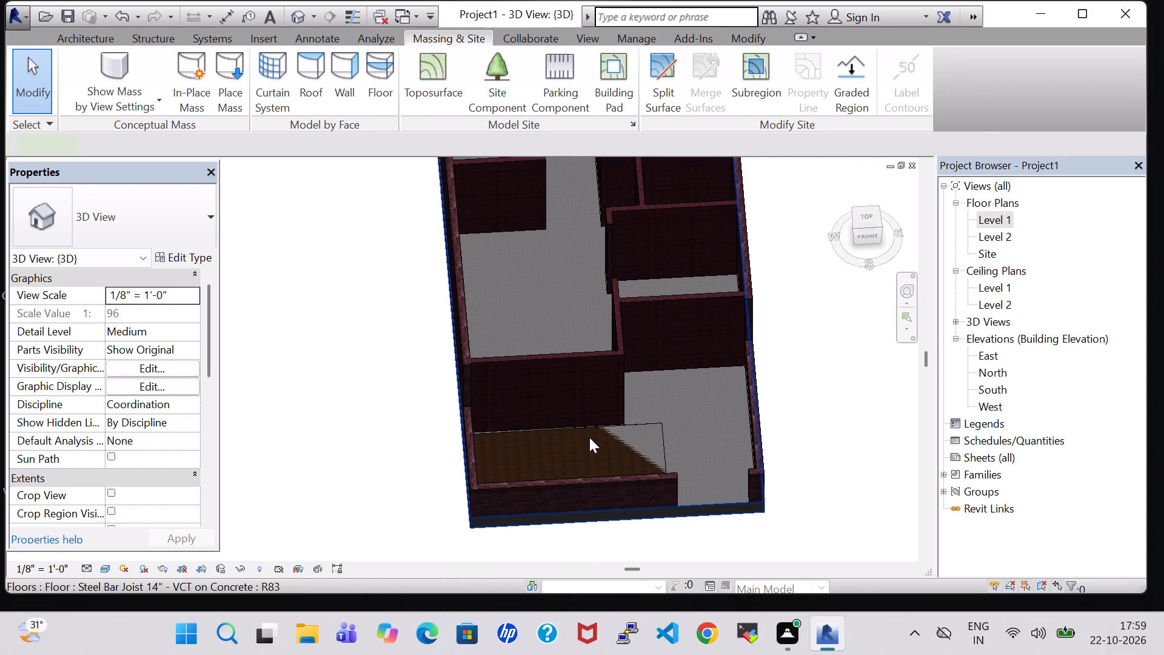
left_click(811, 448)
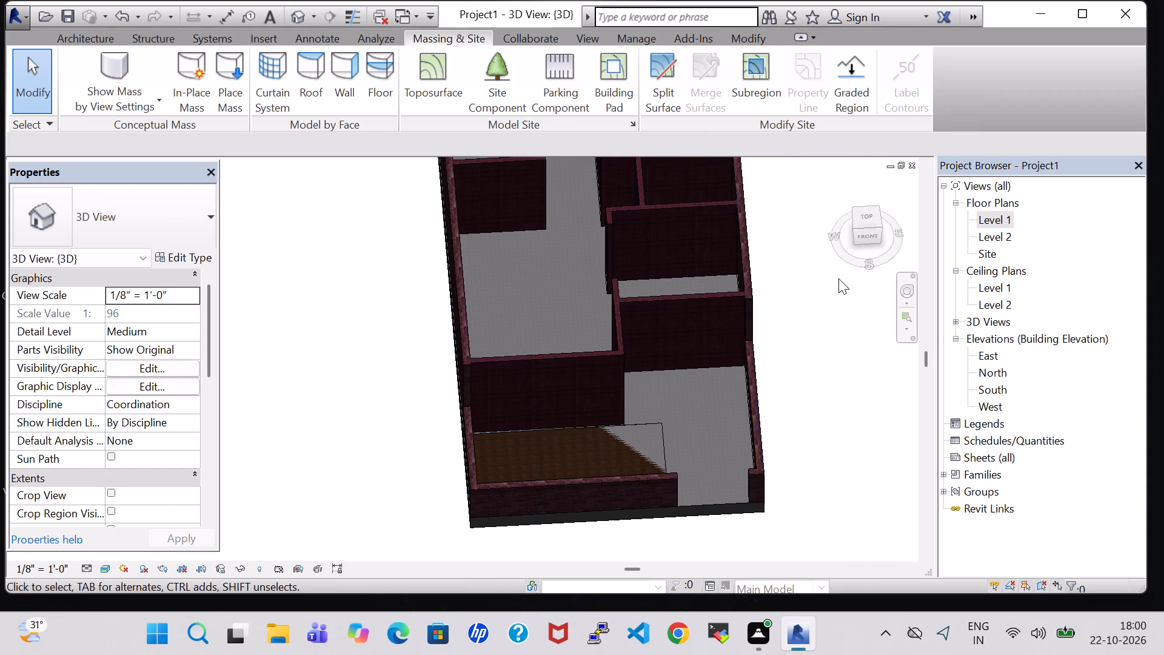
left_click(637, 422)
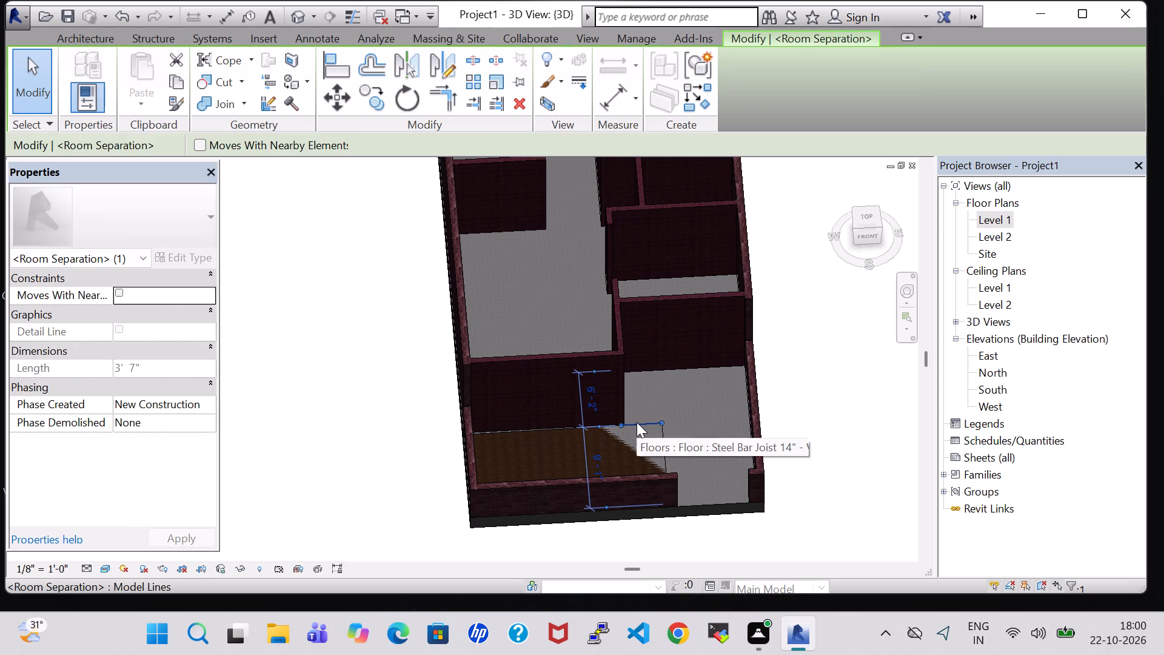
left_click(848, 454)
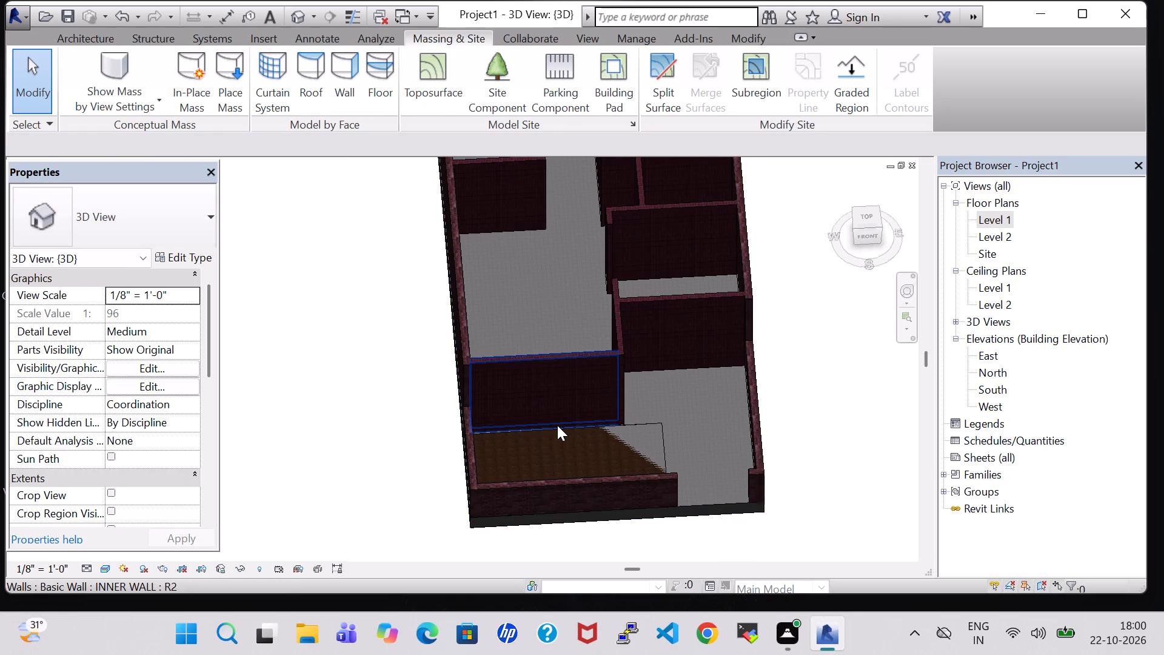
left_click(557, 450)
left_click(839, 437)
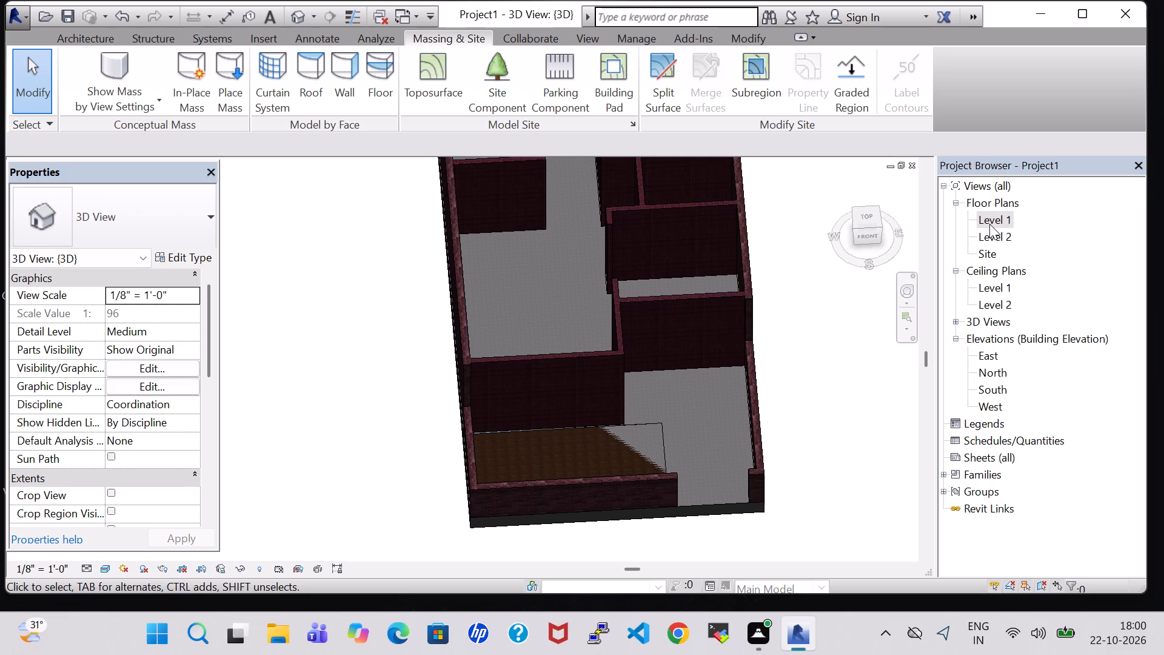
left_click(1013, 231)
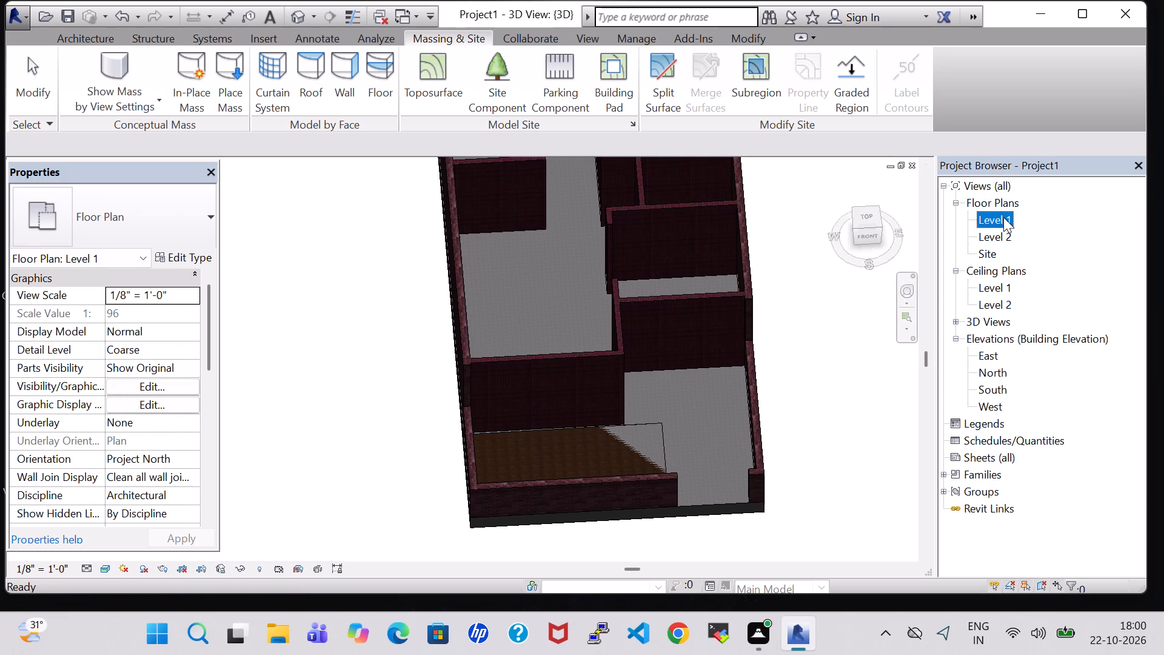
double_click(1002, 215)
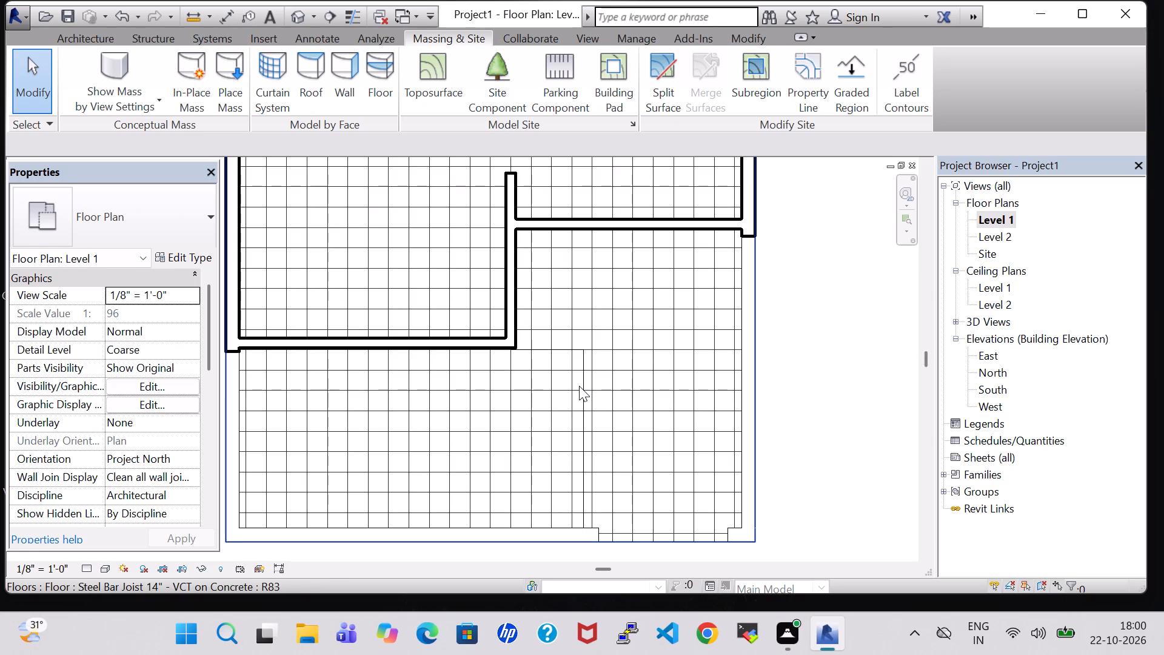
left_click(580, 403)
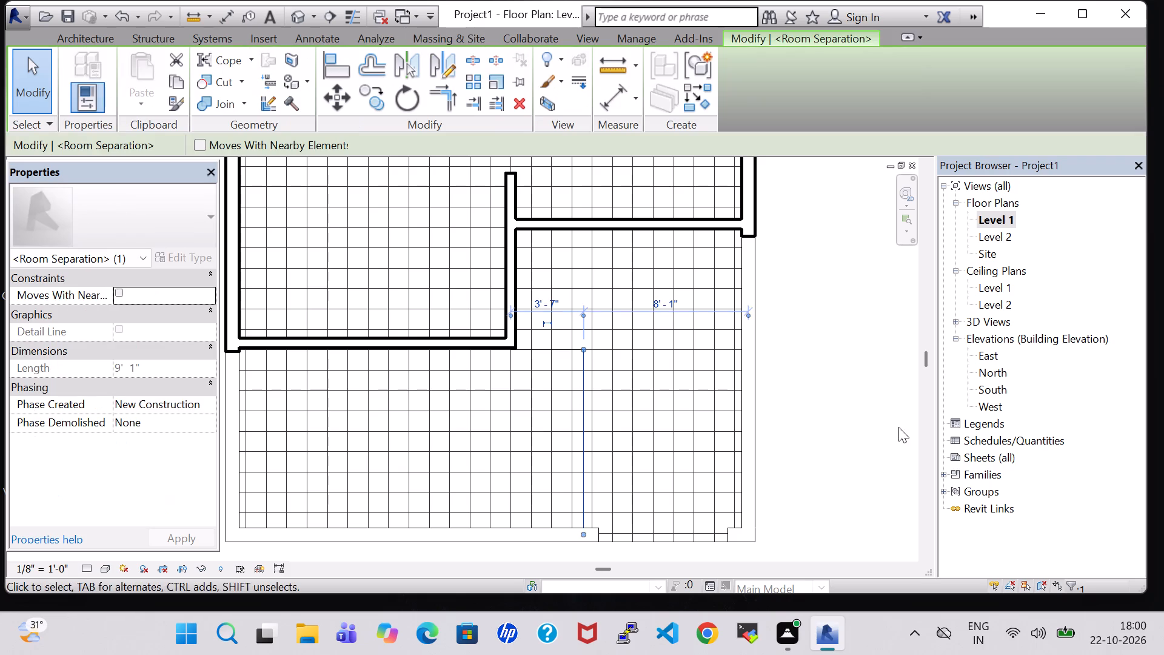
left_click(868, 418)
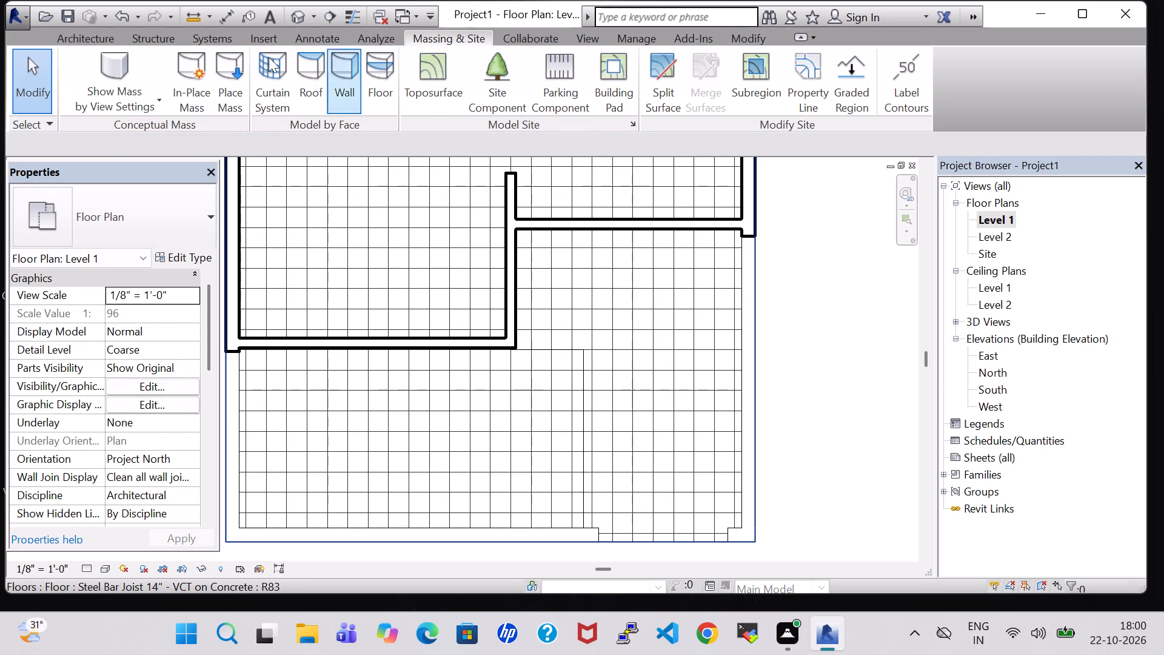
left_click(300, 16)
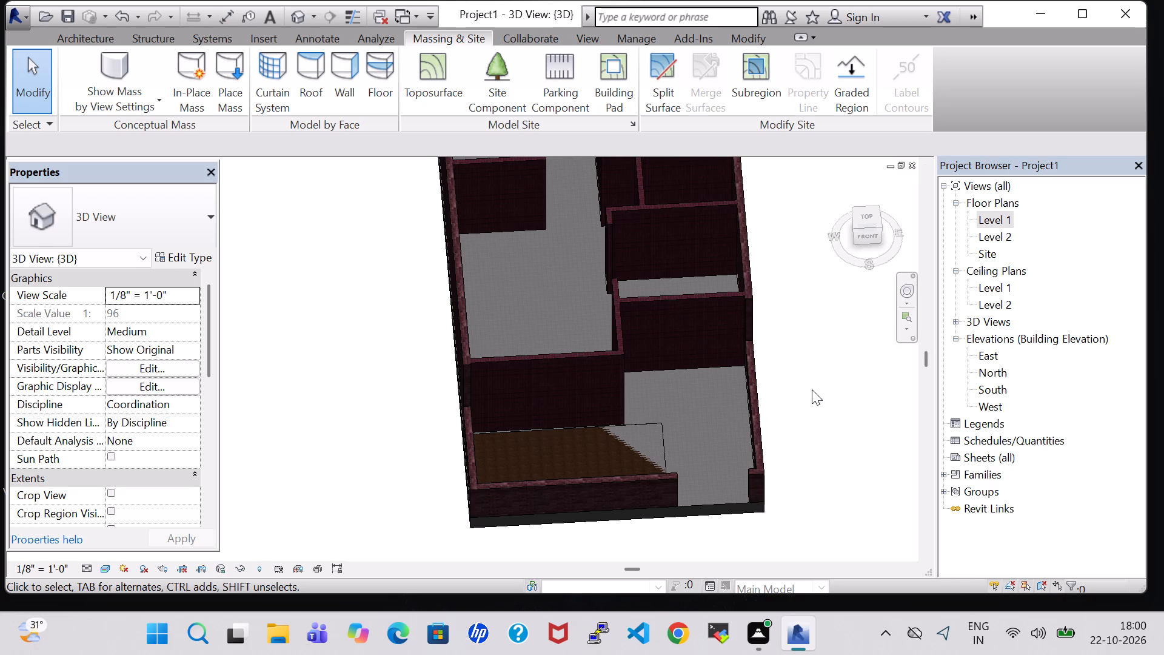
middle_click_drag(812, 400, 778, 387, "shift")
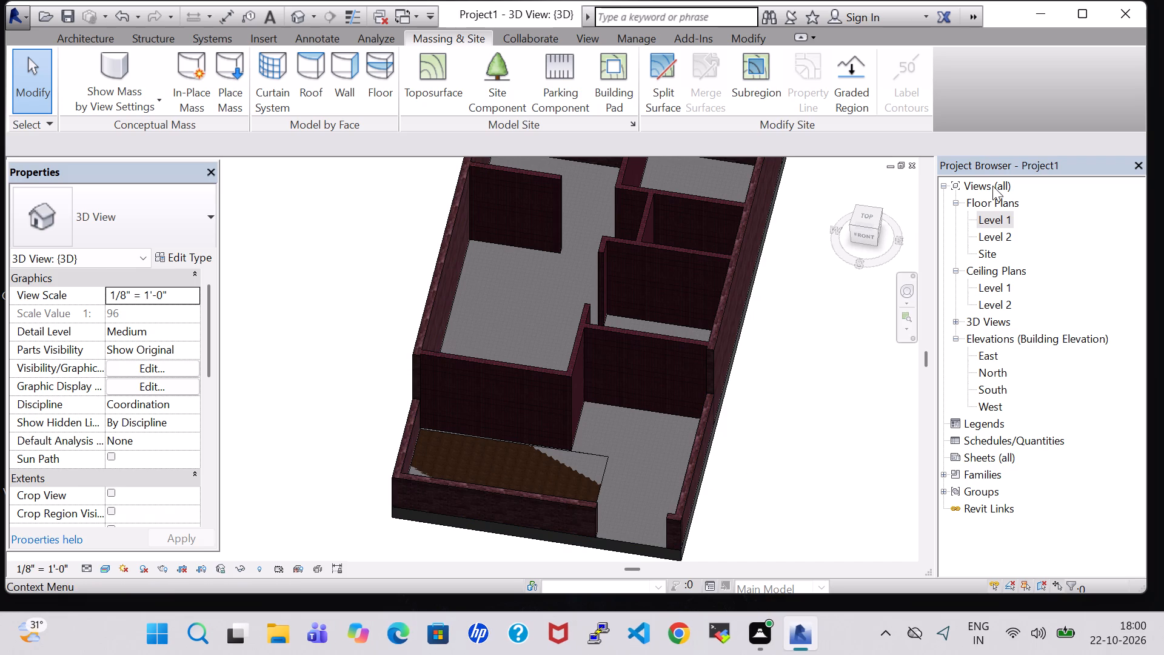
Draw a Handrail - Rectangular railing about 9'-4" long along the front area's west edge at 4' 0" base offset, and check it in 3D.
double_click(1000, 220)
scroll(511, 286, "down", 6)
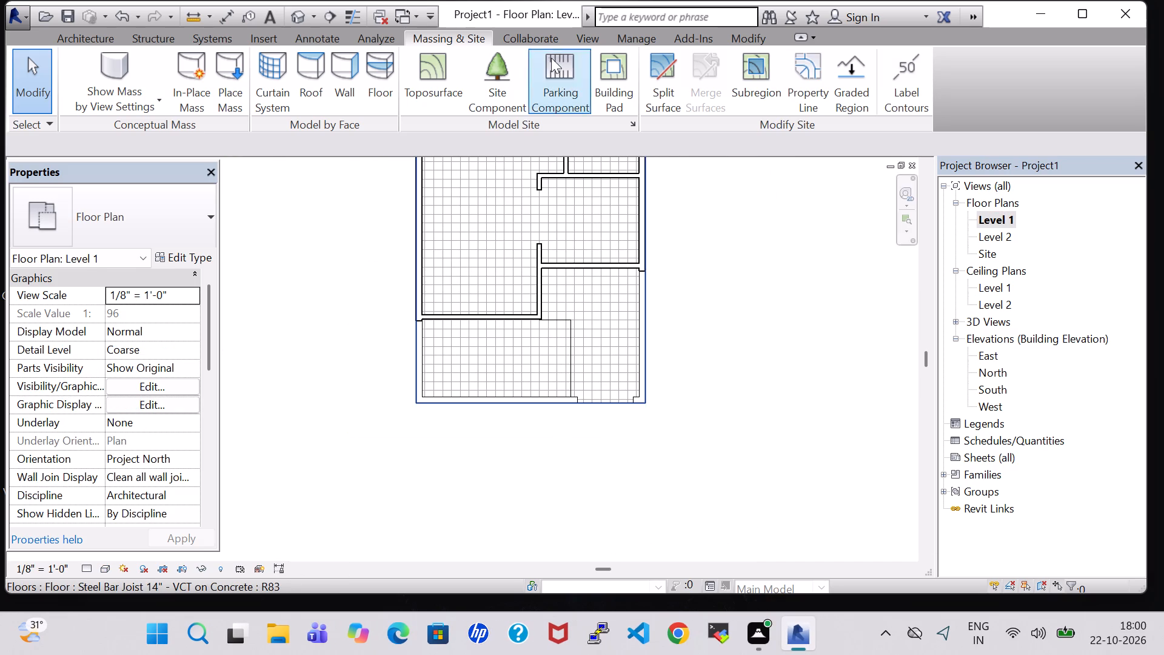
left_click(99, 39)
left_click(423, 58)
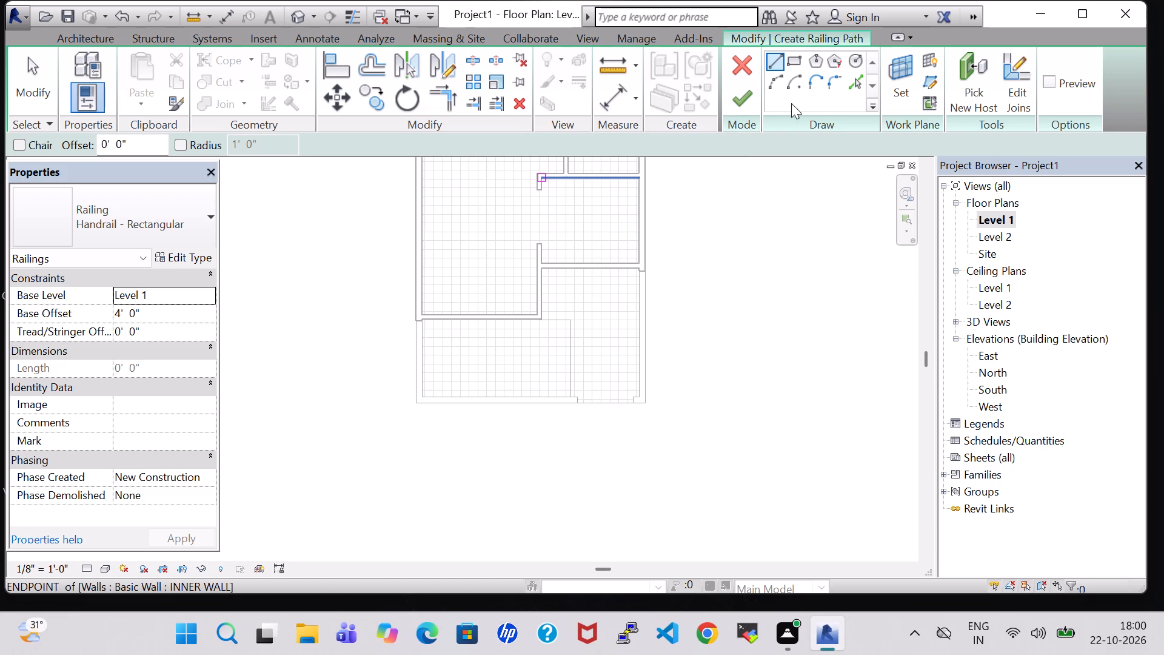
scroll(422, 366, "up", 3)
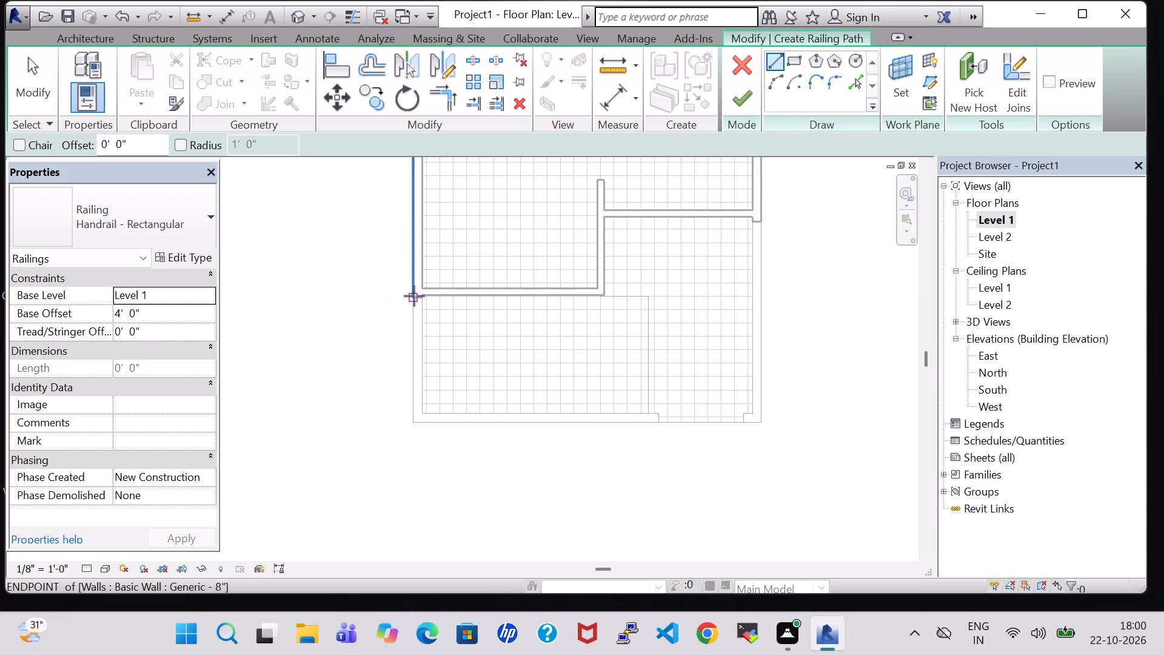
left_click(414, 296)
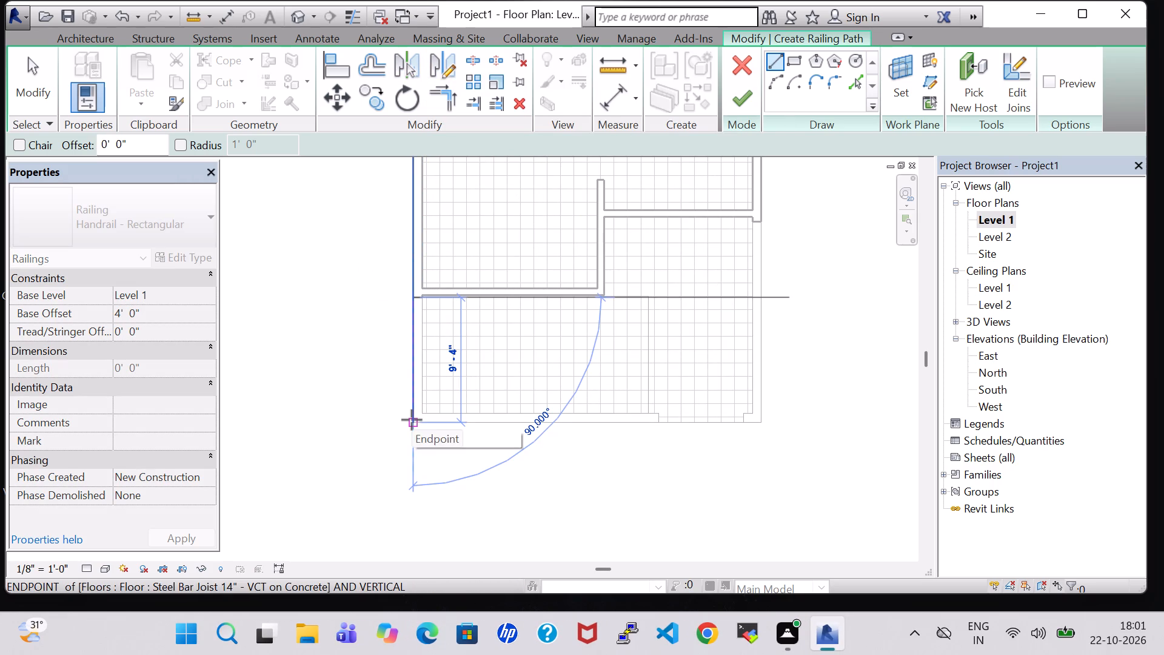
left_click(412, 420)
left_click(734, 93)
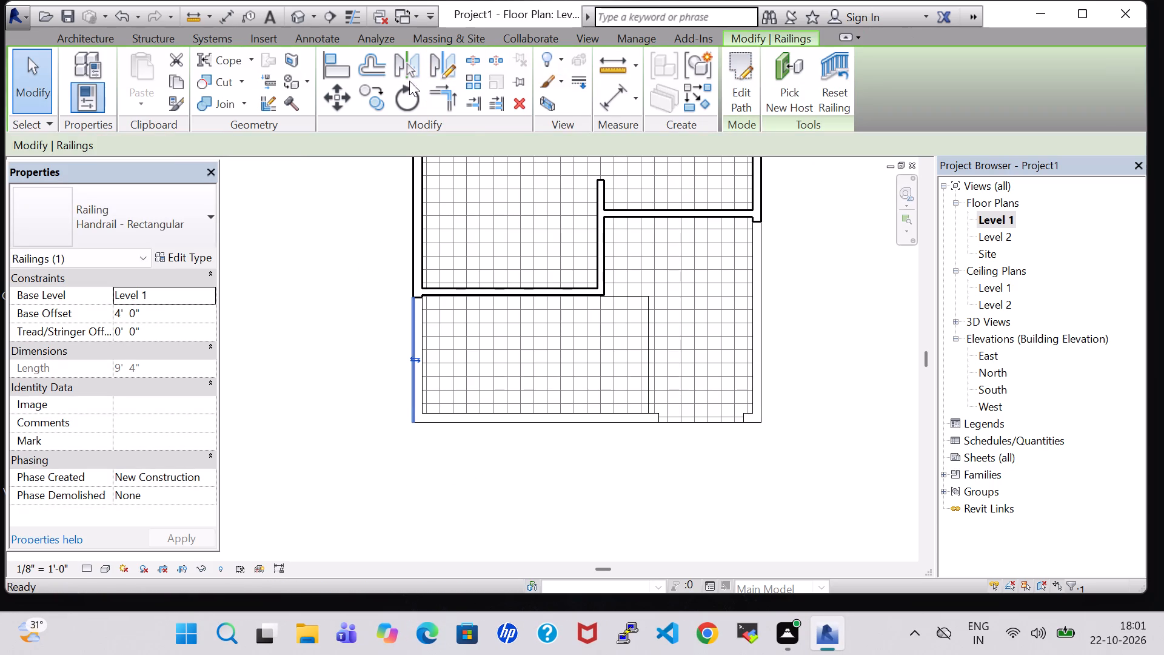
left_click(298, 18)
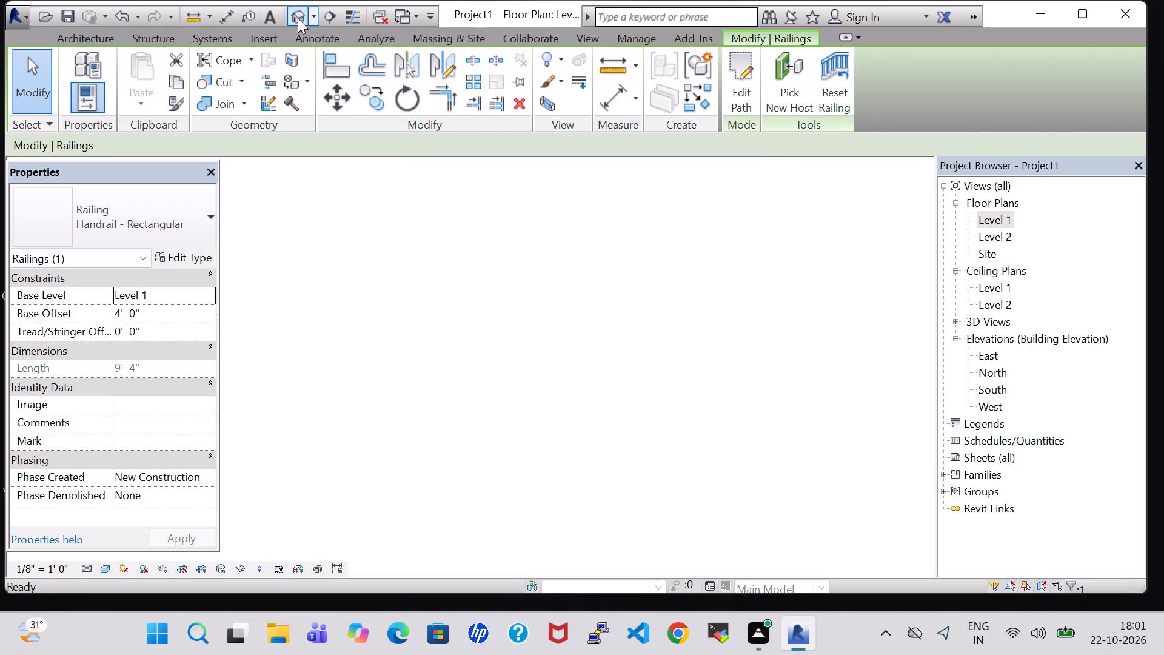
middle_click_drag(315, 493, 325, 494, "shift")
middle_click_drag(335, 497, 423, 509, "shift")
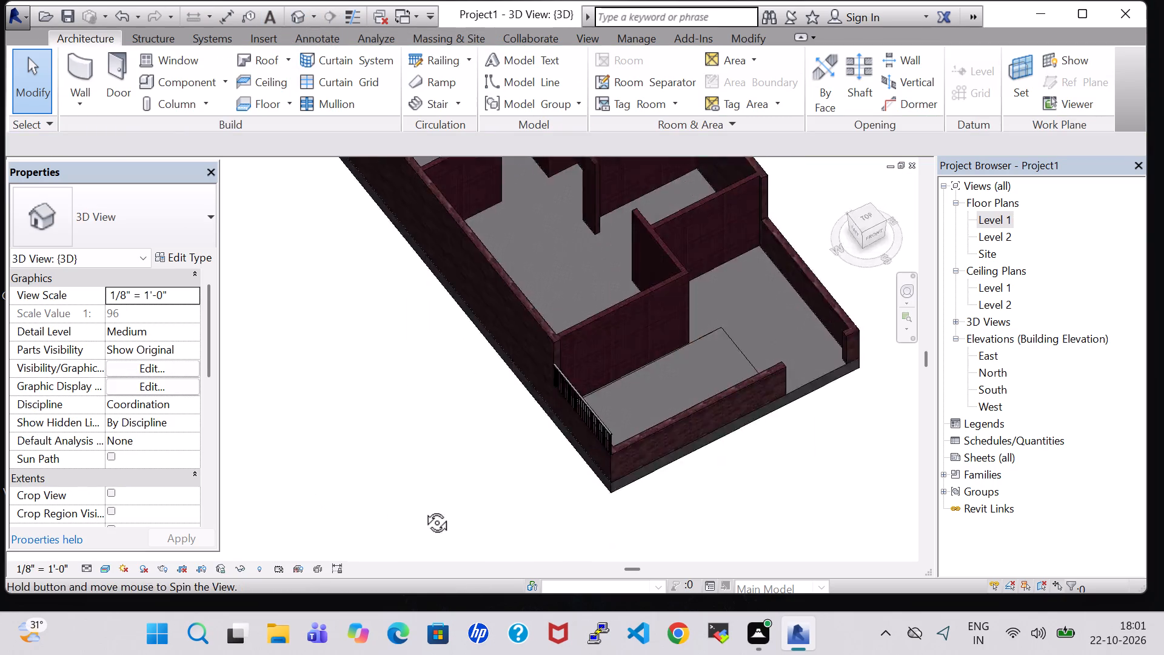
Change the railing along the front area's west edge to the Glass Panel - Bottom Fill type.
middle_click_drag(423, 509, 581, 502, "shift")
left_click(699, 198)
left_click(712, 315)
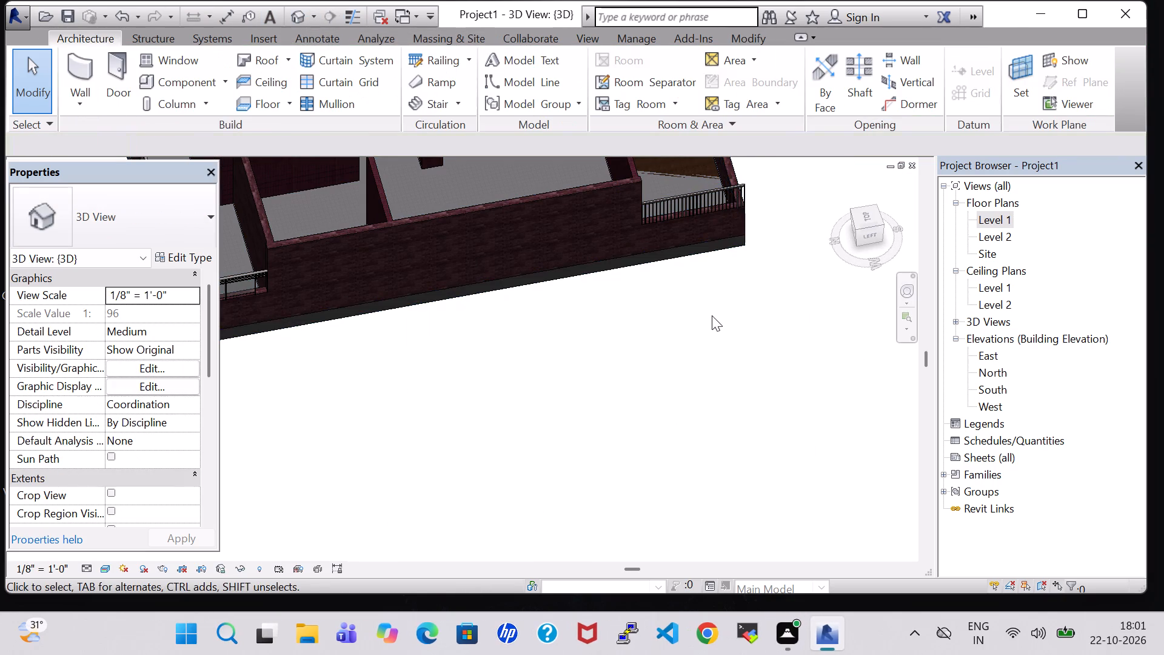
left_click(666, 200)
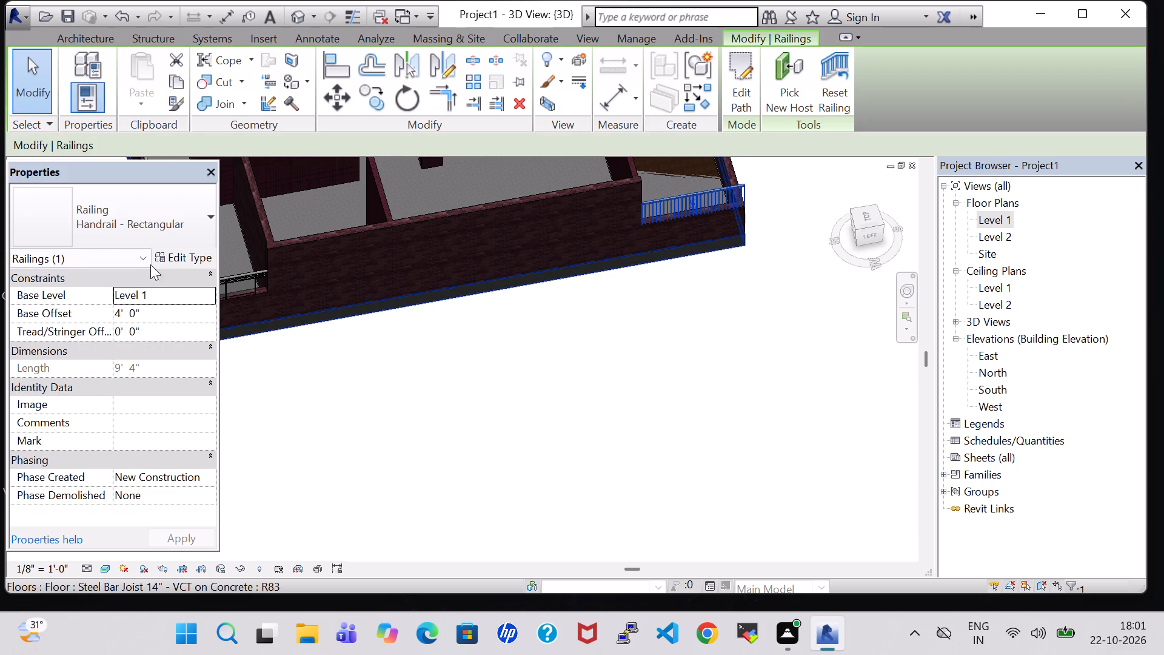
left_click(169, 212)
left_click(140, 304)
left_click(550, 342)
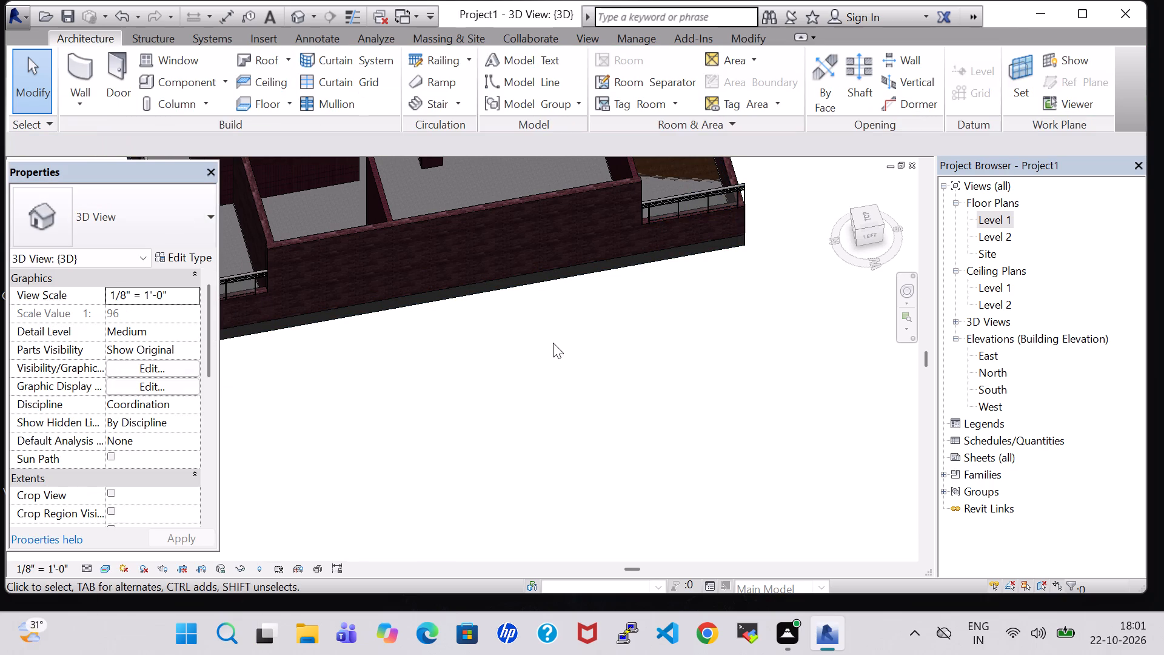
In the Level 1 plan, draw a Handrail - Rectangular railing 18'-4" long along the low front wall at 4' 0" base offset.
middle_click_drag(714, 419, 521, 437, "shift")
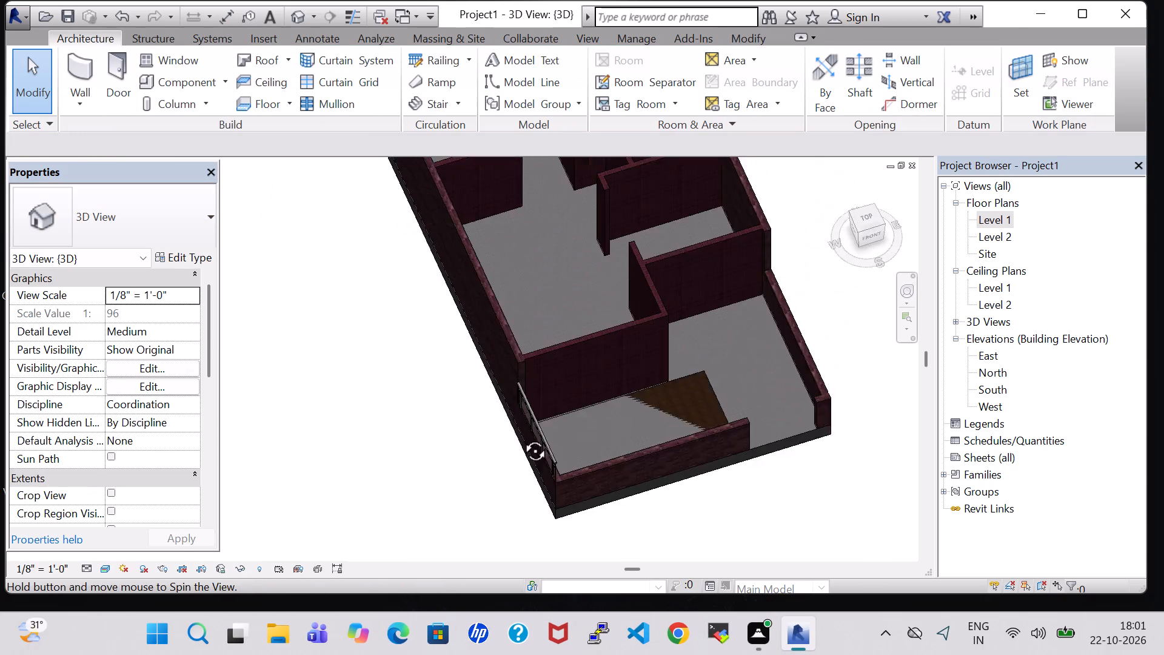
middle_click_drag(521, 437, 500, 436, "shift")
middle_click_drag(803, 411, 790, 352, "shift")
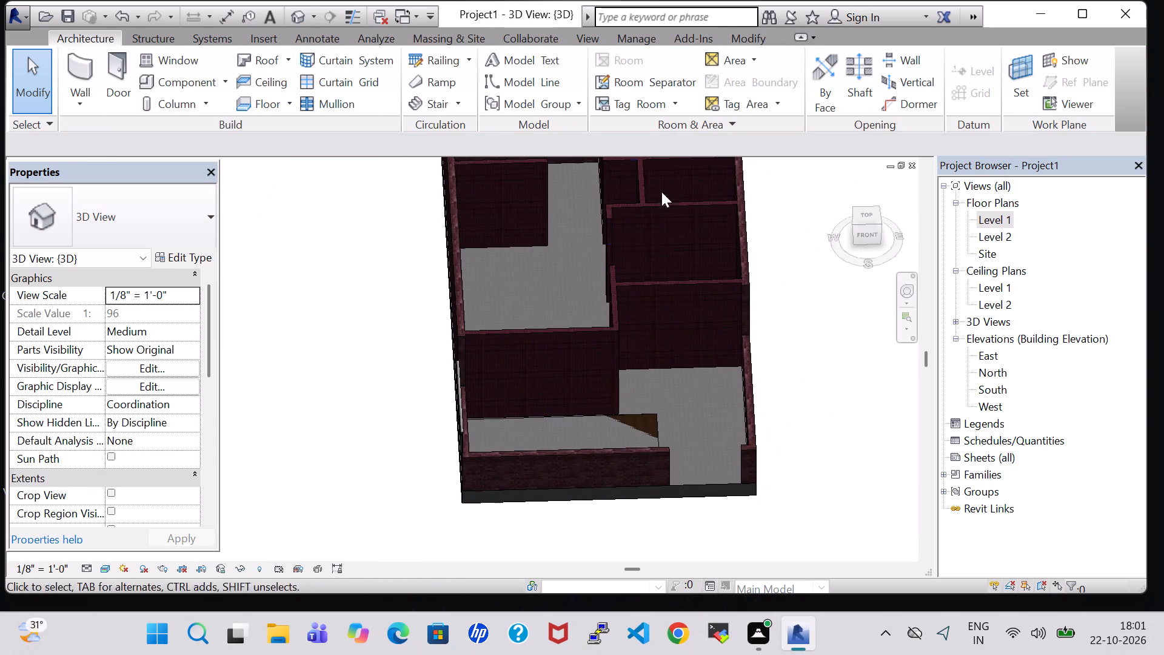
double_click(991, 217)
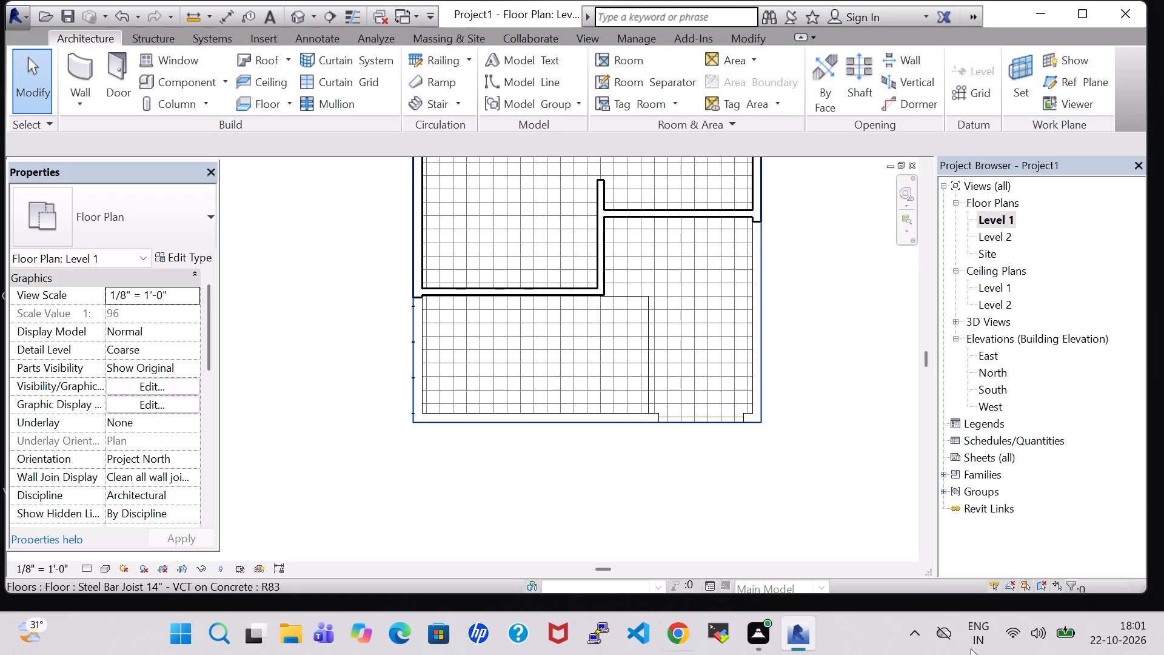
left_click(418, 54)
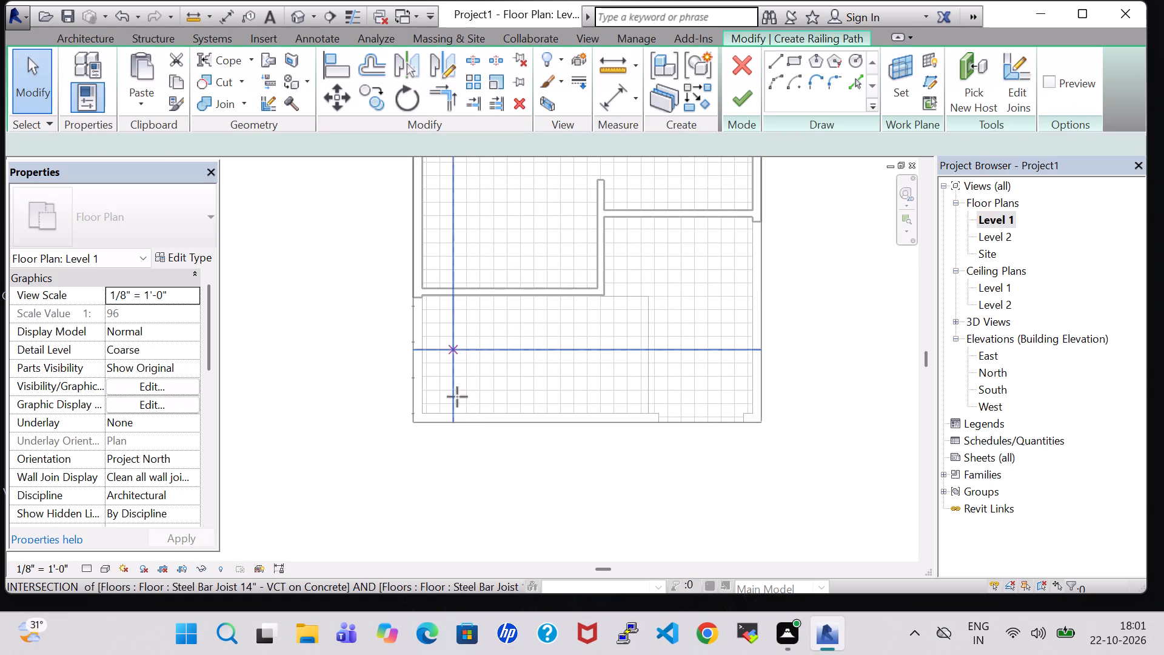
scroll(419, 437, "up", 4)
left_click(410, 411)
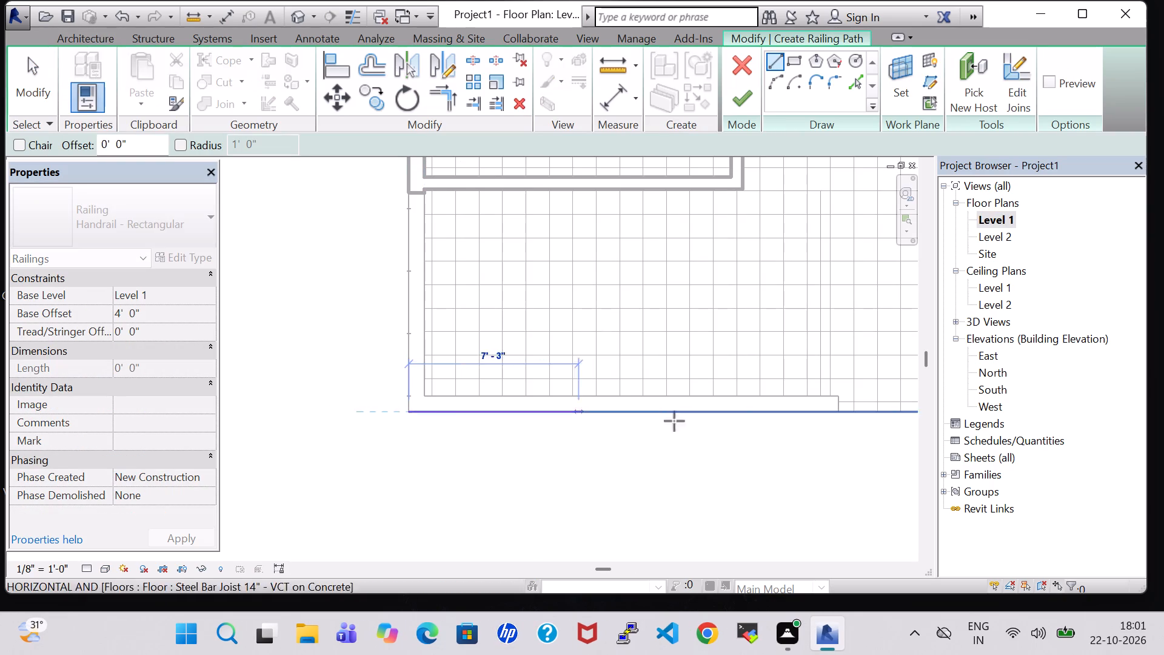
left_click(840, 413)
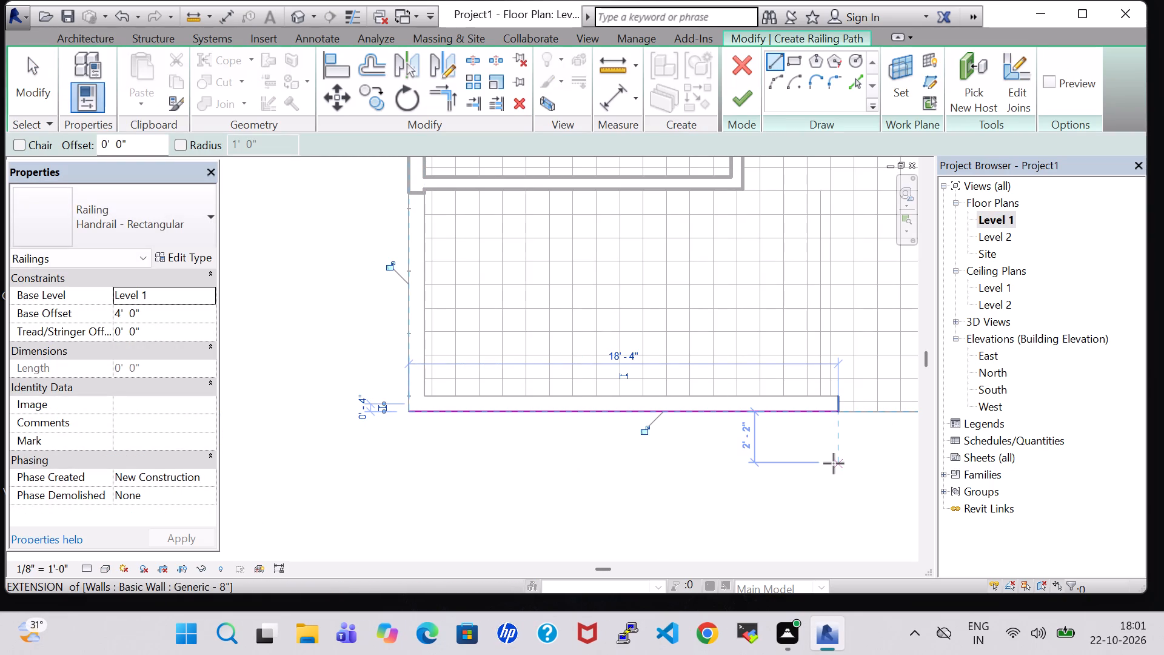
left_click(746, 90)
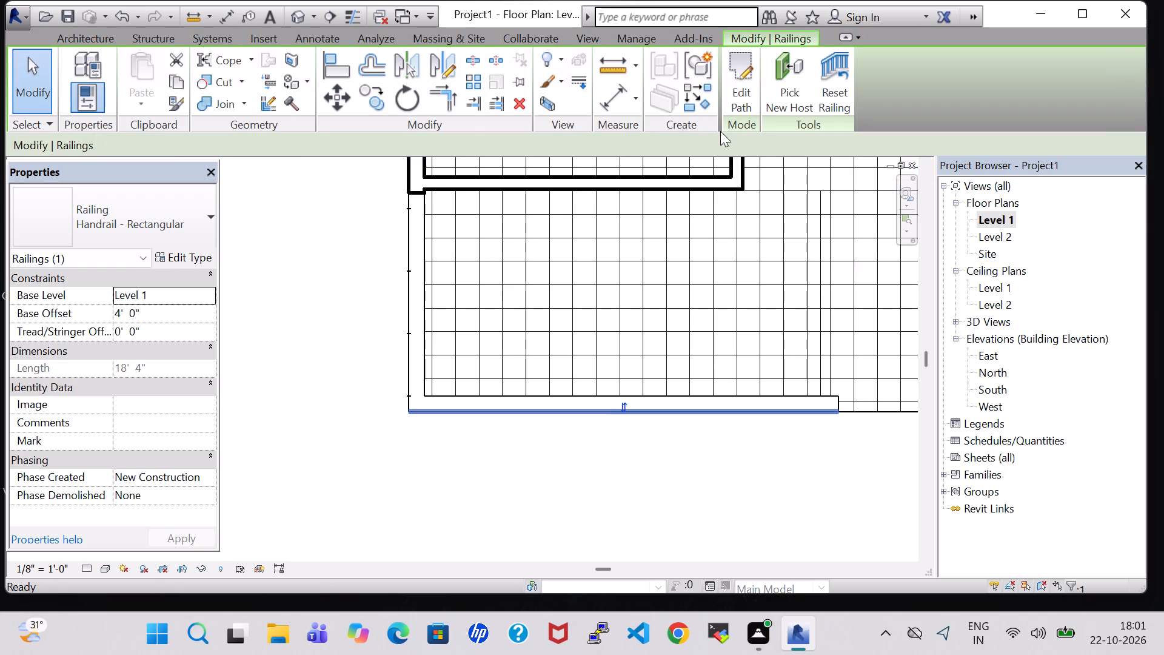
In 3D, change the long front railing to the Glass Panel - Bottom Fill type and check it beside the west railing.
left_click(300, 12)
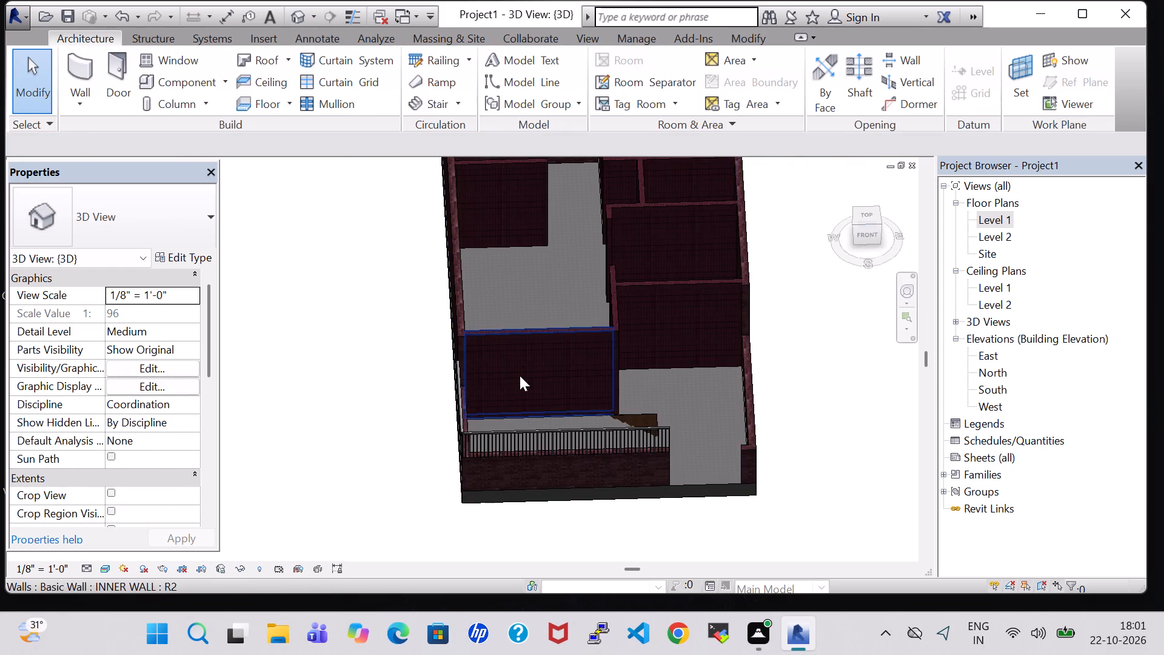
left_click(626, 433)
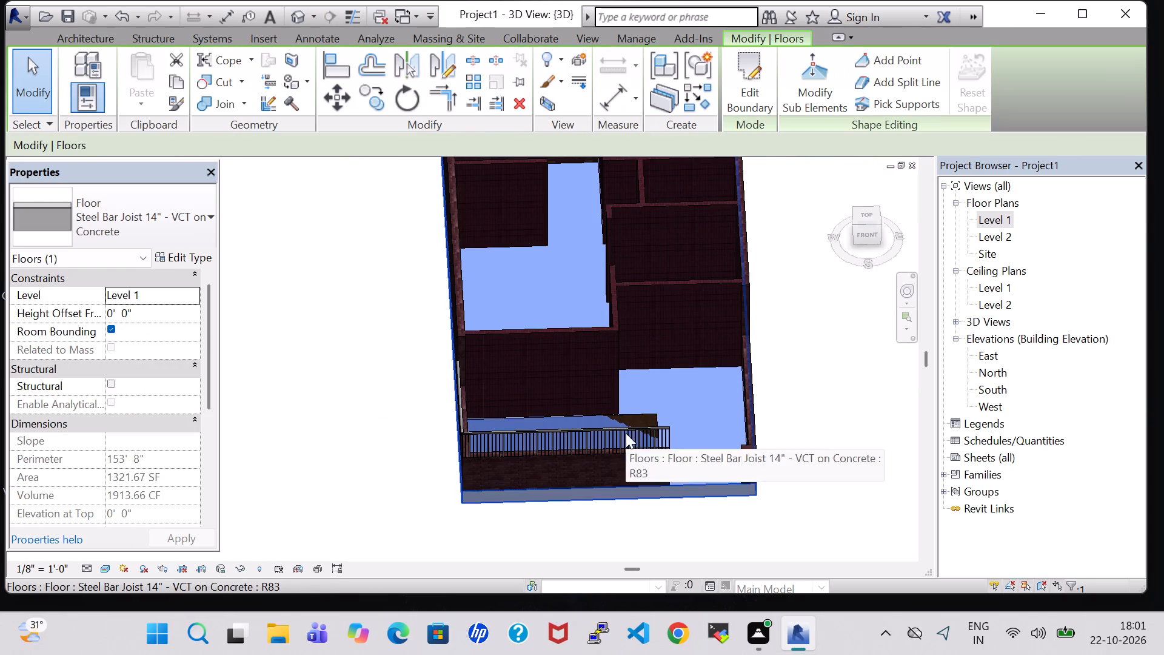
left_click(808, 405)
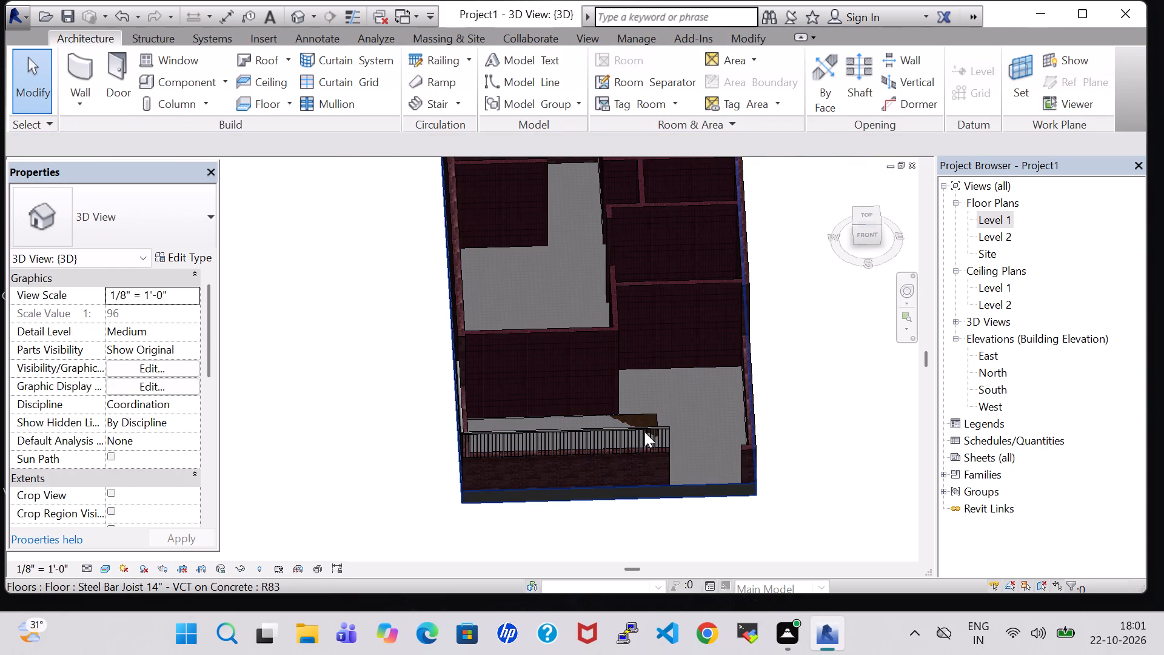
left_click(644, 429)
left_click(179, 184)
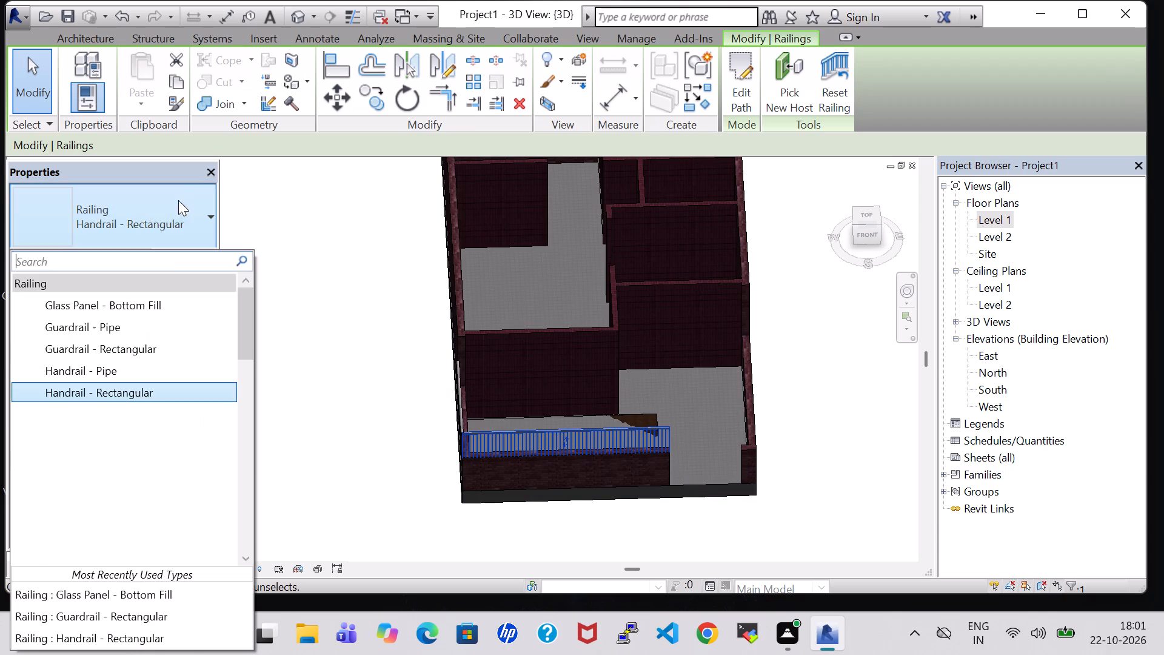
left_click(144, 311)
left_click(852, 433)
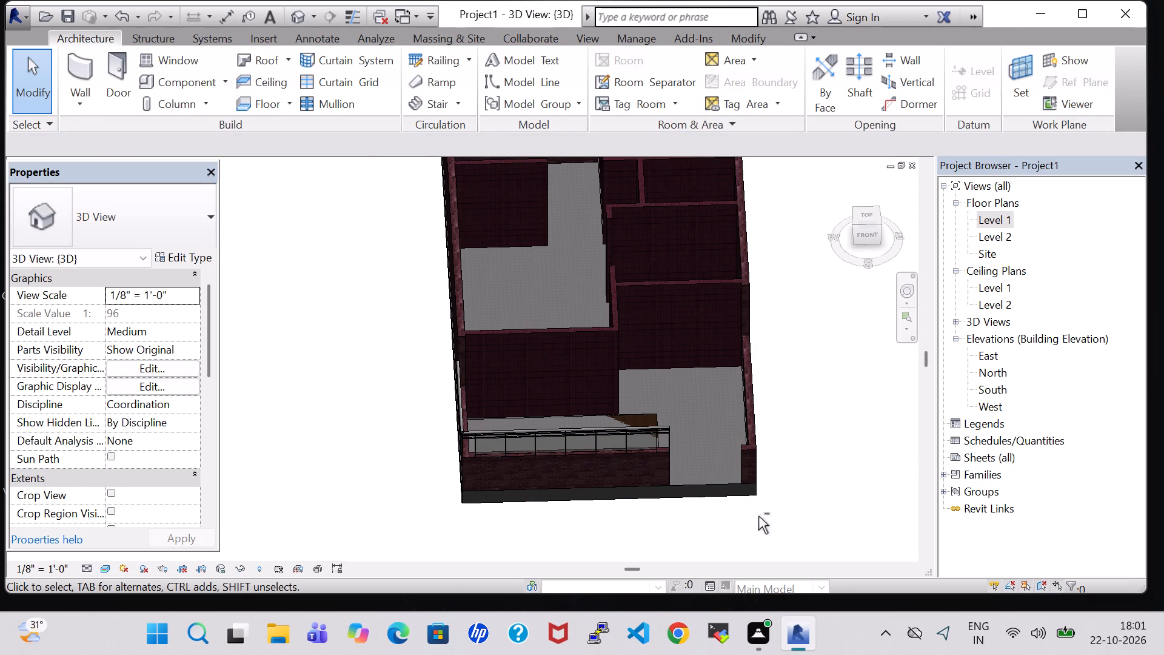
middle_click_drag(758, 516, 811, 517, "shift")
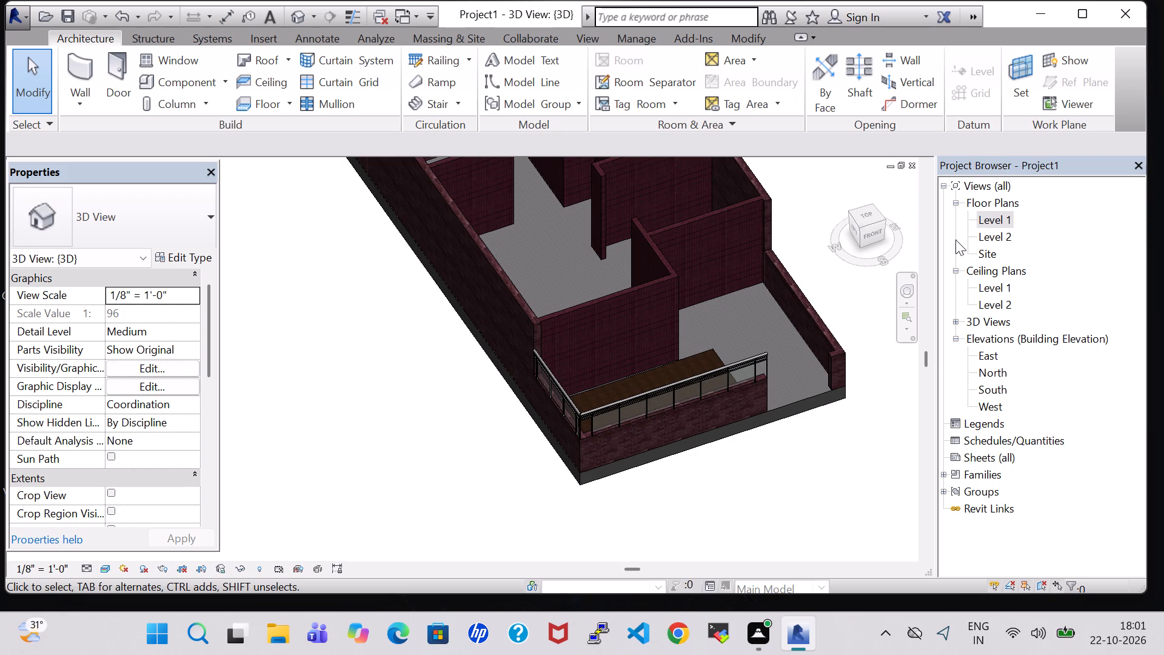
In the Level 1 plan, draw a Handrail - Rectangular railing 1'-4" long on the short front wall at the southeast corner, base offset 4' 0".
double_click(987, 221)
scroll(778, 319, "down", 3)
middle_click_drag(788, 420, 480, 440)
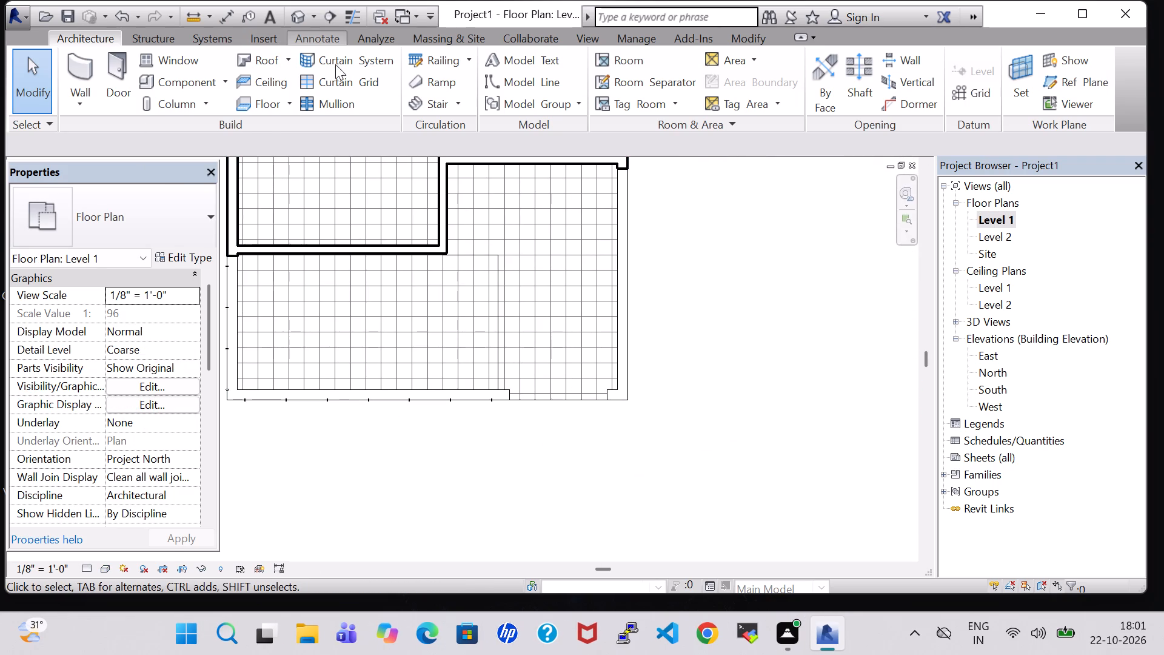
left_click(422, 59)
scroll(573, 472, "up", 5)
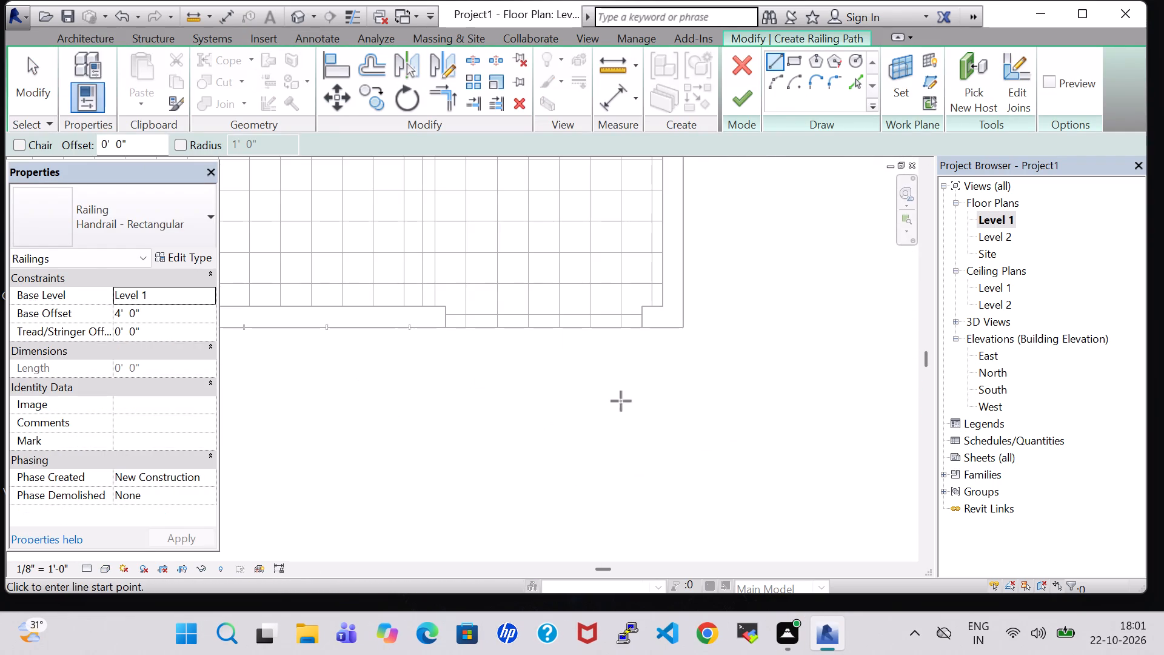
left_click(644, 327)
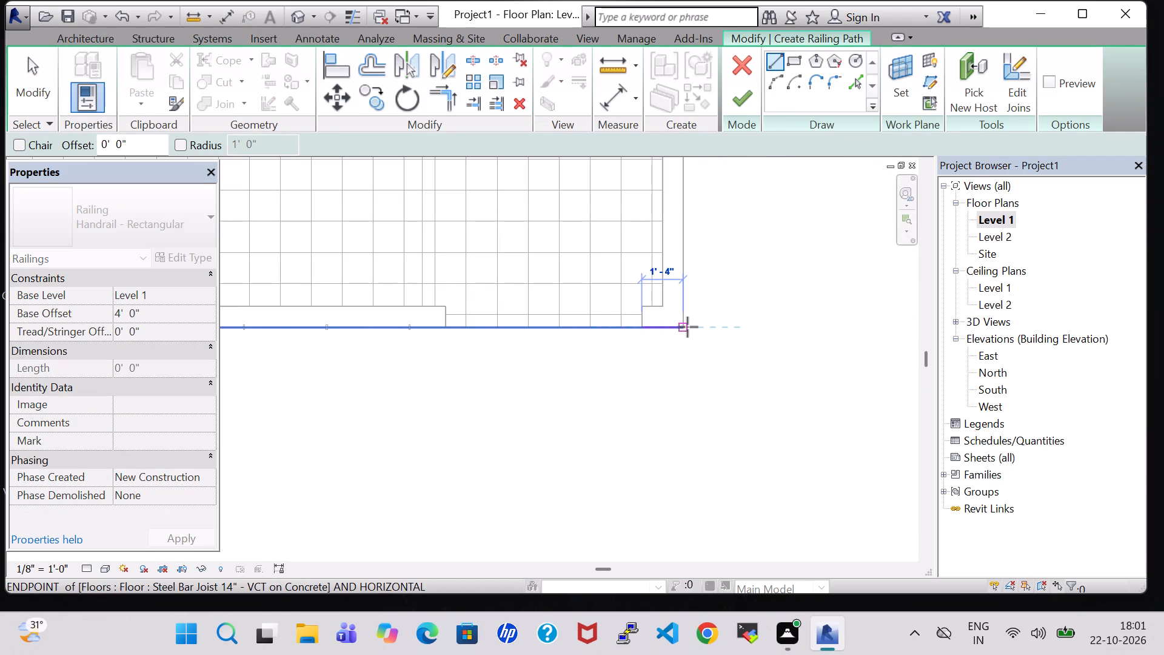
left_click(687, 327)
left_click(744, 98)
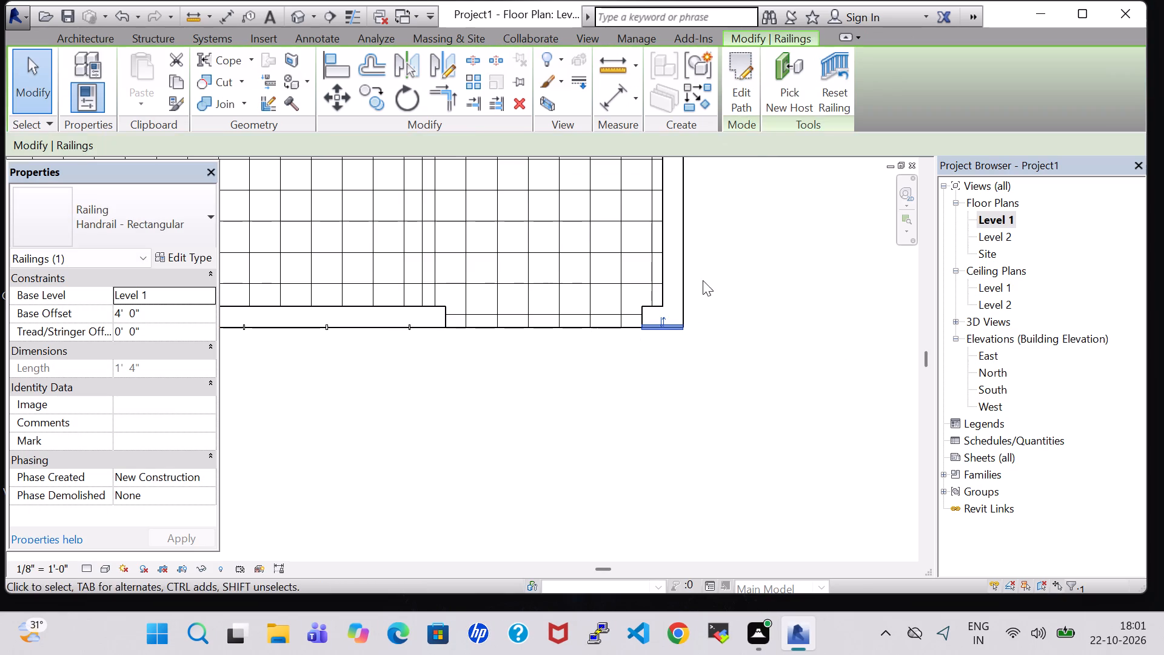
Draw a Handrail - Rectangular railing 15'-0" long along the front area's east edge, from the full-height wall's end to the southeast corner.
middle_click_drag(703, 281, 700, 405)
scroll(720, 199, "down", 4)
middle_click_drag(717, 225, 701, 352)
scroll(693, 385, "down", 1)
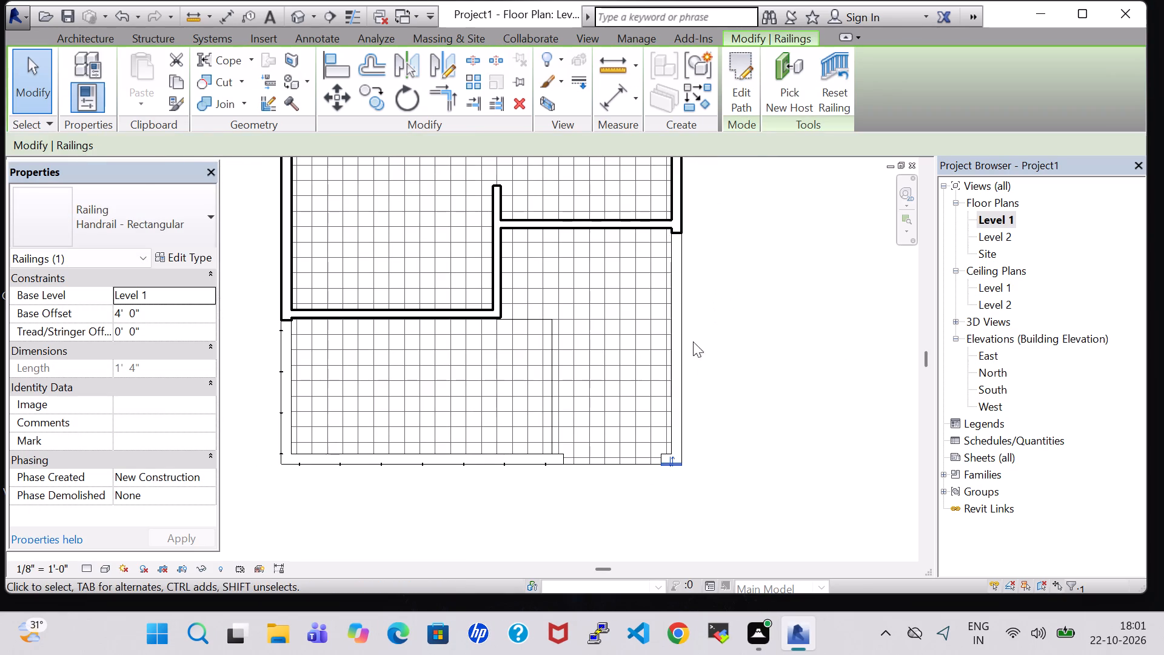
left_click(84, 47)
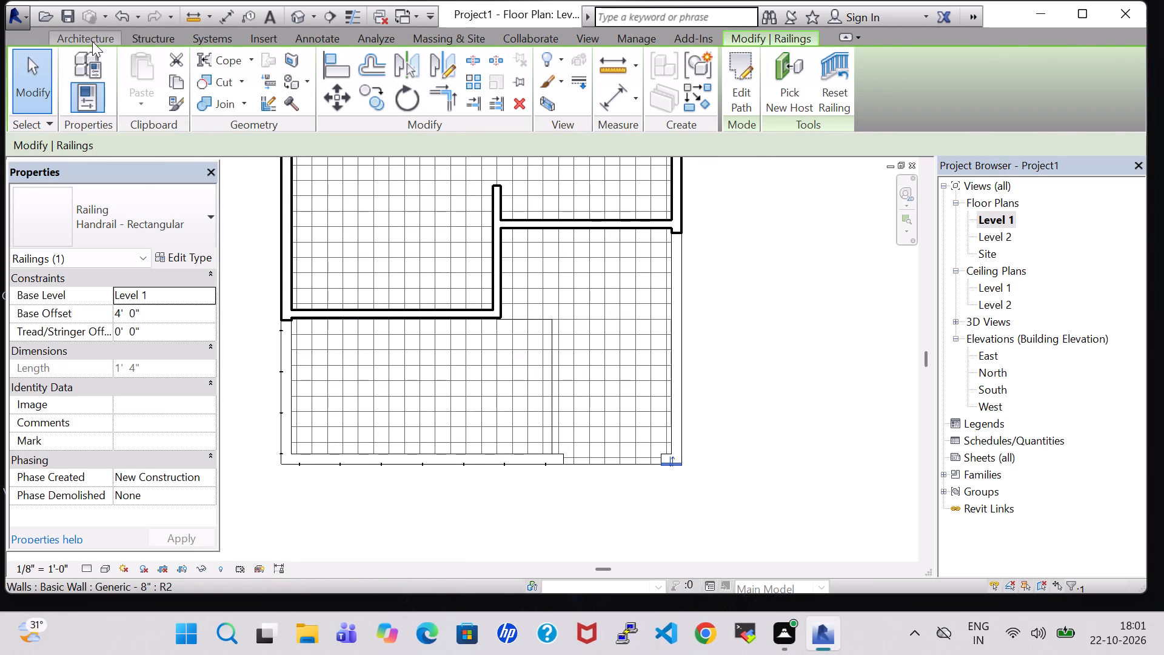
left_click(92, 41)
left_click(427, 61)
scroll(758, 241, "up", 4)
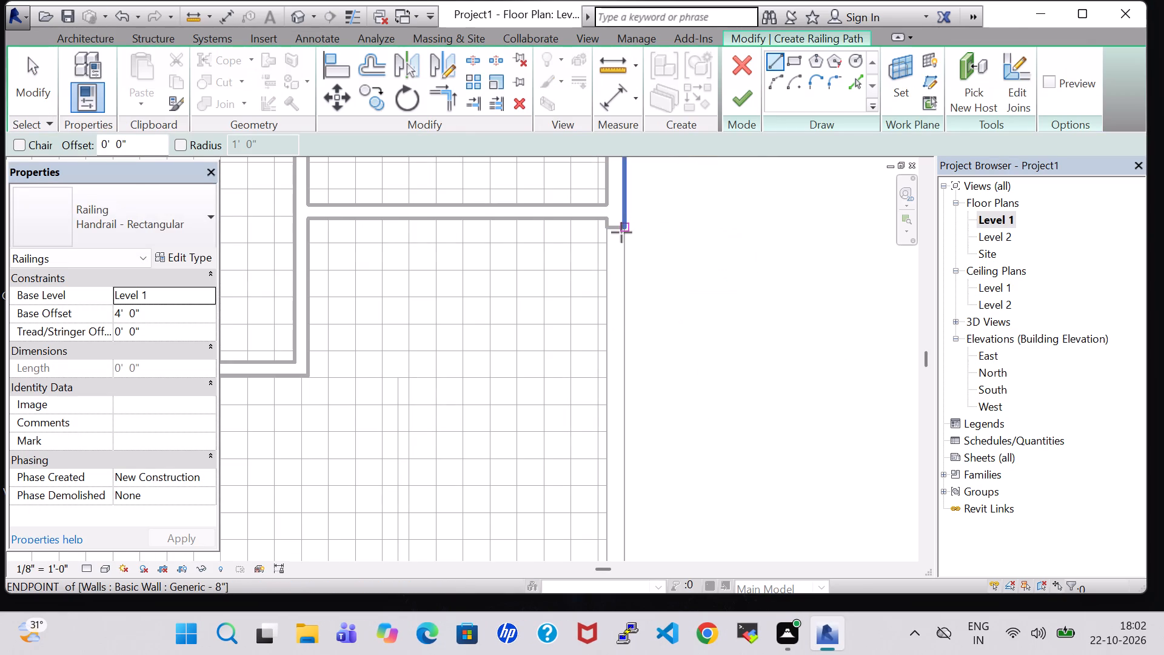
left_click(621, 230)
middle_click_drag(636, 516, 614, 378)
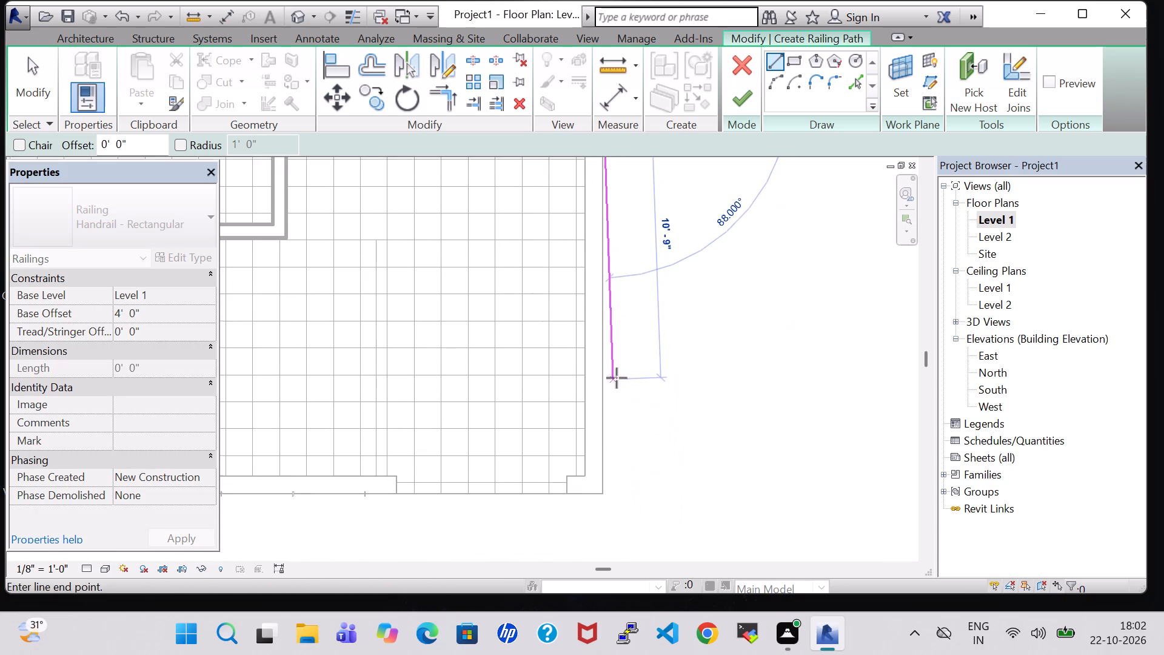
scroll(607, 488, "up", 4)
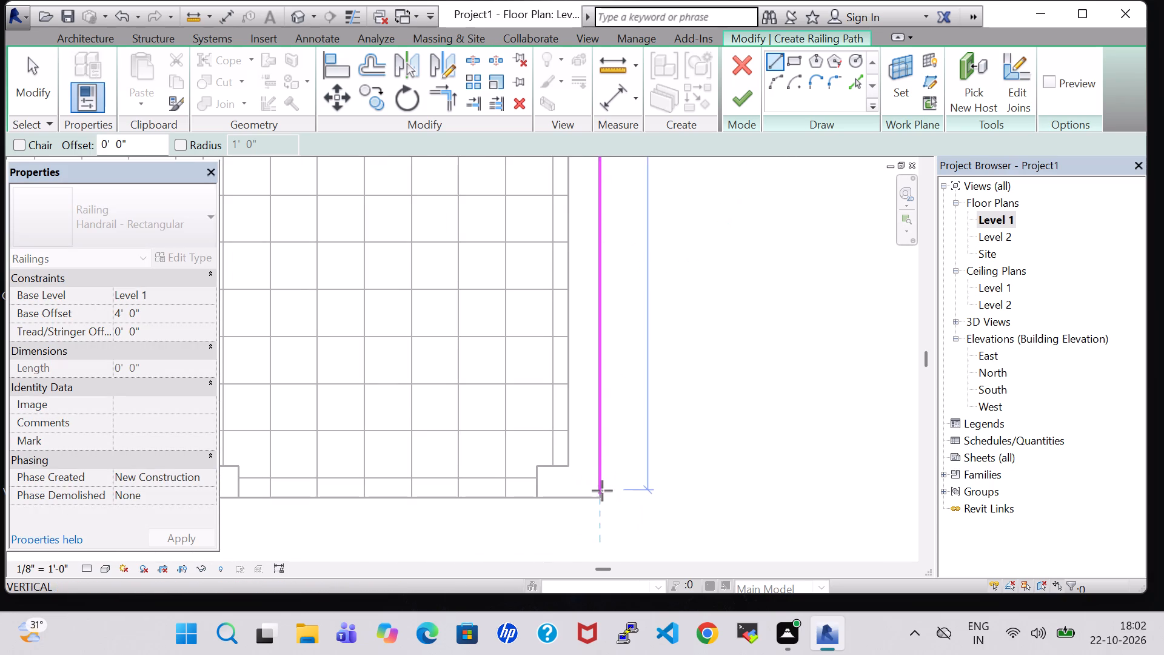
left_click(600, 495)
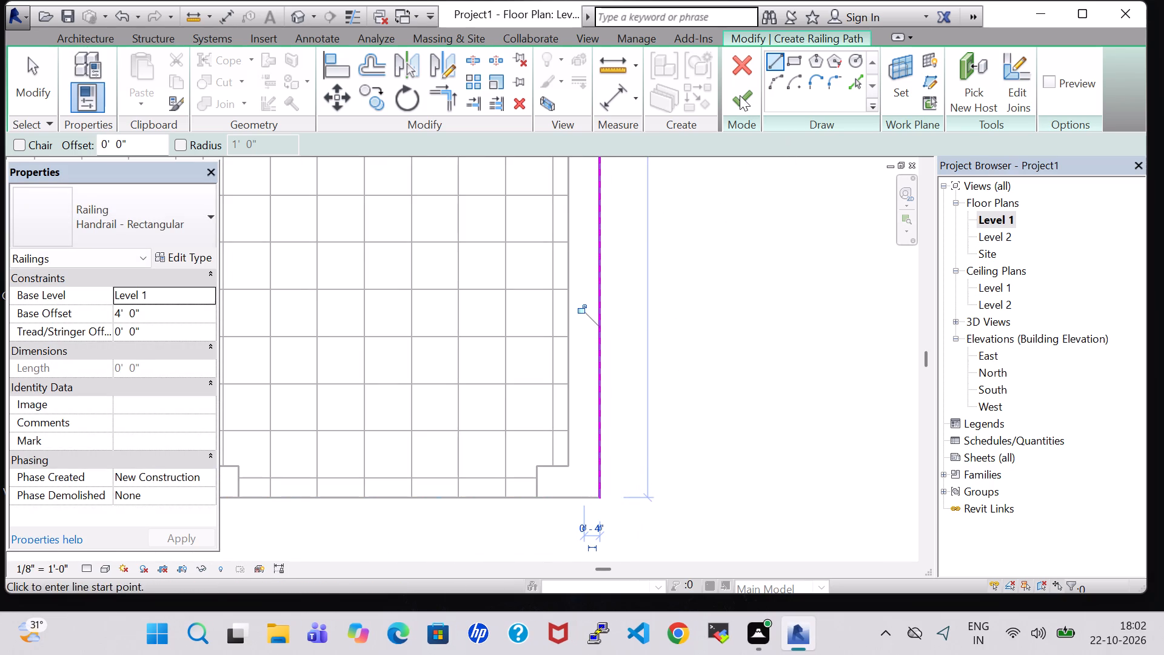
left_click(740, 95)
In 3D, change the railing along the front area's east edge to the Glass Panel - Bottom Fill type.
left_click(304, 17)
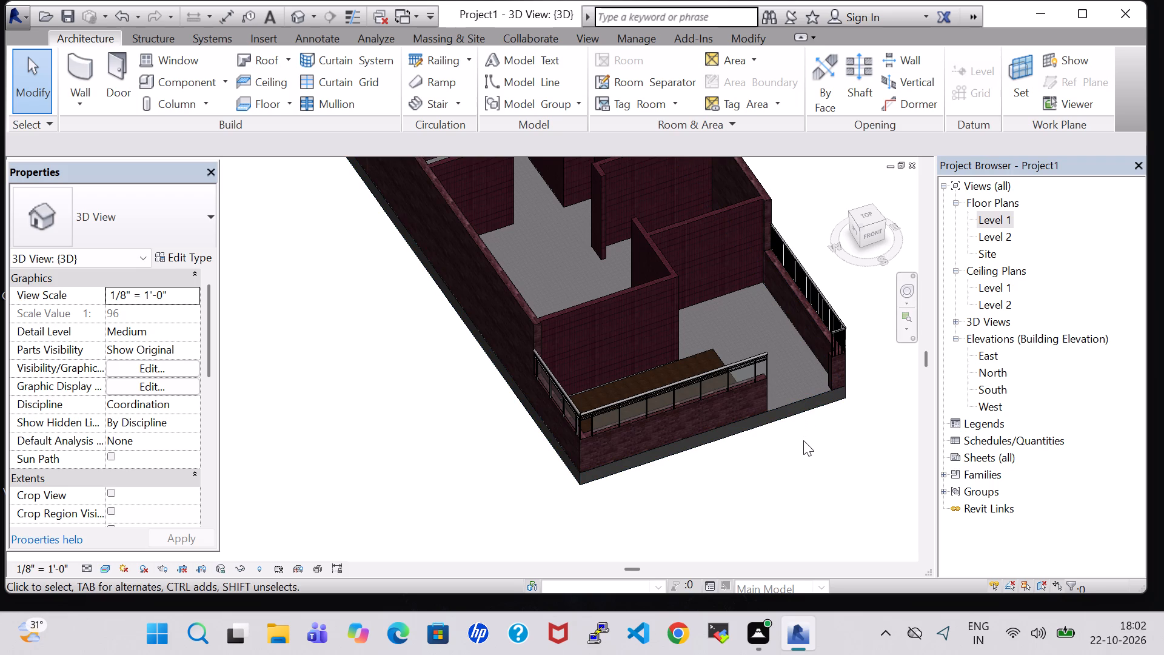
middle_click_drag(803, 440, 670, 469, "shift")
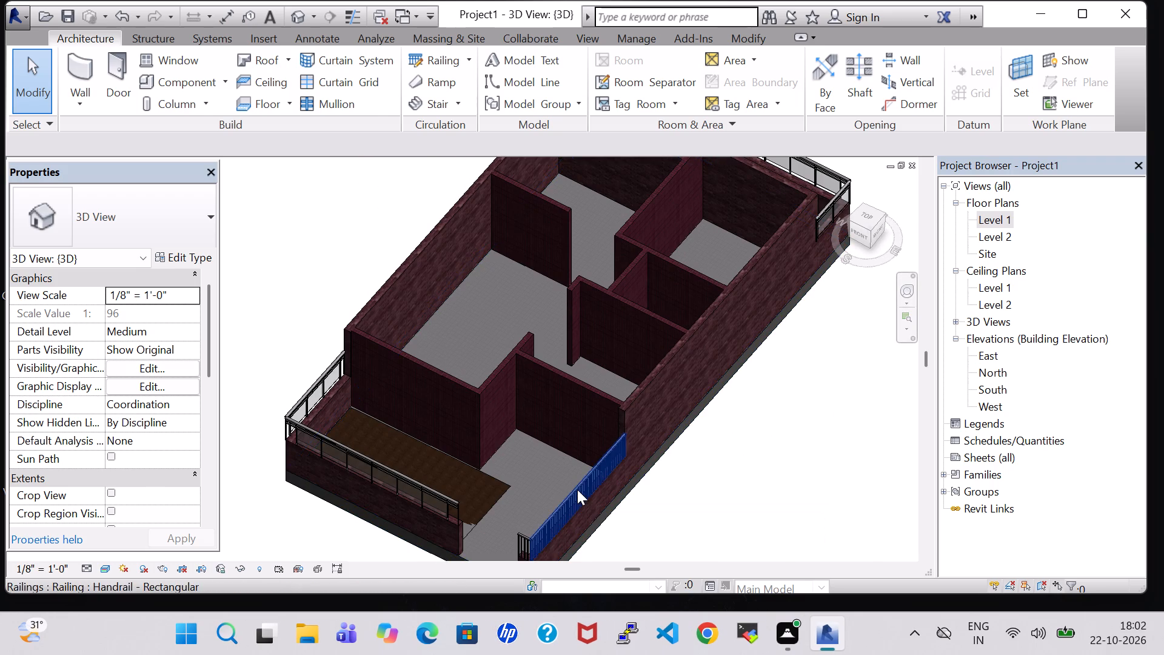
left_click(577, 489)
left_click(172, 224)
left_click(159, 311)
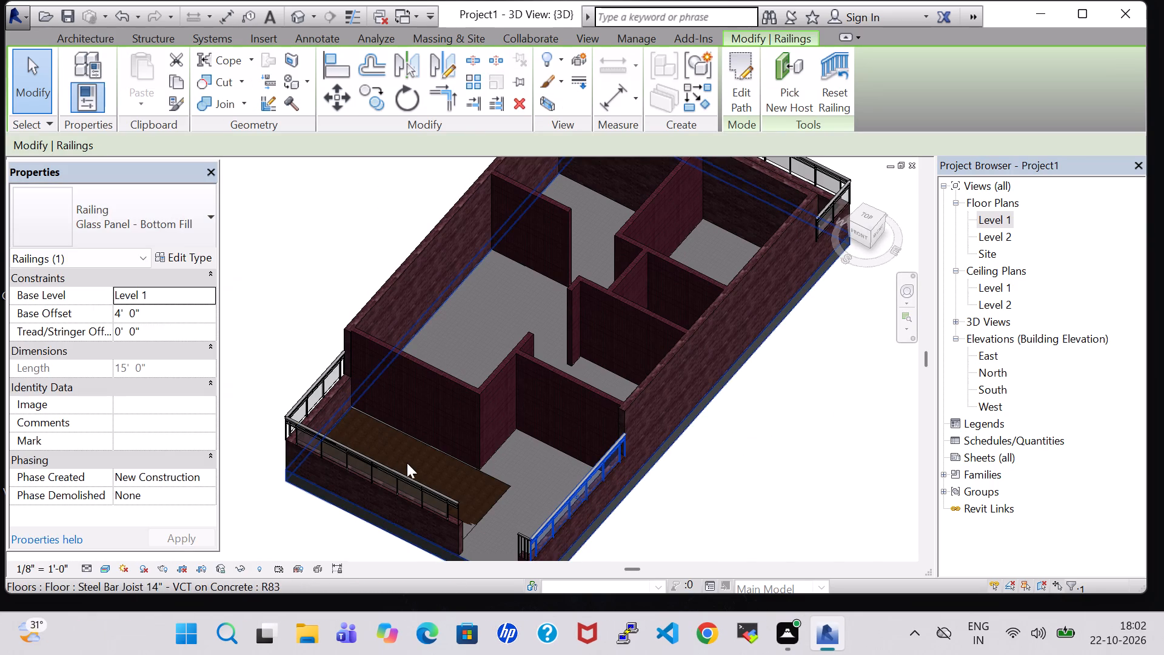
left_click(522, 546)
left_click(688, 542)
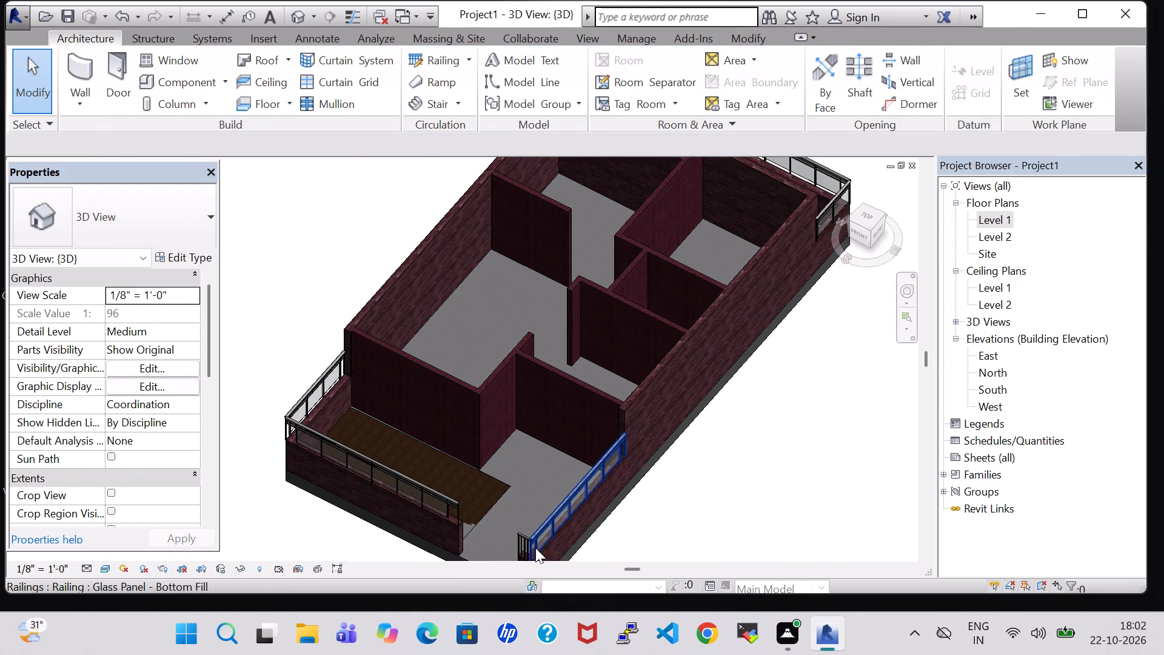
Change the short railing at the southeast front corner to the Glass Panel - Bottom Fill type.
left_click(526, 539)
left_click(189, 231)
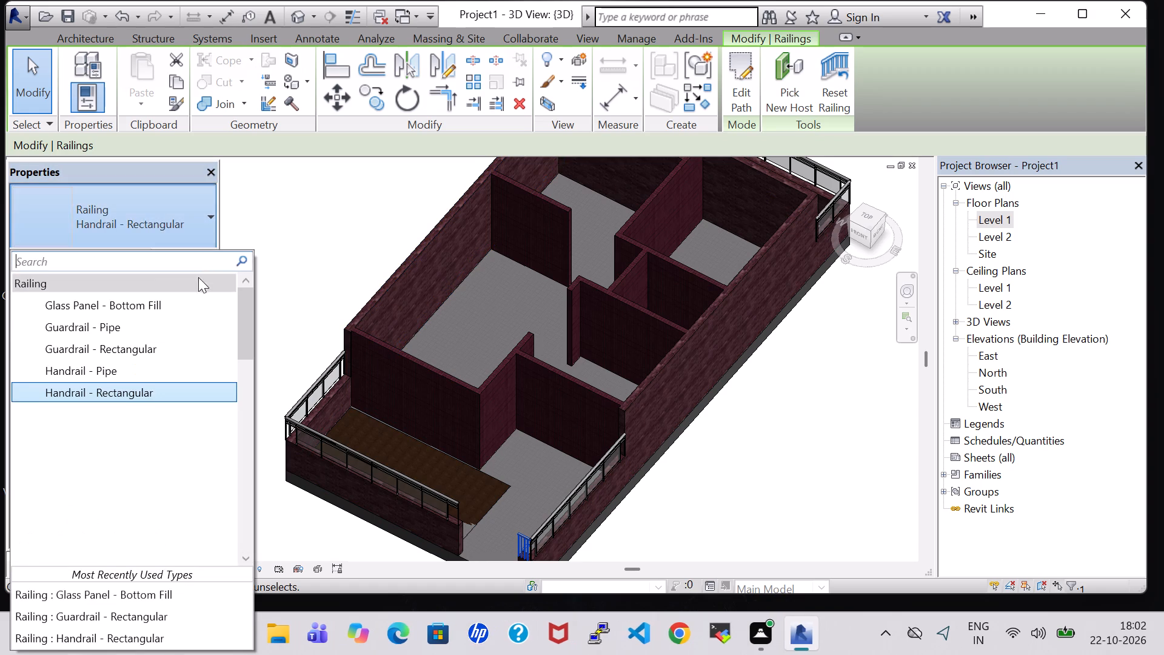
left_click(195, 310)
left_click(763, 455)
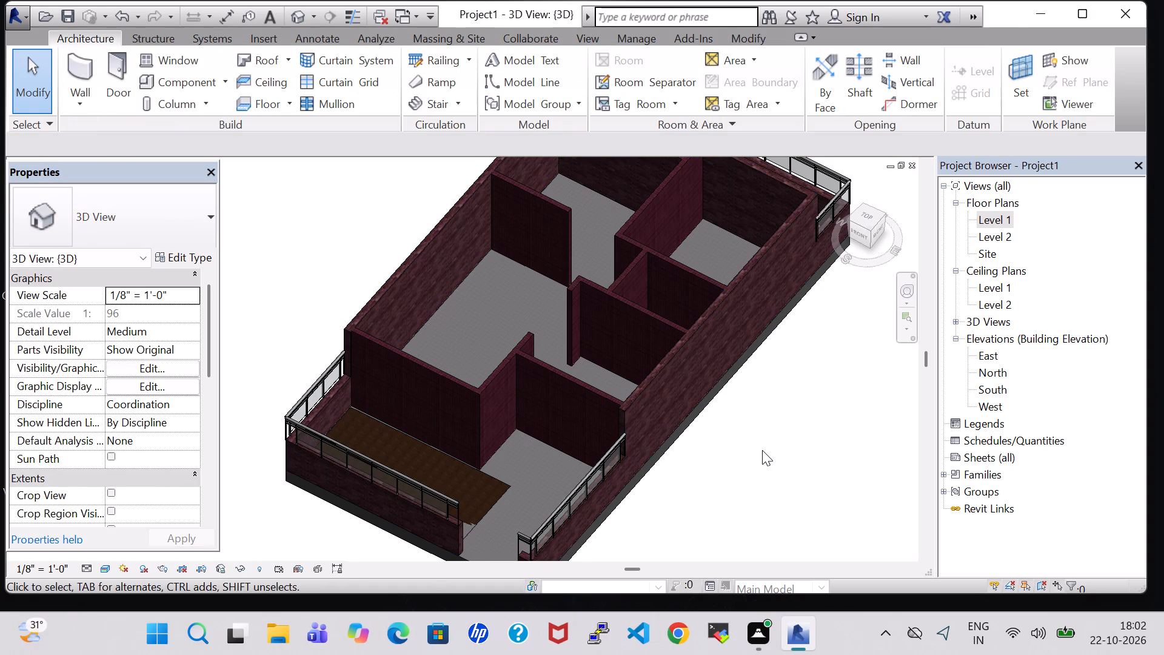
In the Level 1 plan, delete the Steel Bar Joist 14" - VCT on Concrete floor and check the model in 3D.
double_click(1001, 220)
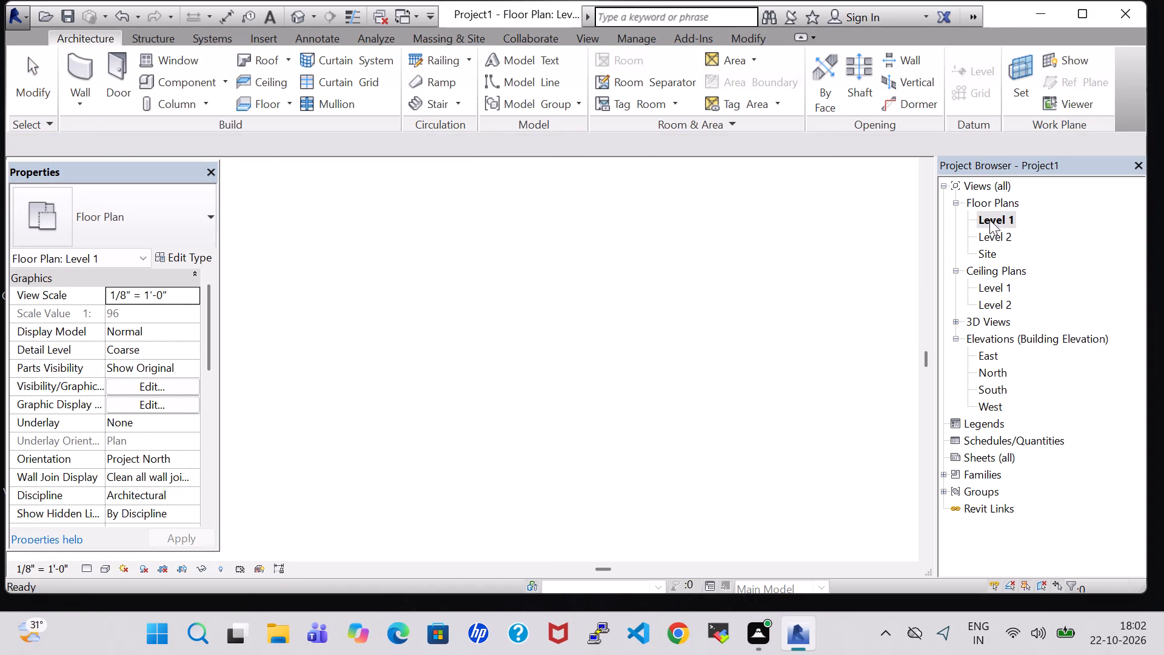
scroll(672, 279, "down", 5)
middle_click_drag(672, 279, 727, 357)
scroll(728, 357, "down", 2)
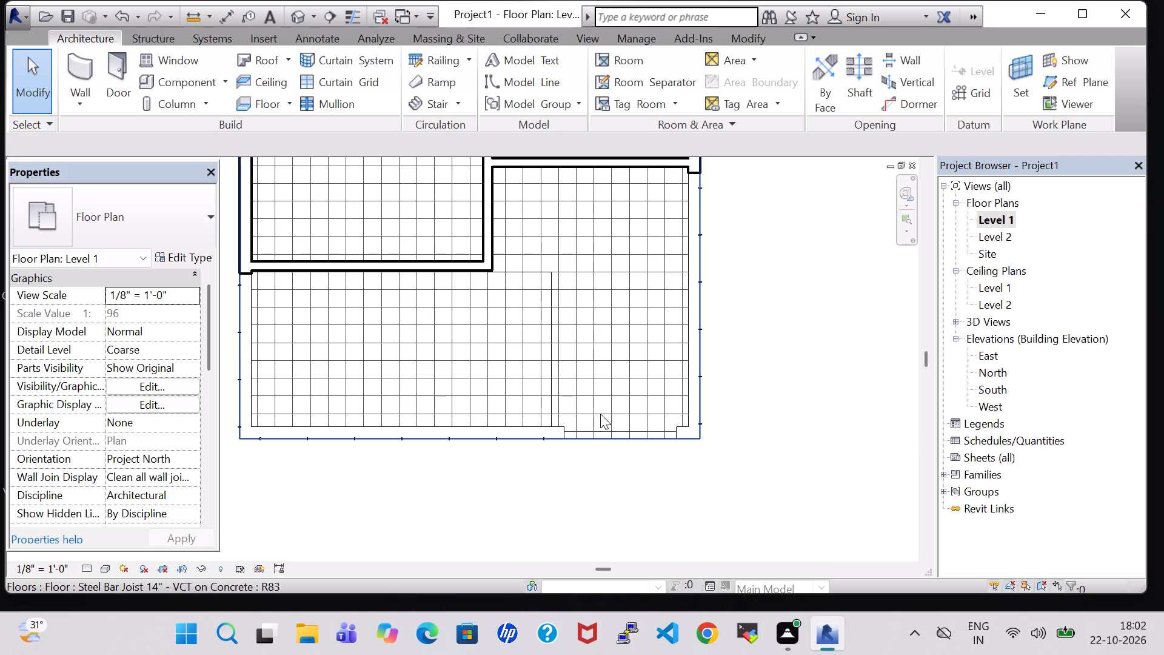
scroll(786, 399, "down", 3)
left_click(652, 321)
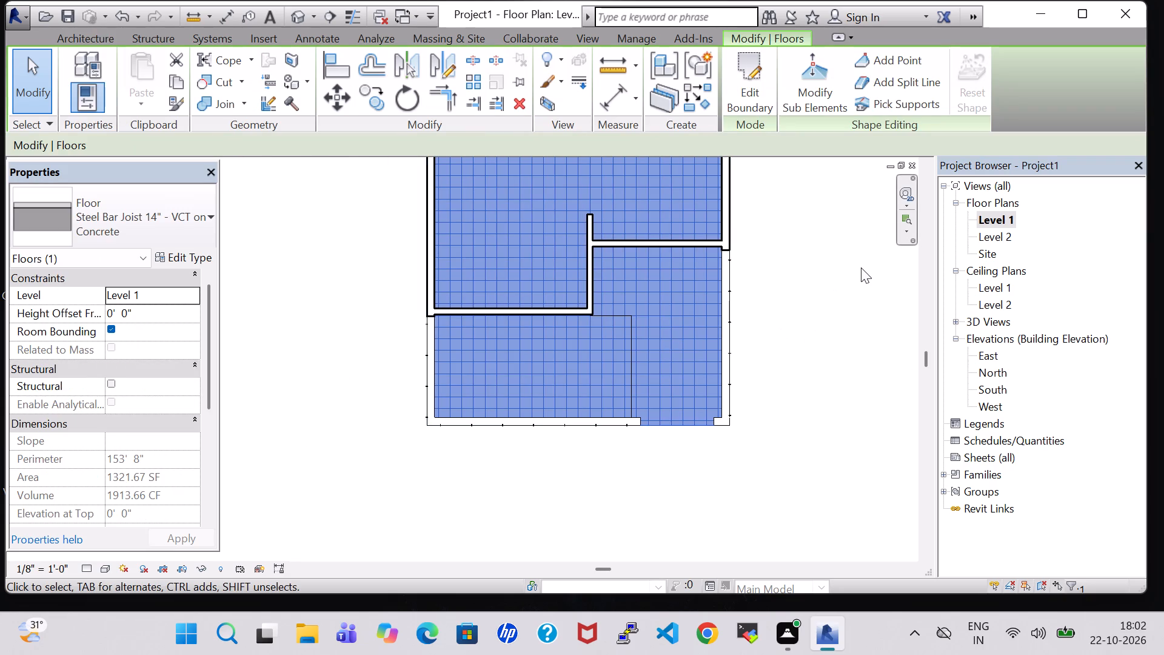
key("Delete")
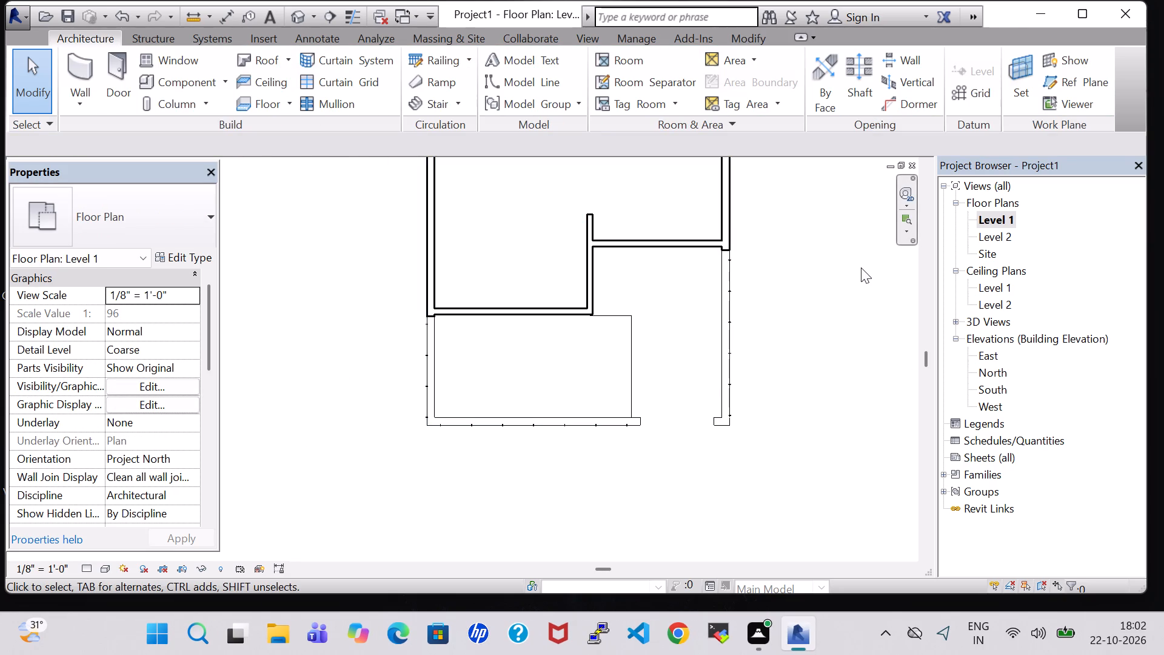
left_click(296, 25)
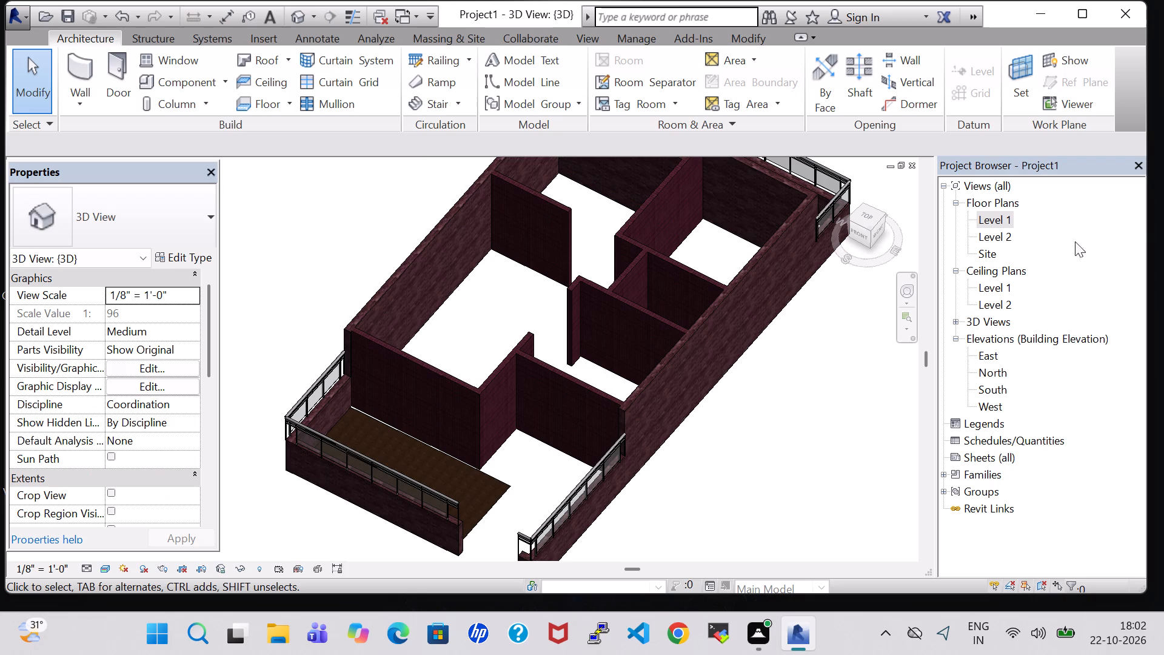
In the Level 1 plan, start a Generic - 12" floor and draw its 26'-0" north boundary line along the outer wall face.
double_click(1002, 223)
scroll(521, 295, "down", 3)
middle_click_drag(811, 245, 768, 272)
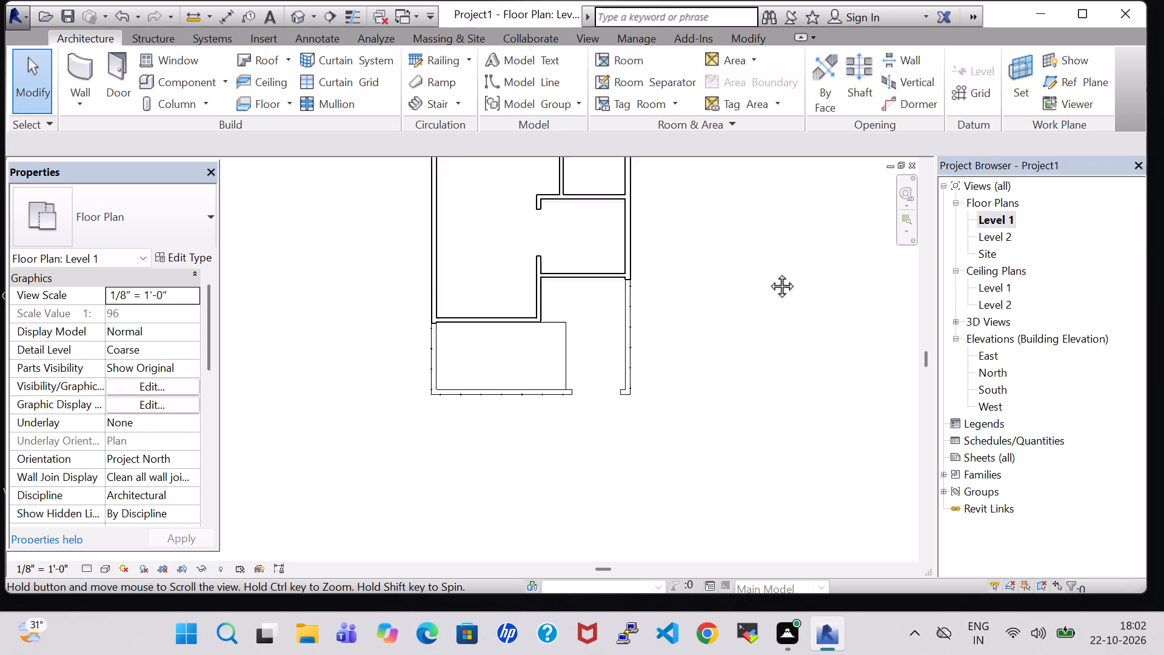
middle_click_drag(768, 272, 786, 414)
scroll(771, 371, "down", 1)
middle_click_drag(771, 371, 745, 365)
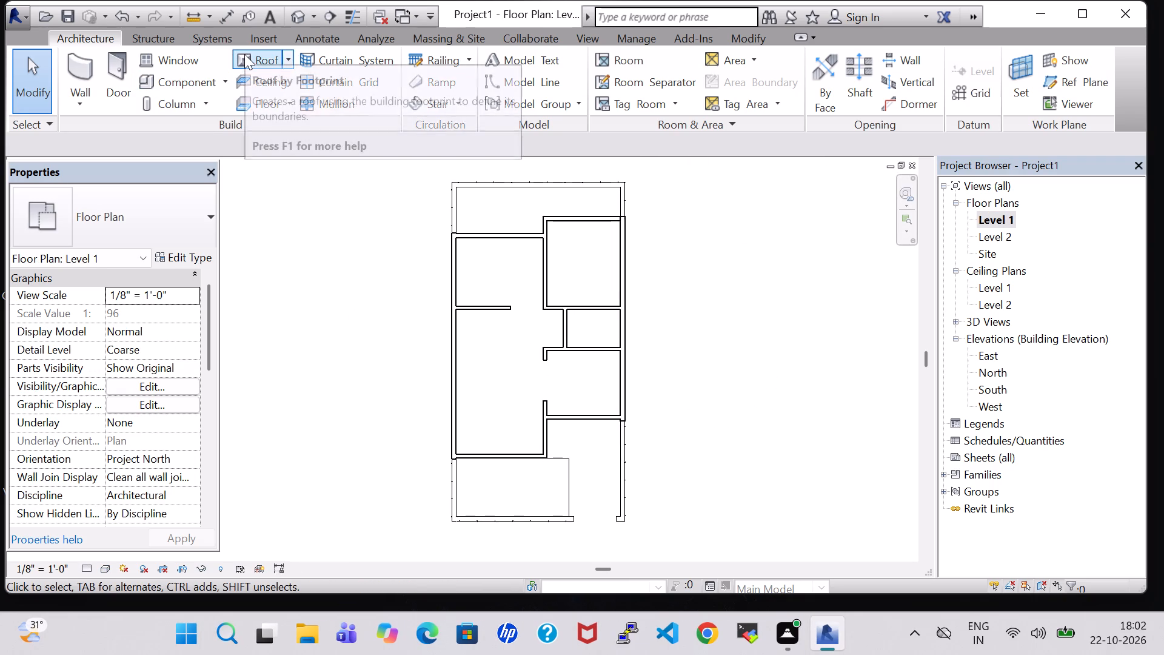
left_click(256, 108)
scroll(507, 204, "up", 3)
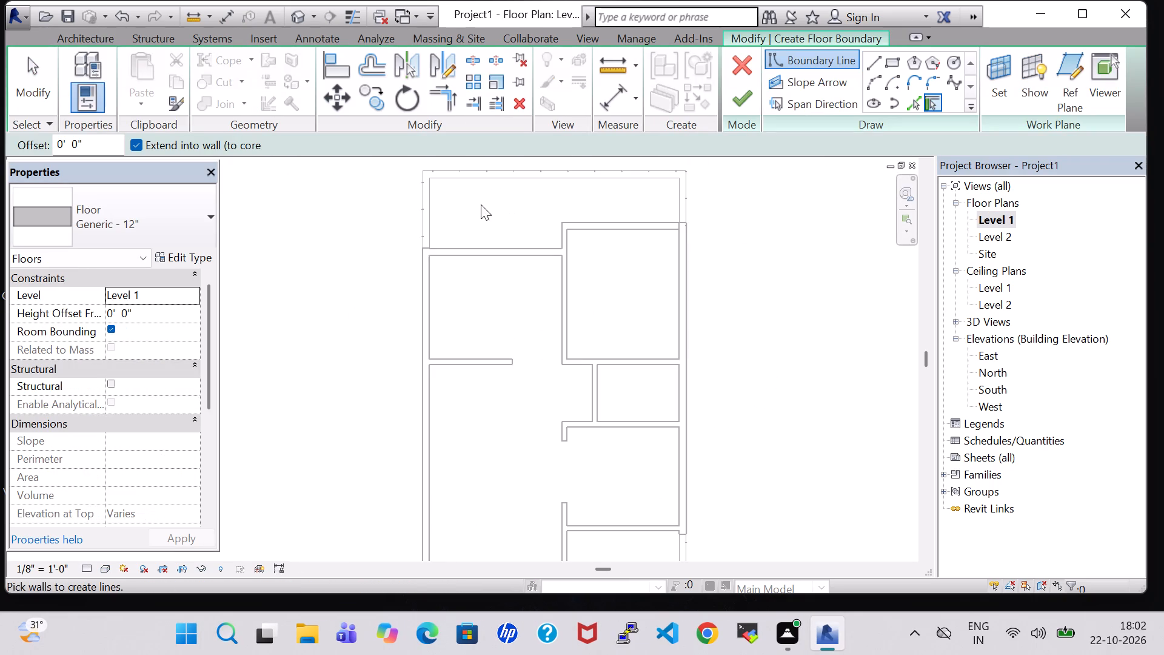
middle_click_drag(808, 327, 804, 393)
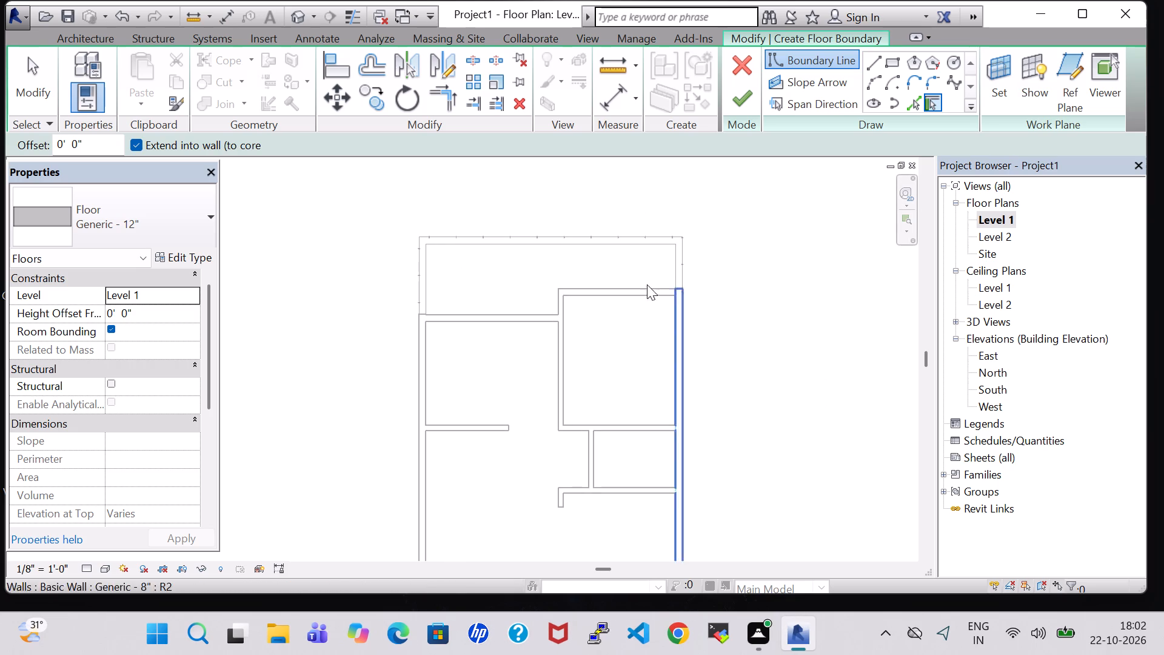
left_click(877, 56)
scroll(490, 199, "up", 4)
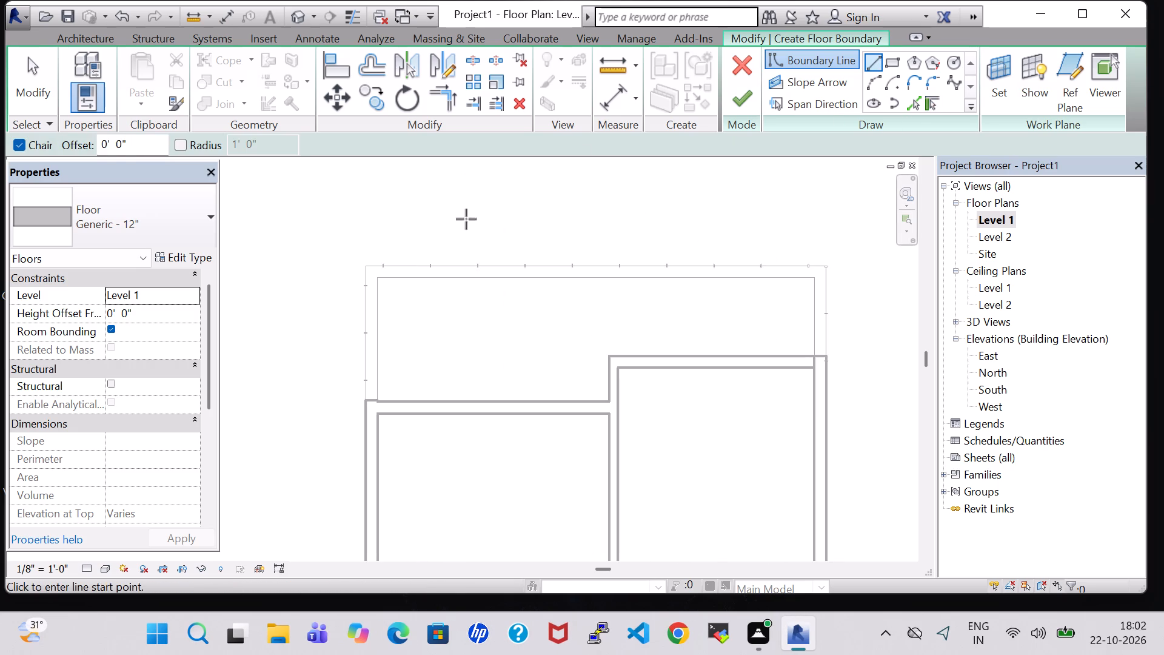
left_click(365, 264)
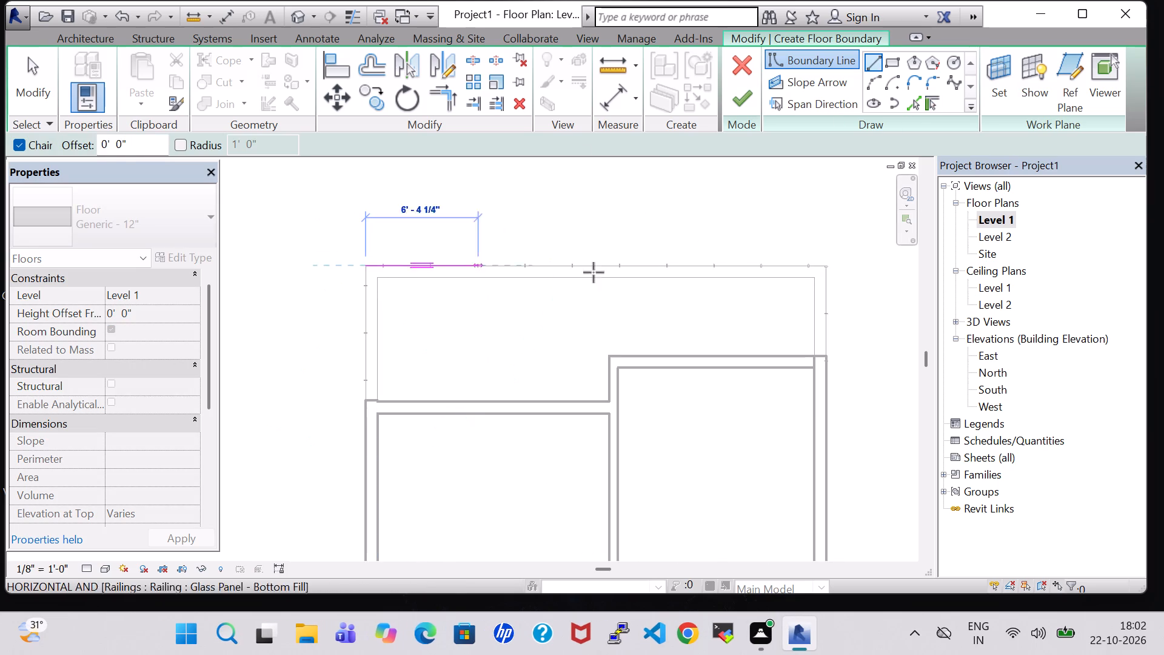
scroll(828, 269, "up", 8)
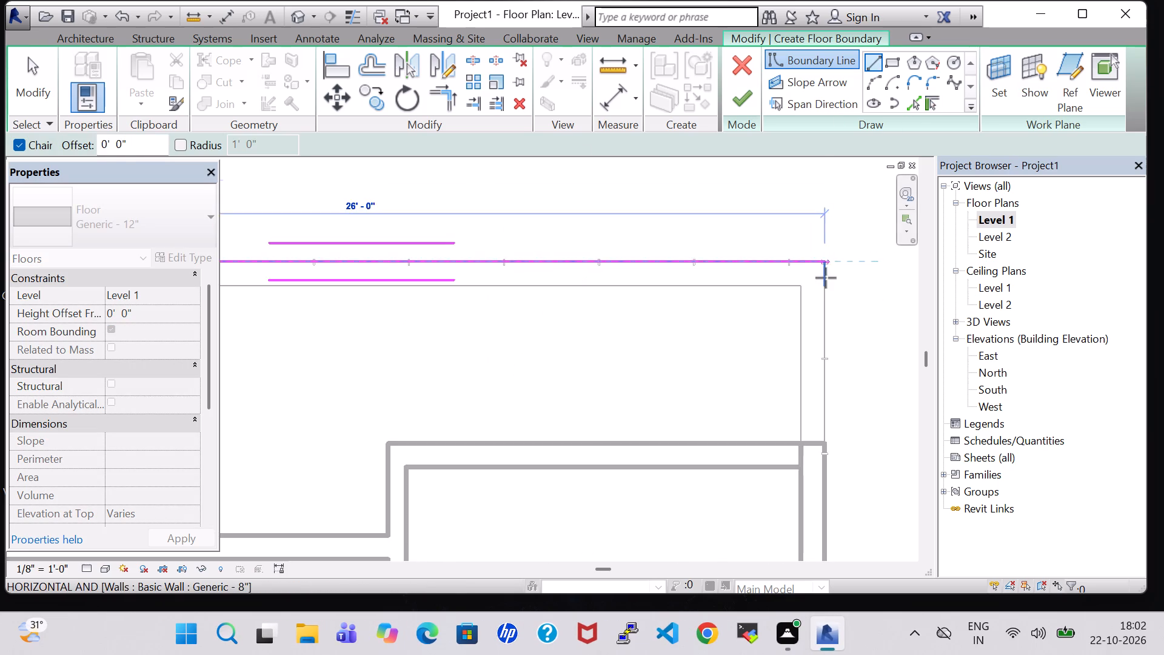
scroll(826, 278, "up", 2)
left_click(826, 246)
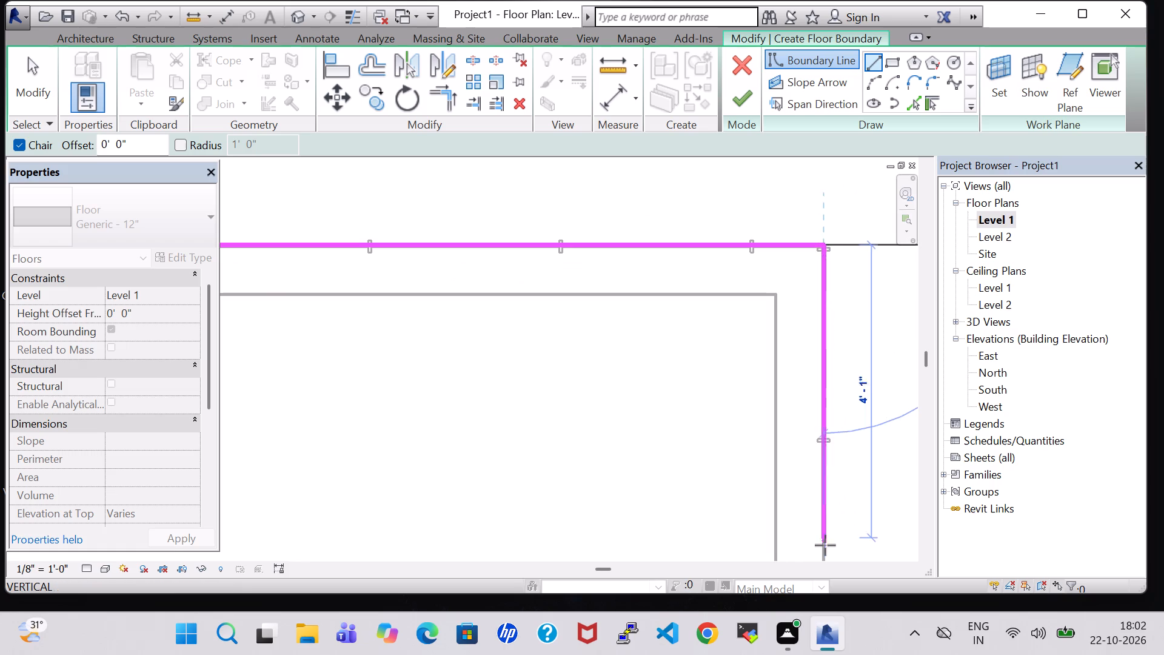
Draw the floor's east boundary line along the outer wall face from the northeast corner to the southeast corner.
scroll(825, 545, "down", 7)
middle_click_drag(825, 545, 766, 260)
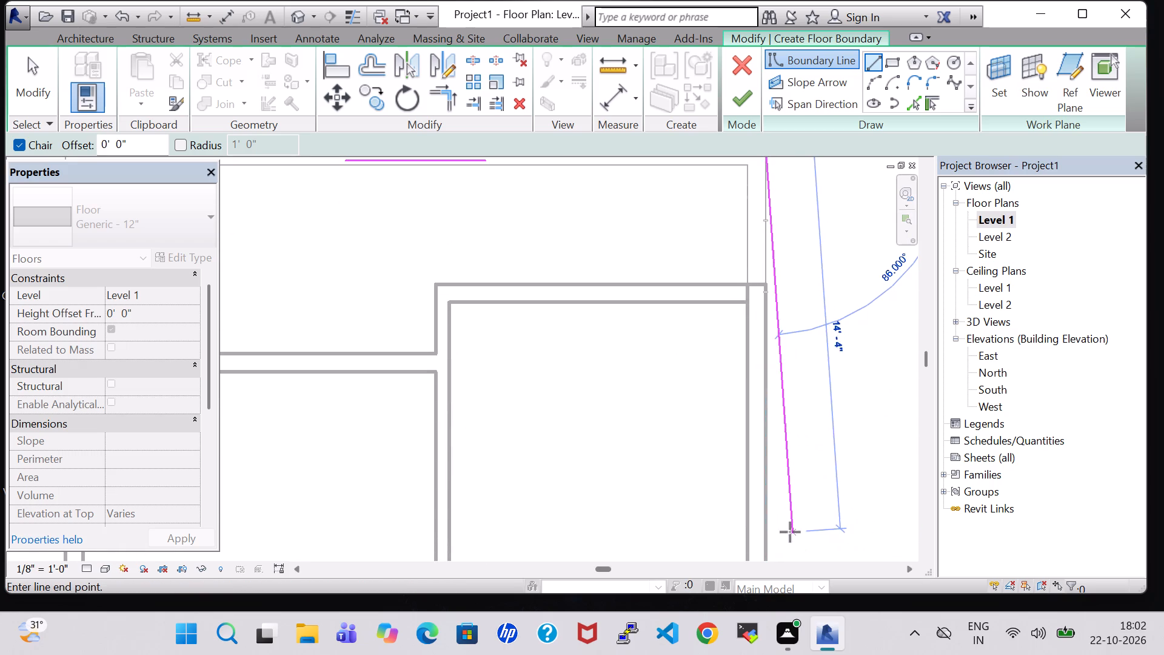
middle_click_drag(769, 535, 728, 286)
scroll(728, 224, "down", 4)
middle_click_drag(720, 434, 708, 278)
middle_click_drag(712, 445, 723, 201)
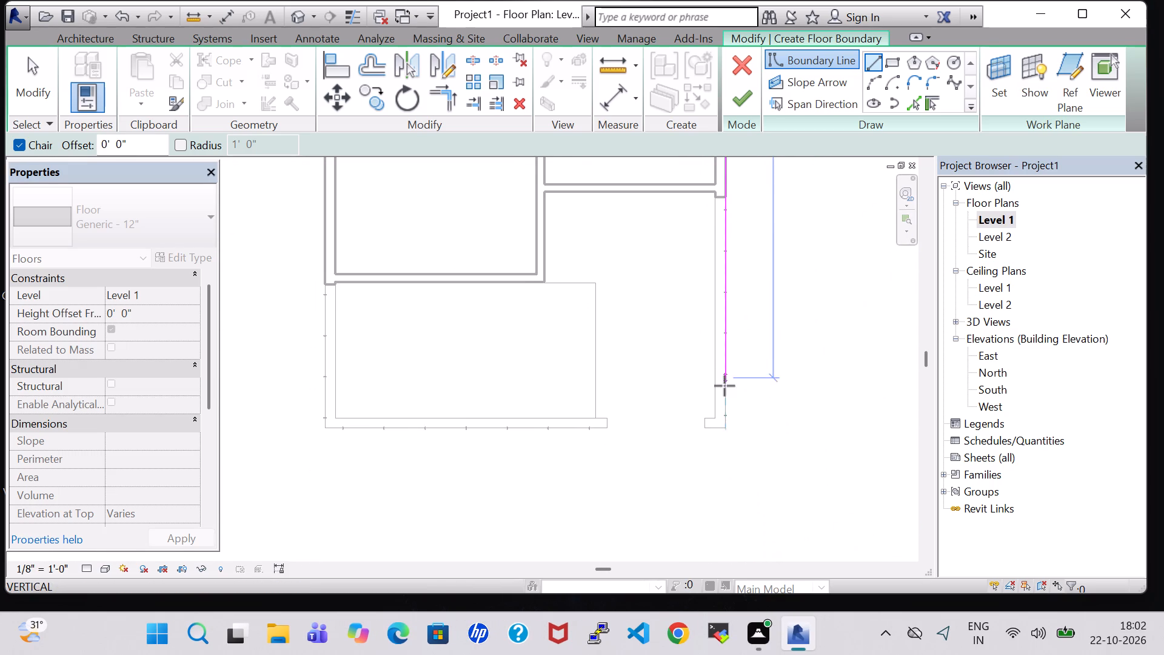
scroll(729, 414, "up", 4)
left_click(726, 437)
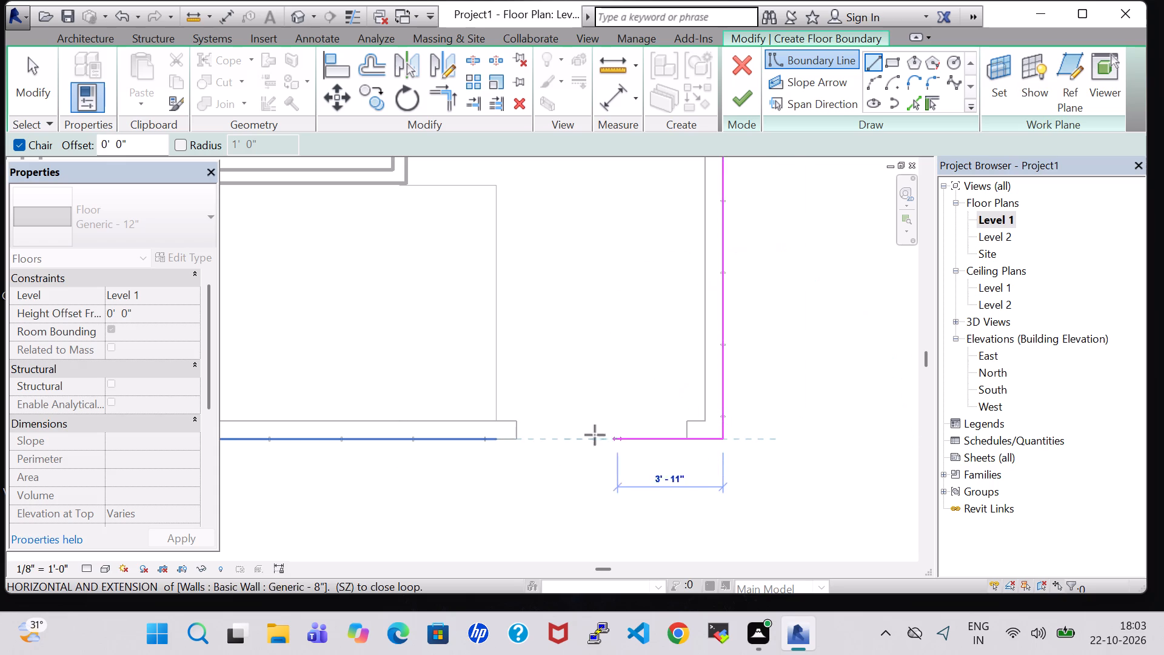
Route the boundary around the front toposurface: 8'-5" west, north up its east edge, and about 17'-6" west to the outer west wall face.
left_click(502, 438)
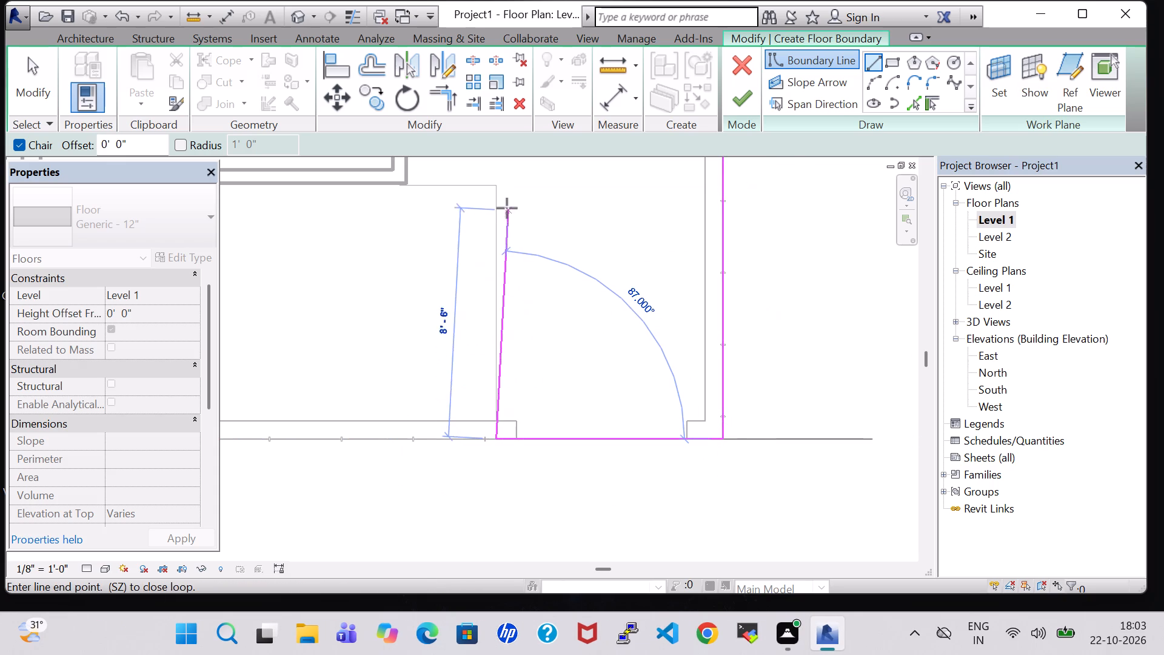
left_click(495, 186)
middle_click_drag(495, 186, 498, 307)
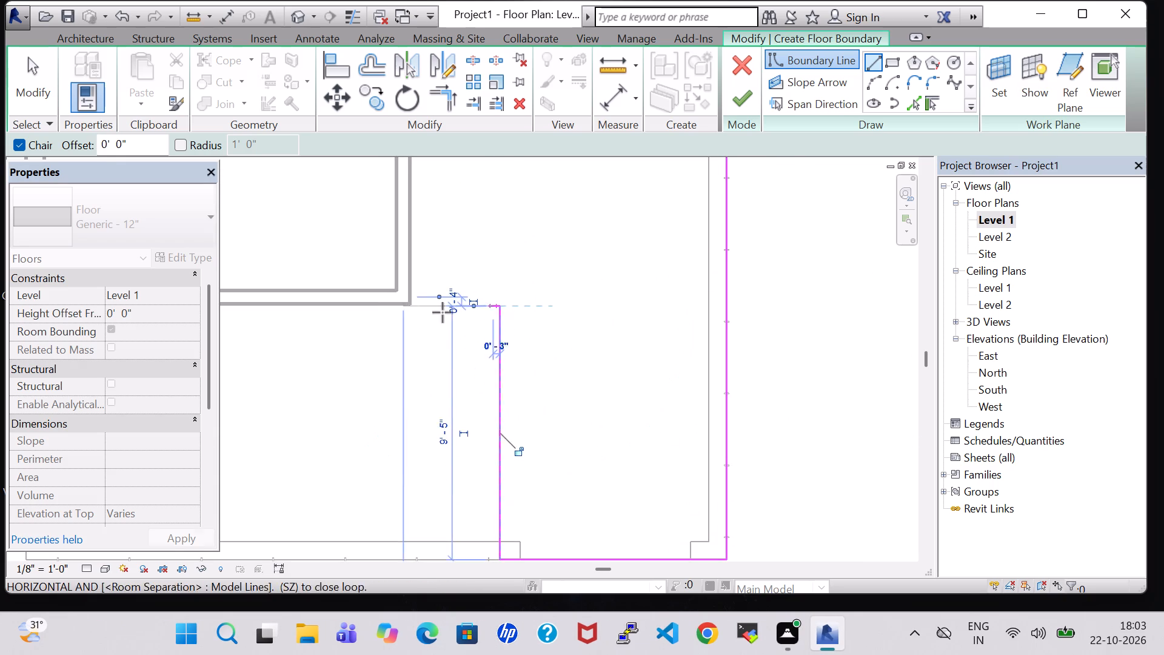
middle_click_drag(357, 299, 497, 299)
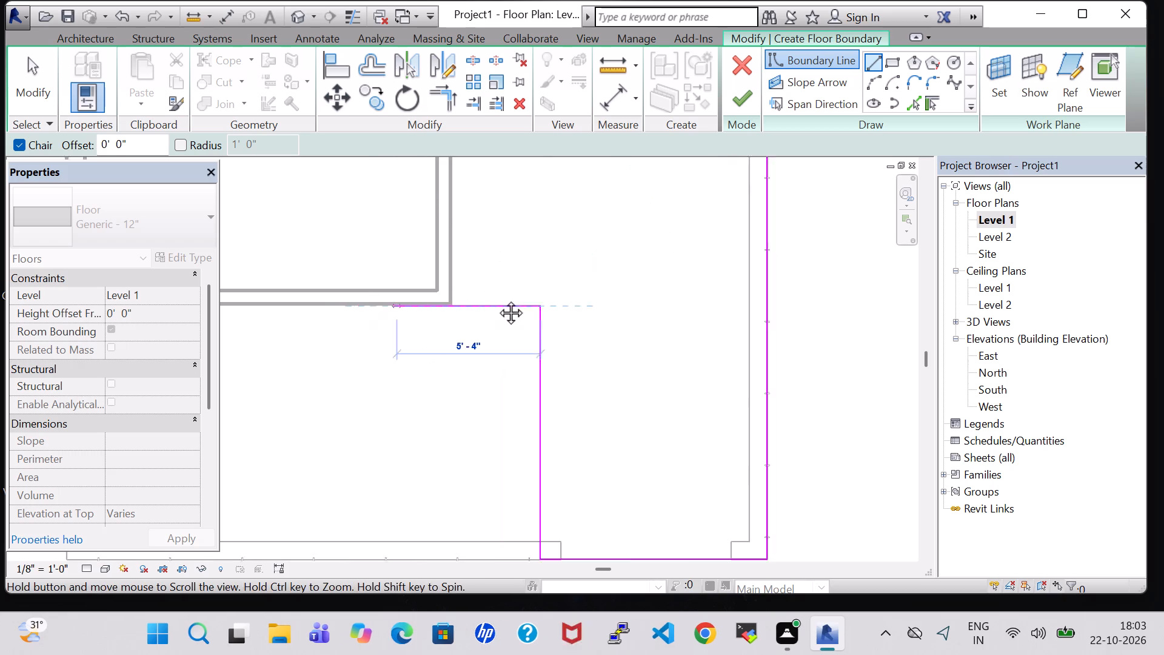
middle_click_drag(497, 299, 751, 292)
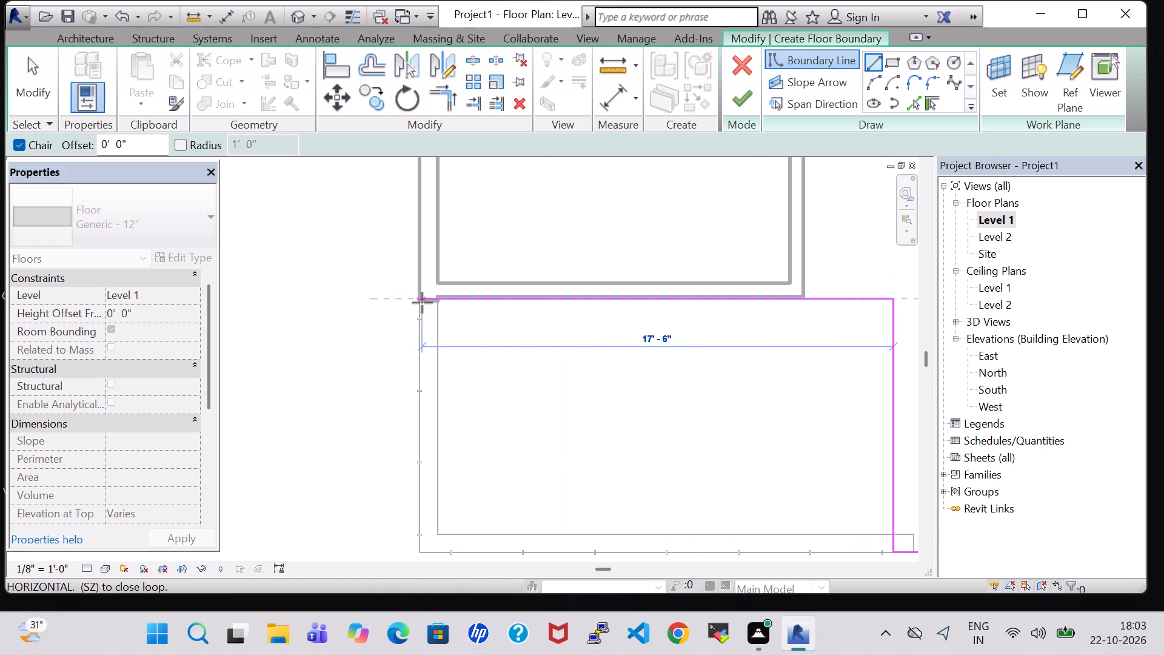
left_click(420, 303)
Close the boundary along the west wall's outer face up to the northwest corner and finish the floor.
middle_click_drag(419, 246, 416, 416)
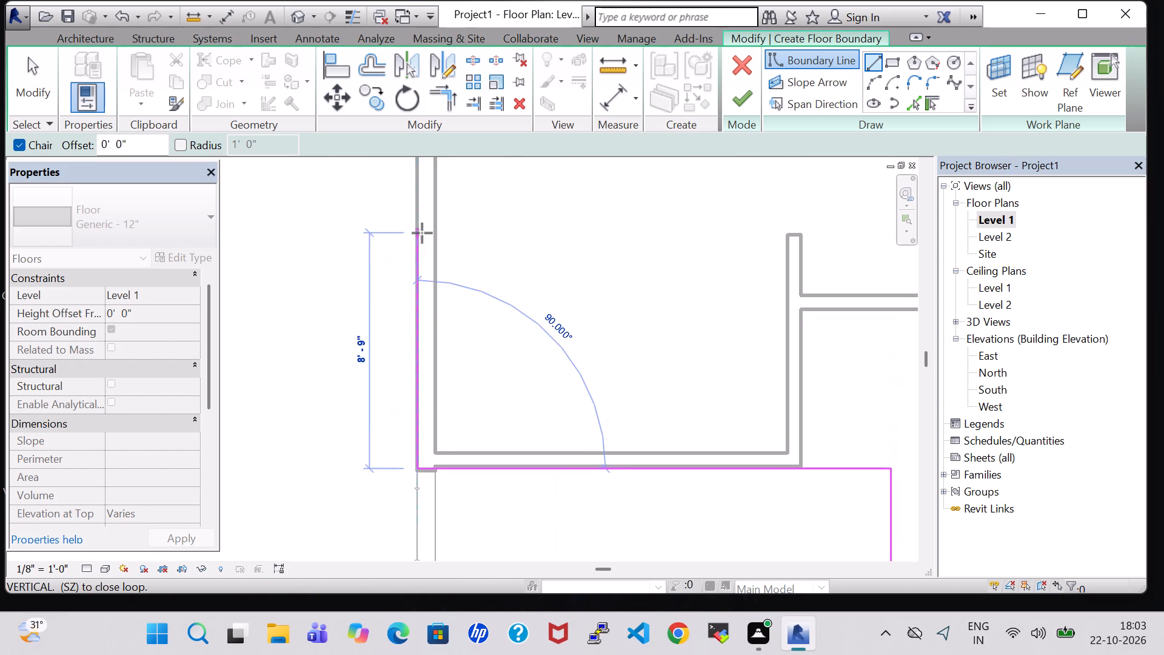
middle_click_drag(422, 233, 421, 450)
middle_click_drag(416, 225, 410, 517)
scroll(410, 264, "down", 2)
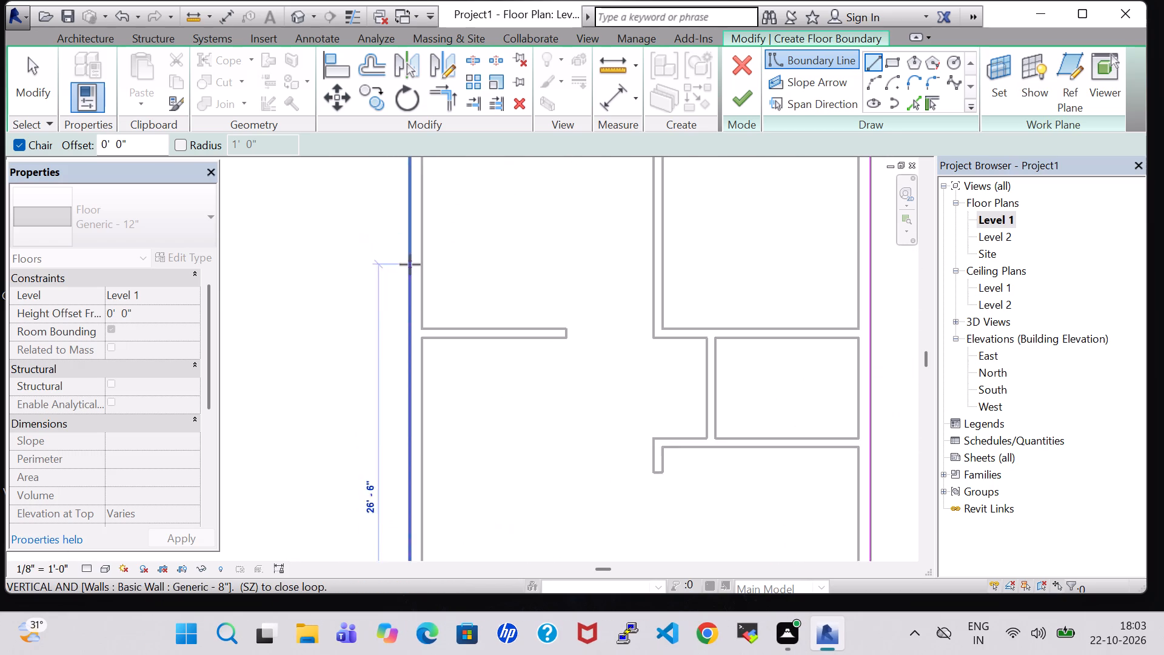
scroll(410, 264, "down", 4)
middle_click_drag(410, 264, 421, 489)
scroll(420, 340, "up", 4)
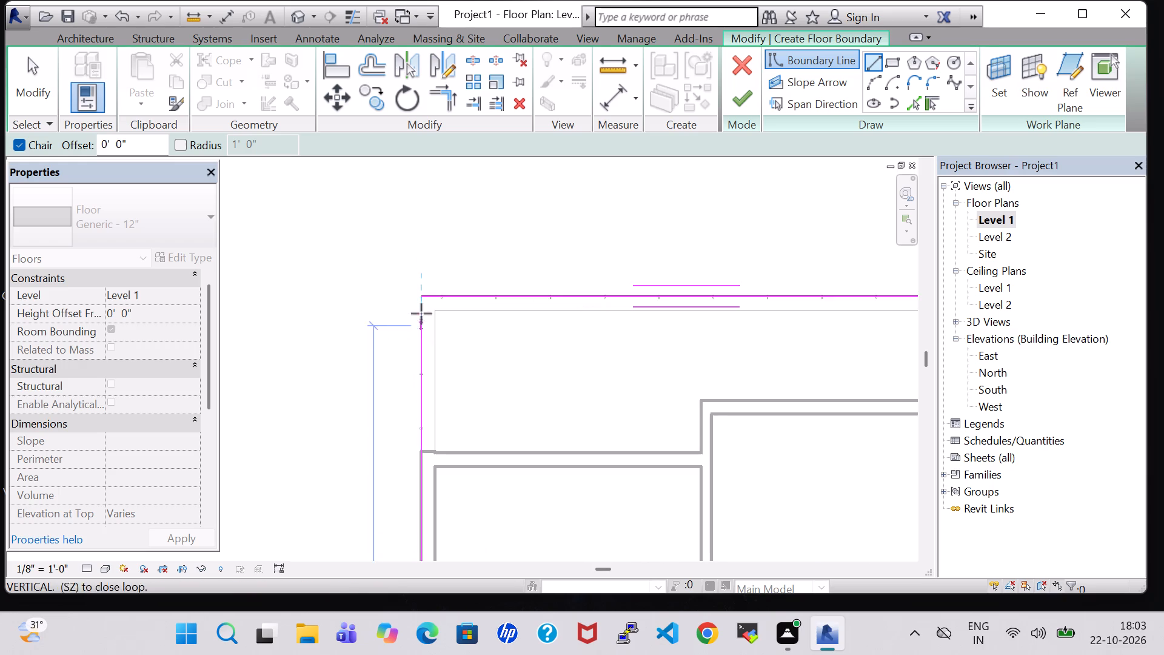
left_click(421, 298)
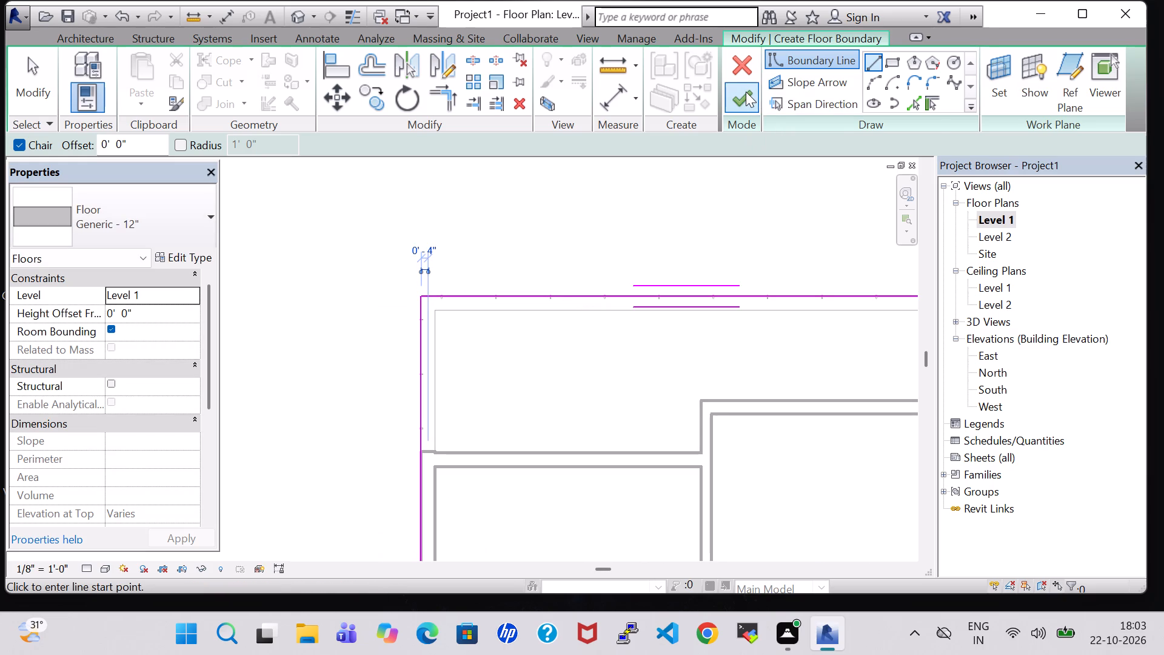
left_click(746, 92)
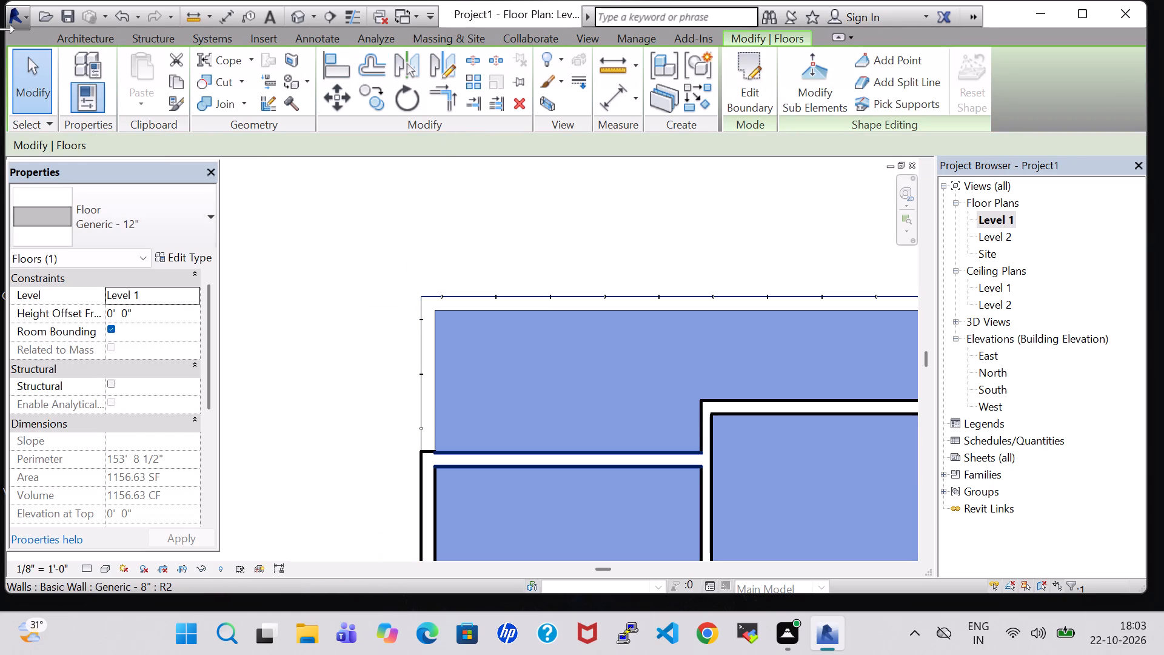
Examine the new floor in 3D from the front, including its edge around the front toposurface and entrance opening.
left_click(298, 18)
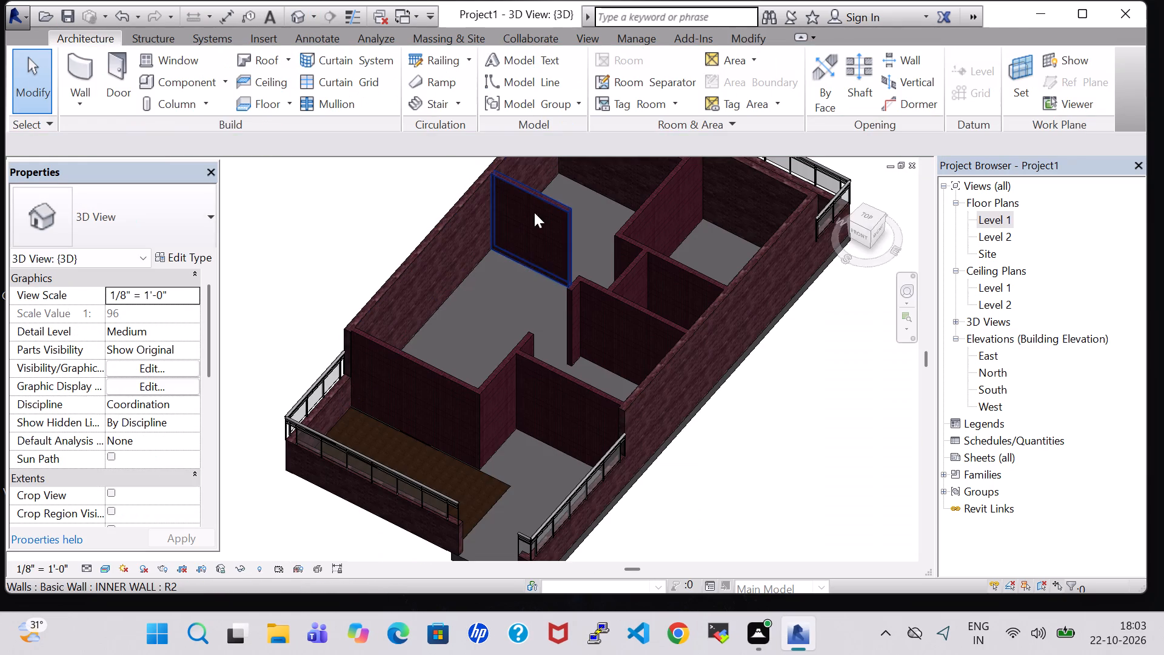
middle_click_drag(675, 520, 717, 507, "shift")
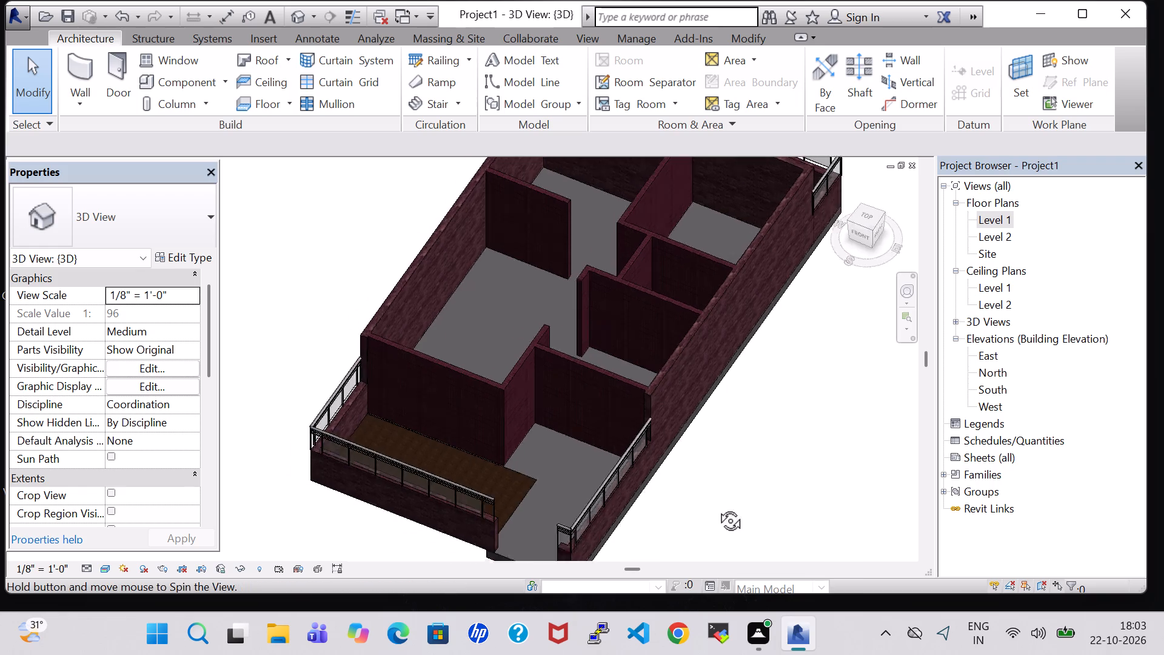
middle_click_drag(717, 507, 757, 460, "shift")
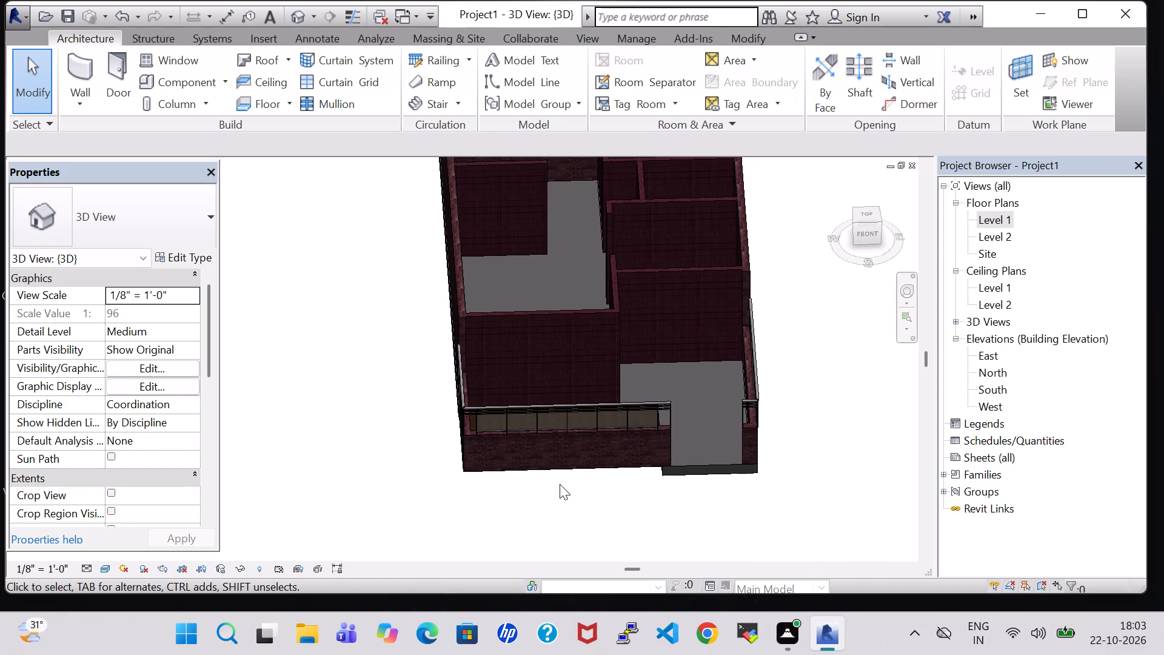
middle_click_drag(621, 486, 636, 334, "shift")
middle_click_drag(636, 334, 632, 317, "shift")
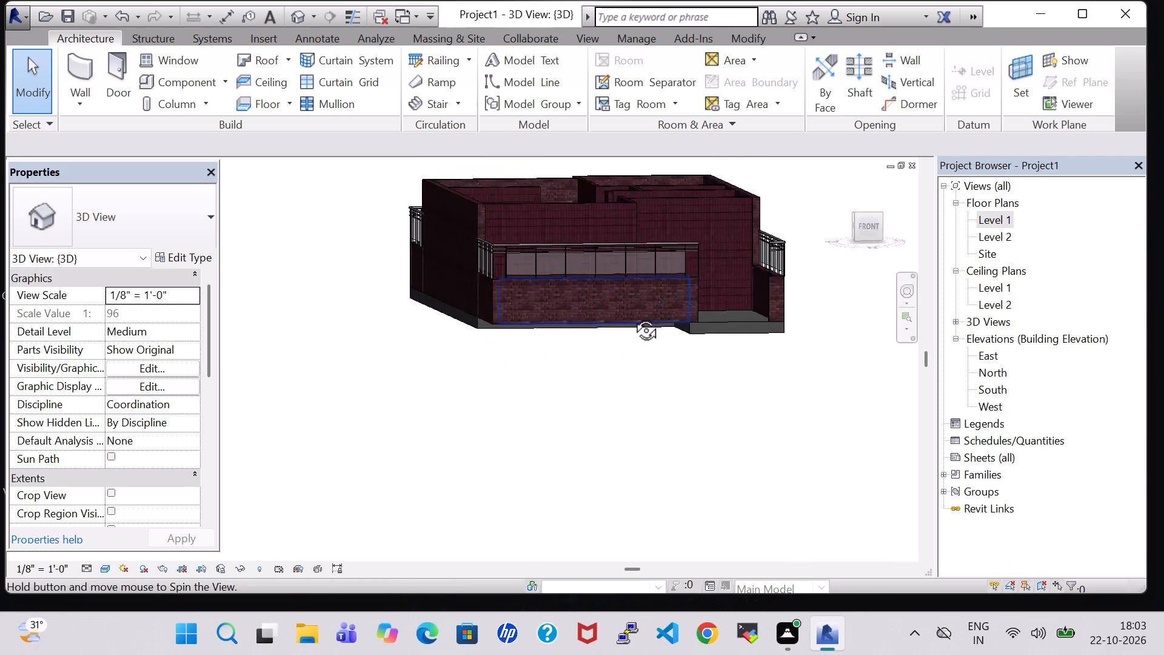
middle_click_drag(632, 317, 617, 280, "shift")
middle_click(617, 280, "shift")
middle_click_drag(612, 367, 612, 417, "shift")
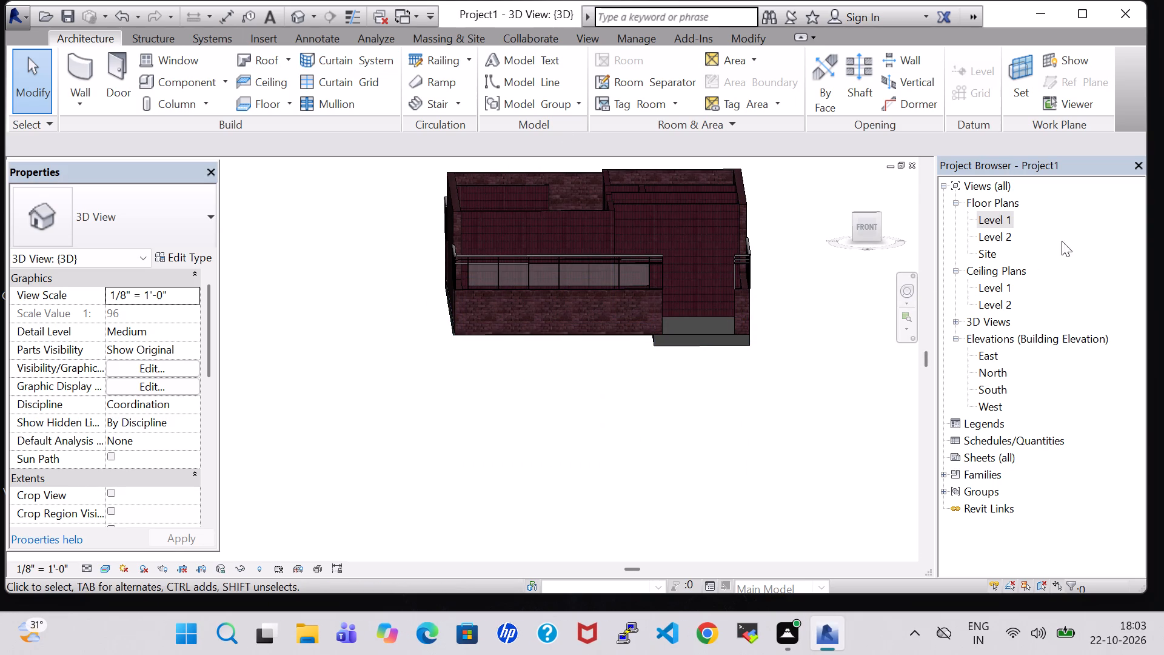
double_click(998, 218)
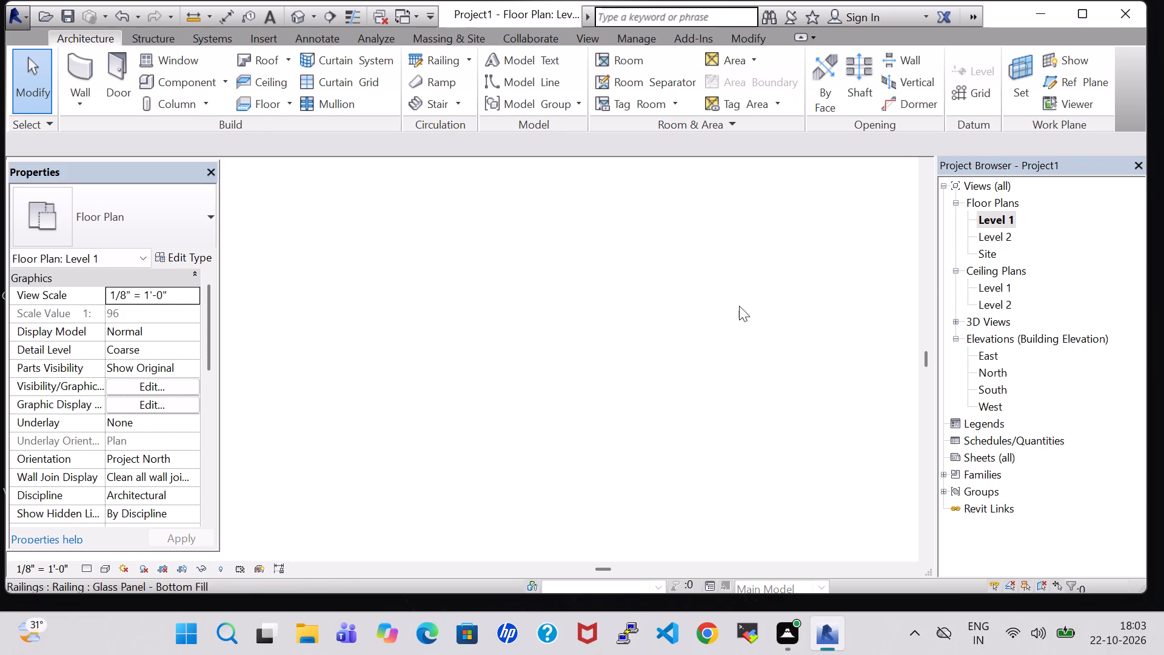
scroll(697, 331, "down", 6)
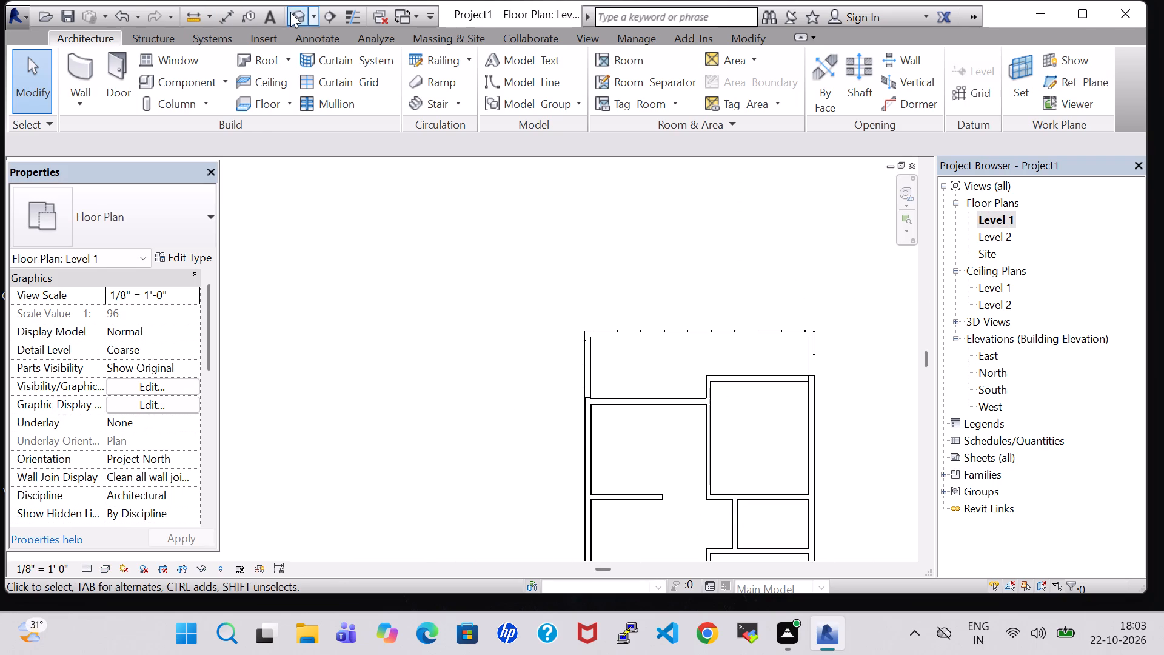
left_click(290, 12)
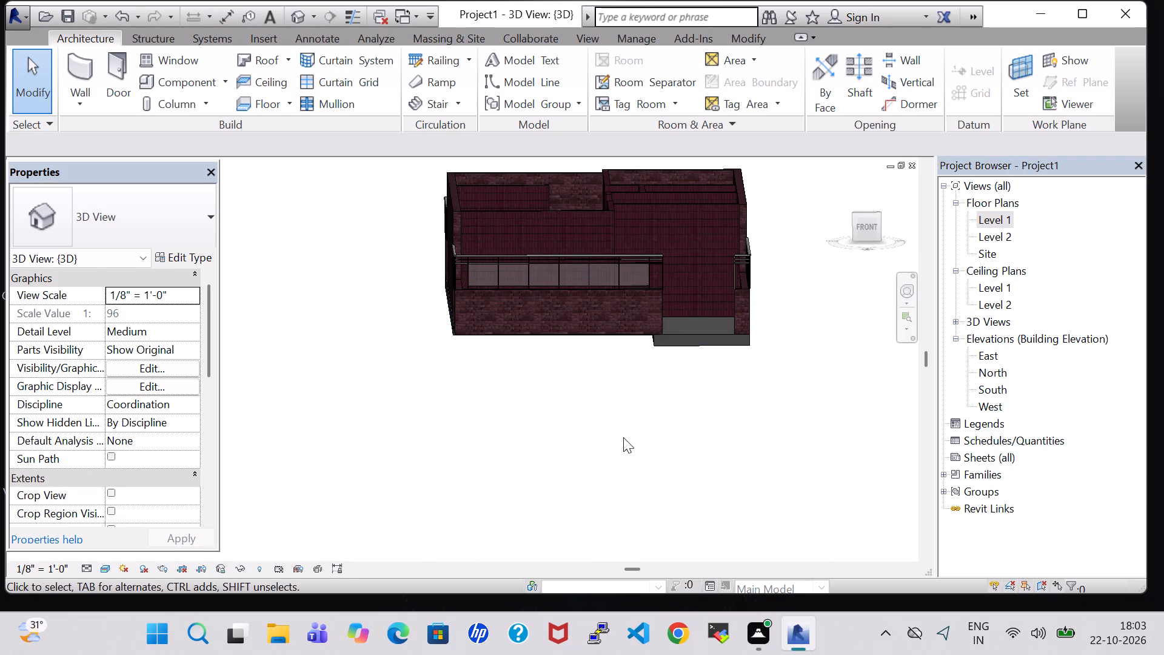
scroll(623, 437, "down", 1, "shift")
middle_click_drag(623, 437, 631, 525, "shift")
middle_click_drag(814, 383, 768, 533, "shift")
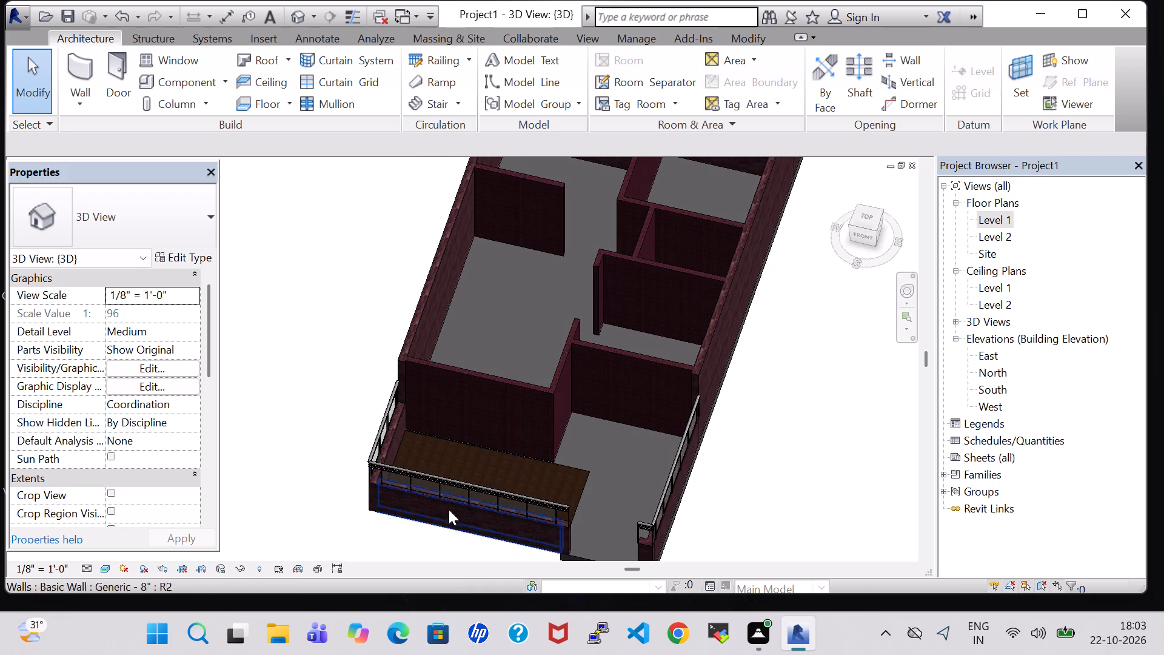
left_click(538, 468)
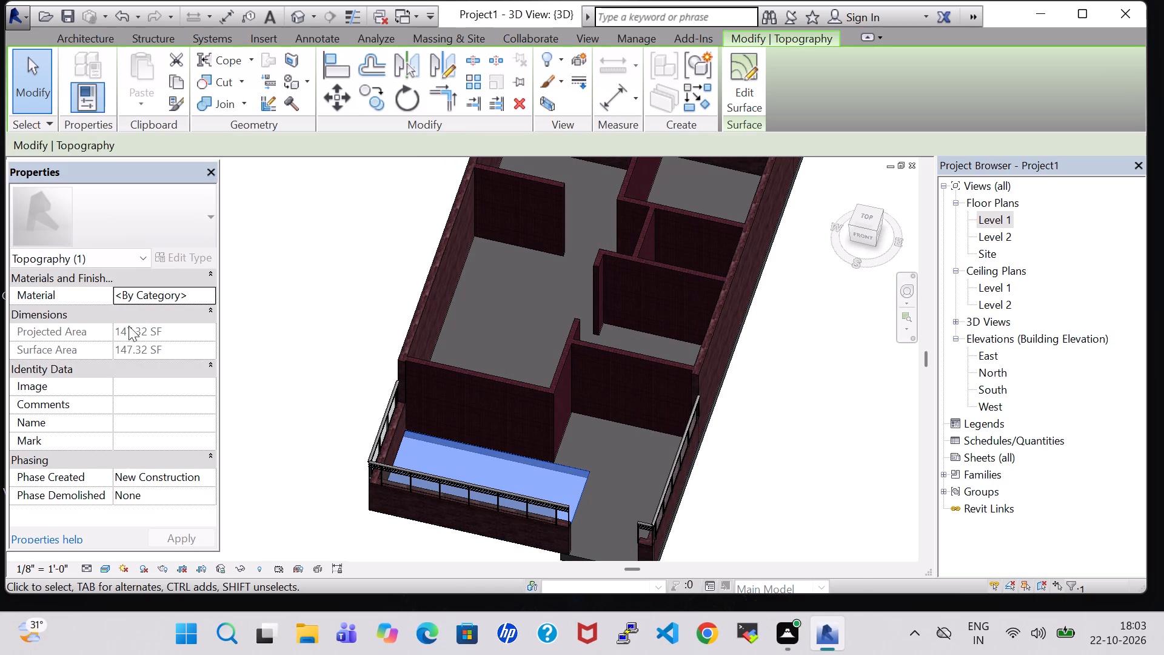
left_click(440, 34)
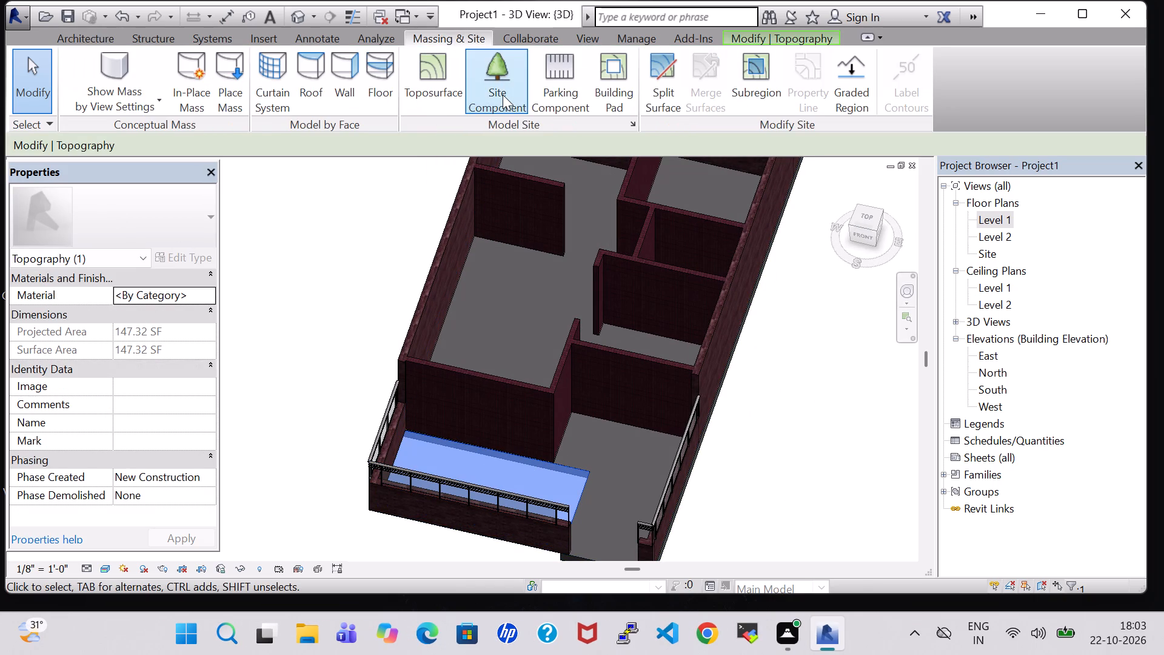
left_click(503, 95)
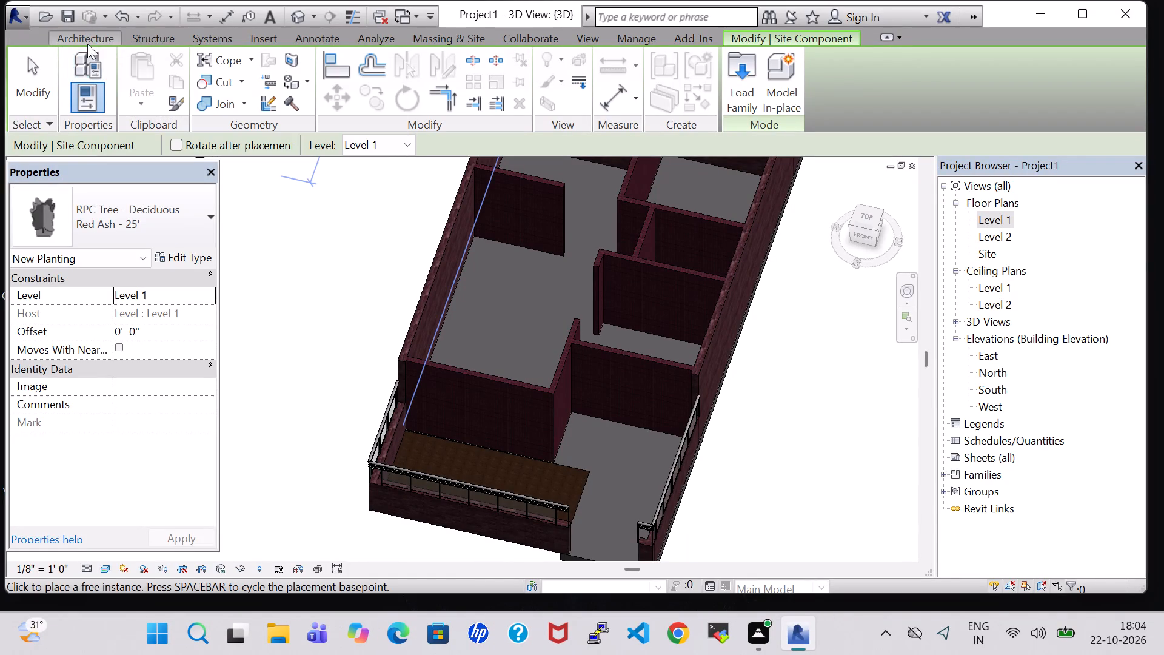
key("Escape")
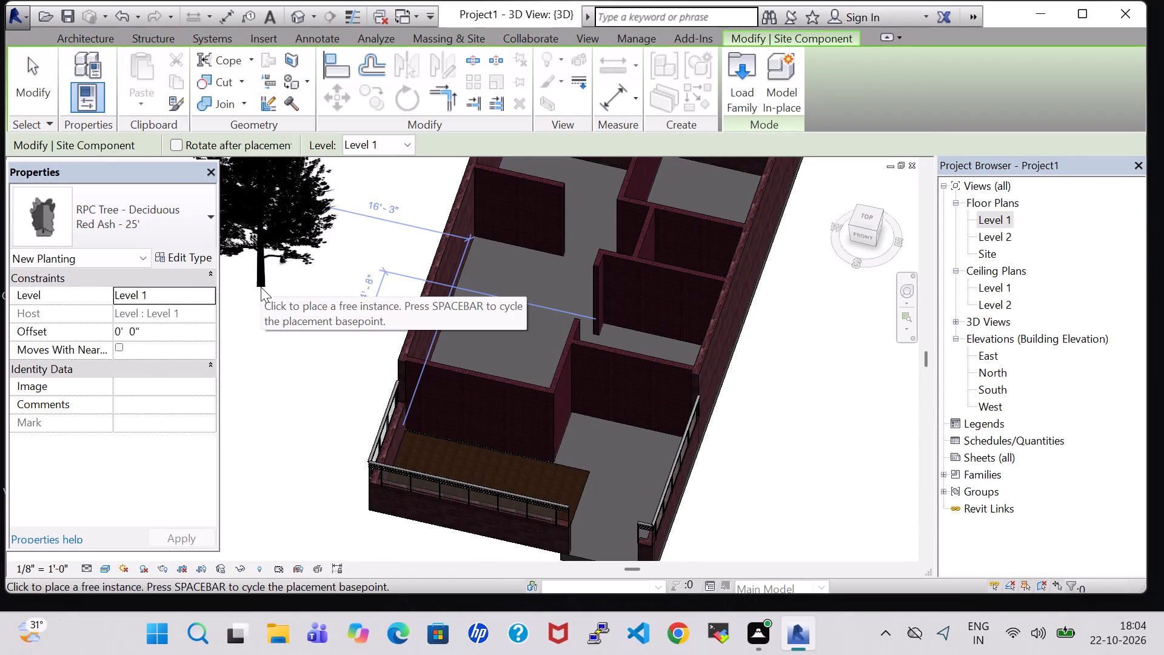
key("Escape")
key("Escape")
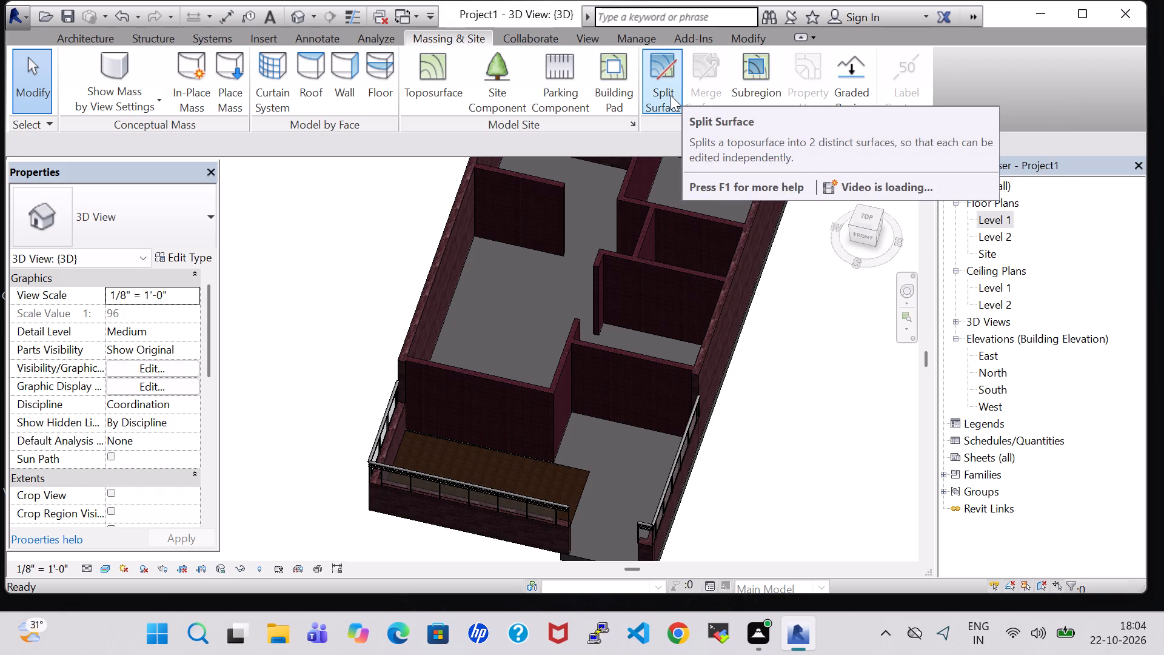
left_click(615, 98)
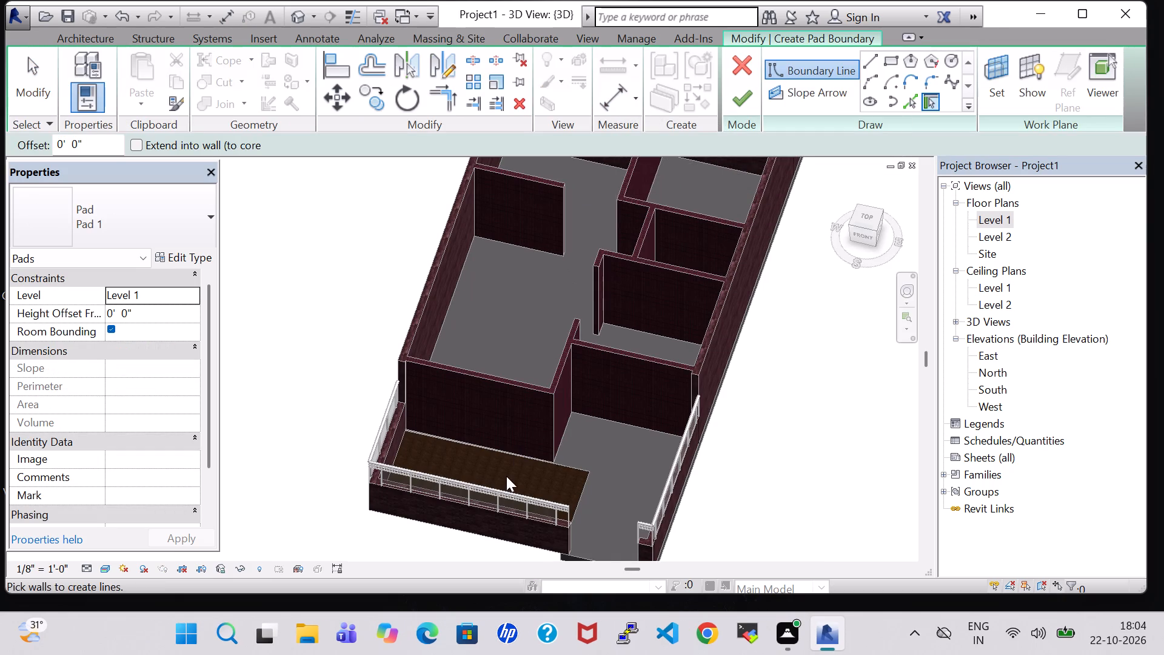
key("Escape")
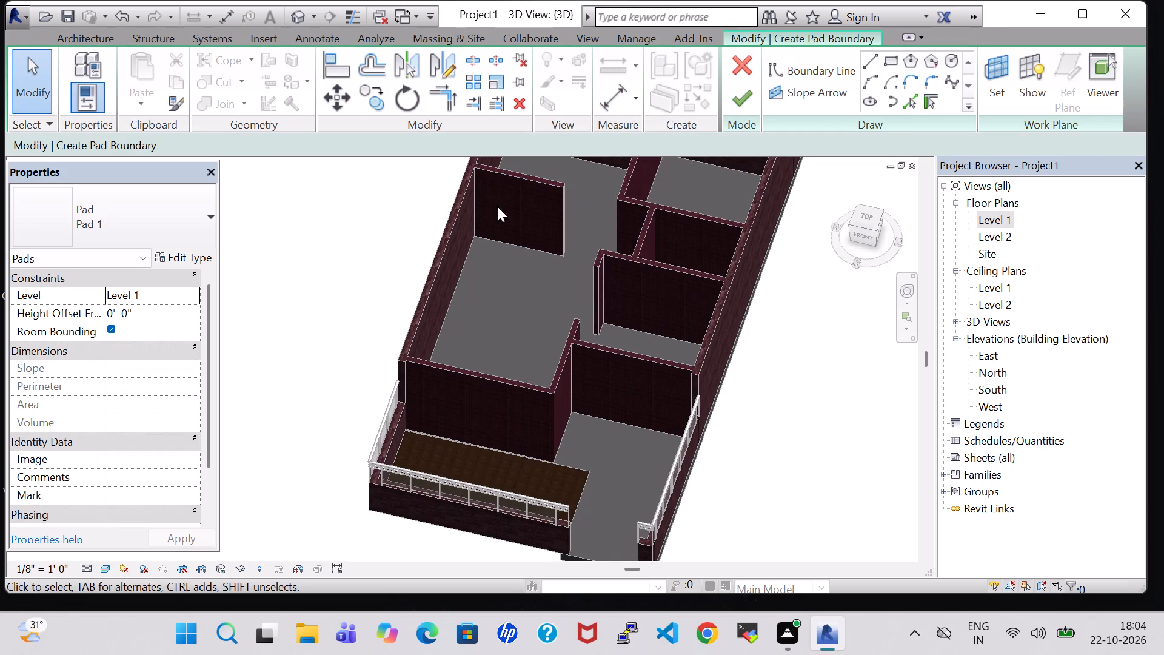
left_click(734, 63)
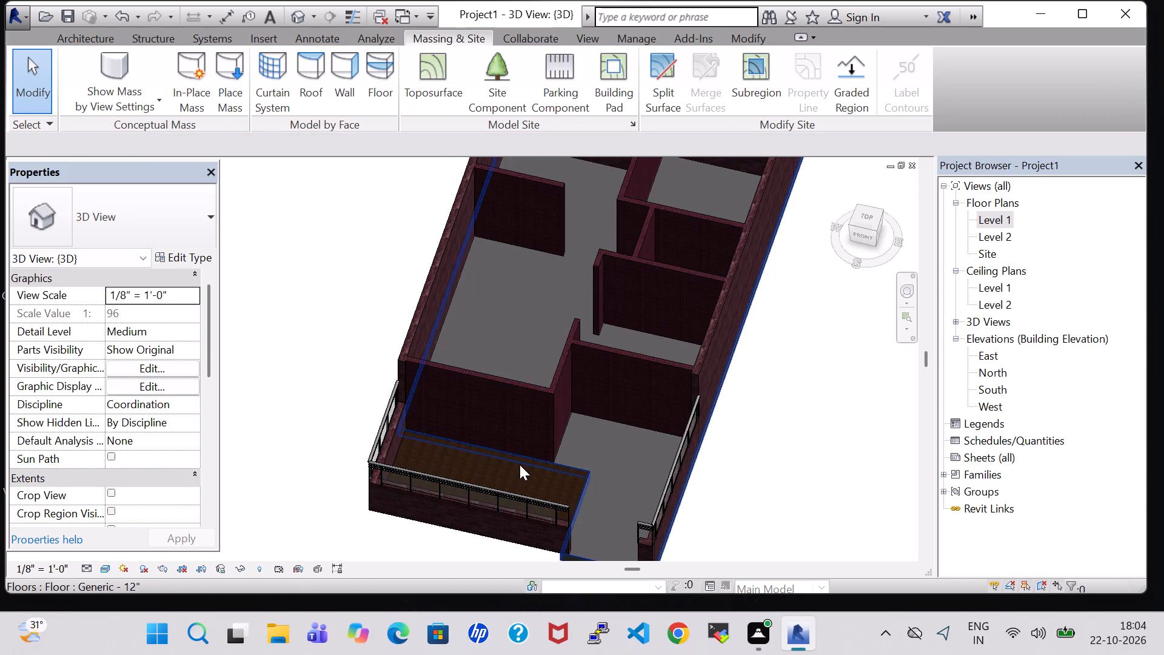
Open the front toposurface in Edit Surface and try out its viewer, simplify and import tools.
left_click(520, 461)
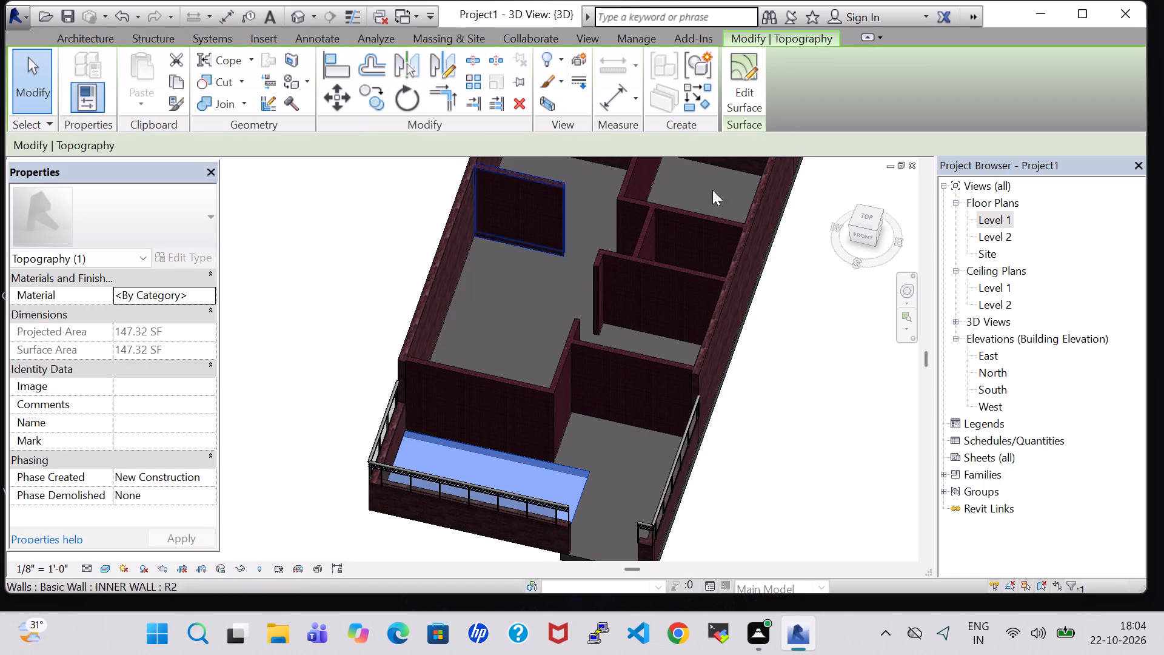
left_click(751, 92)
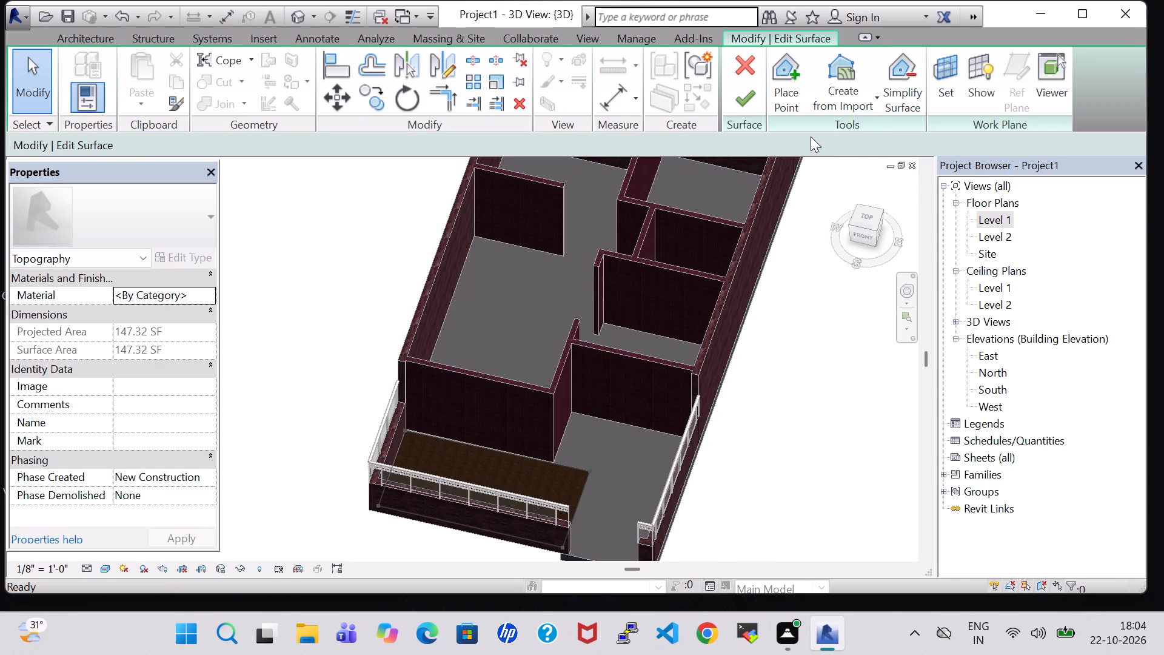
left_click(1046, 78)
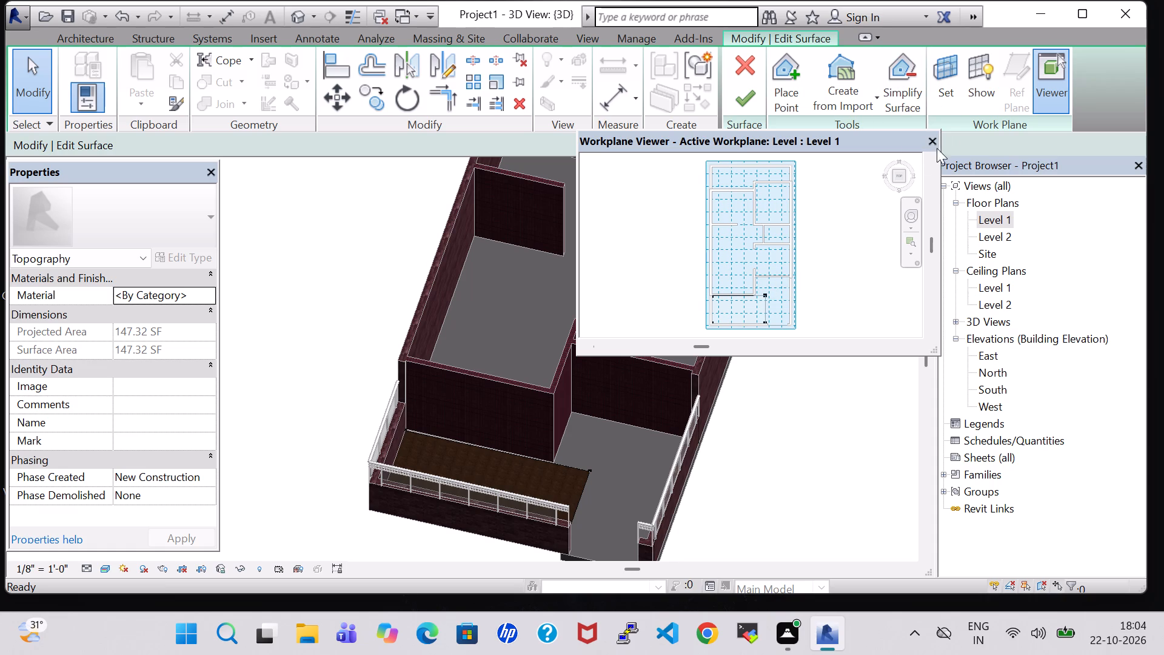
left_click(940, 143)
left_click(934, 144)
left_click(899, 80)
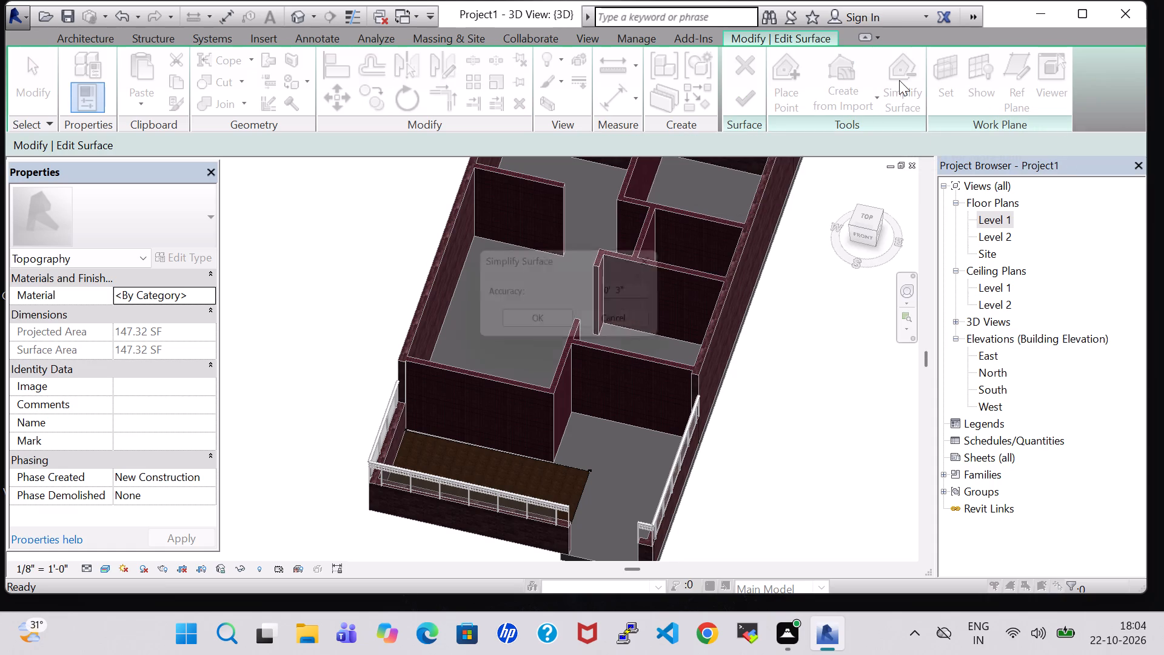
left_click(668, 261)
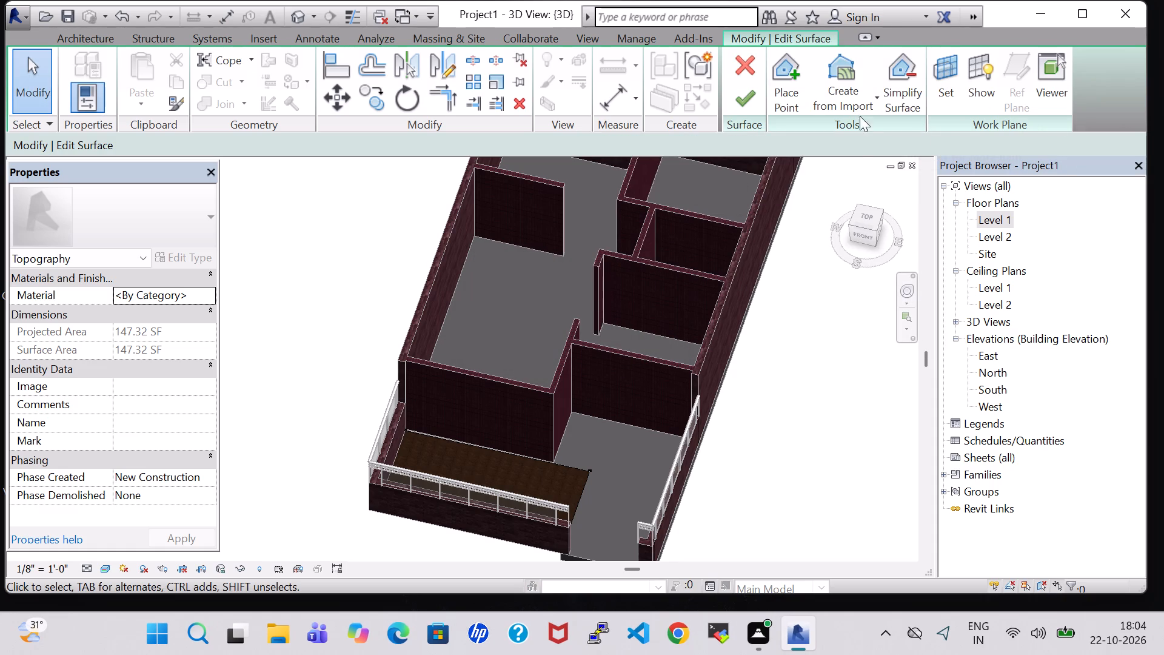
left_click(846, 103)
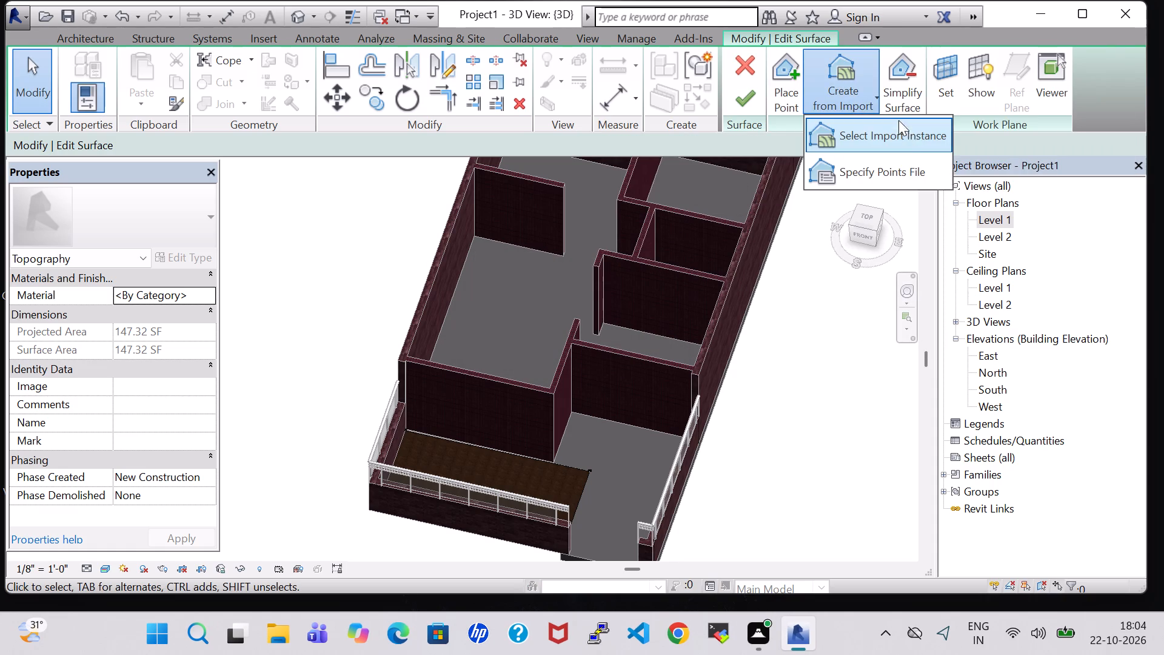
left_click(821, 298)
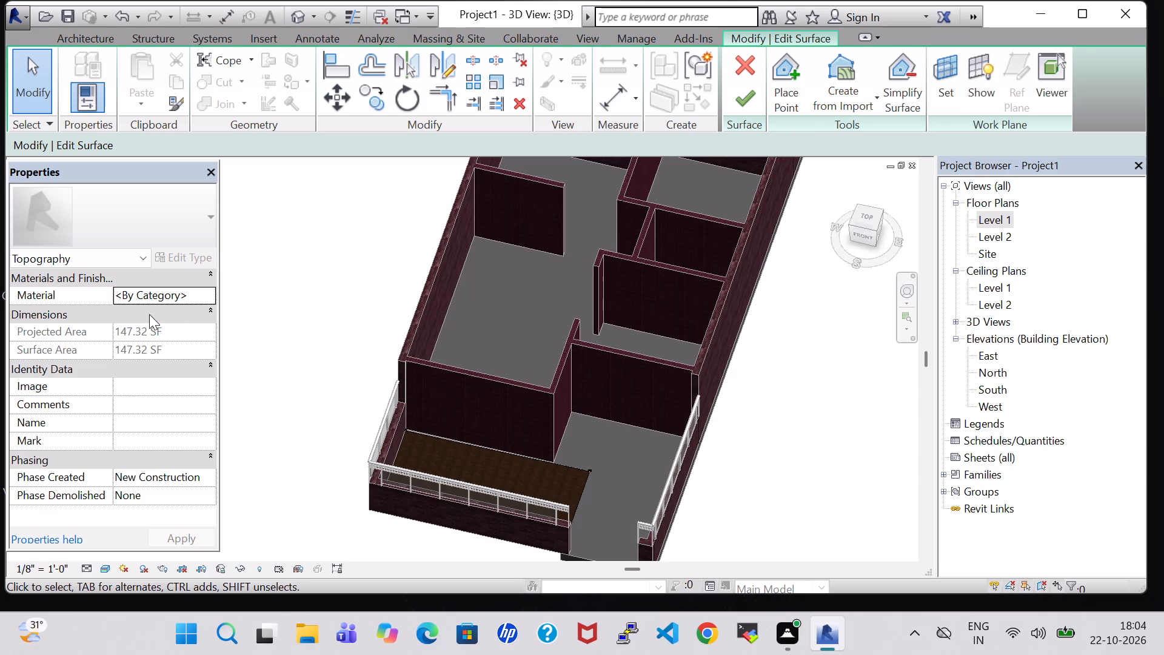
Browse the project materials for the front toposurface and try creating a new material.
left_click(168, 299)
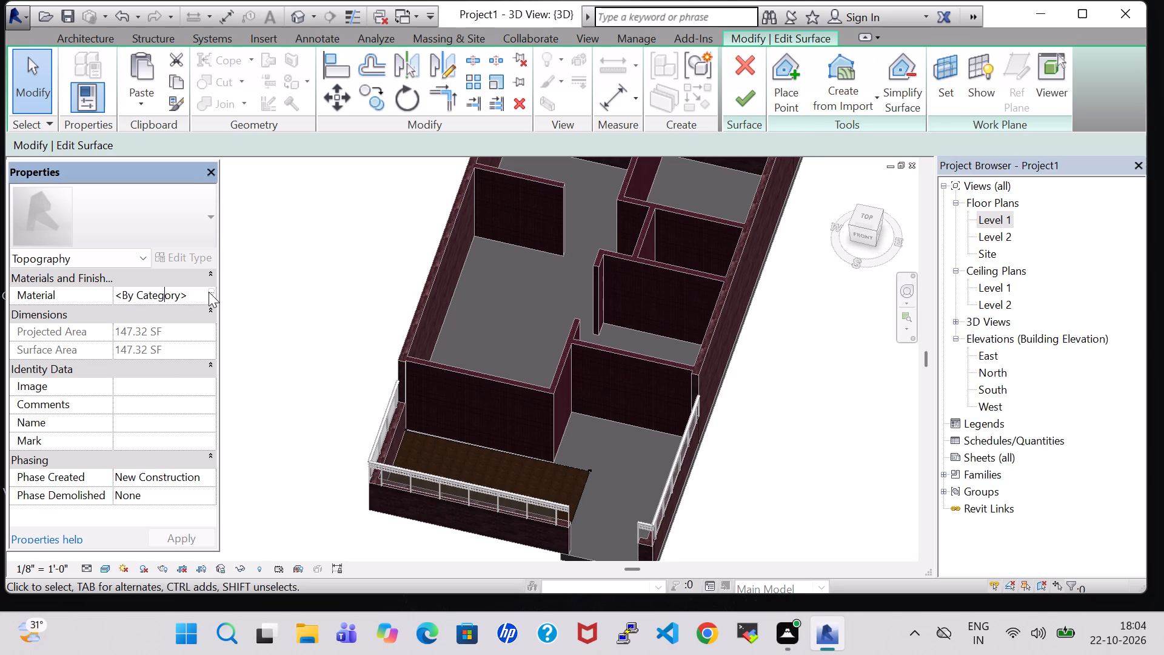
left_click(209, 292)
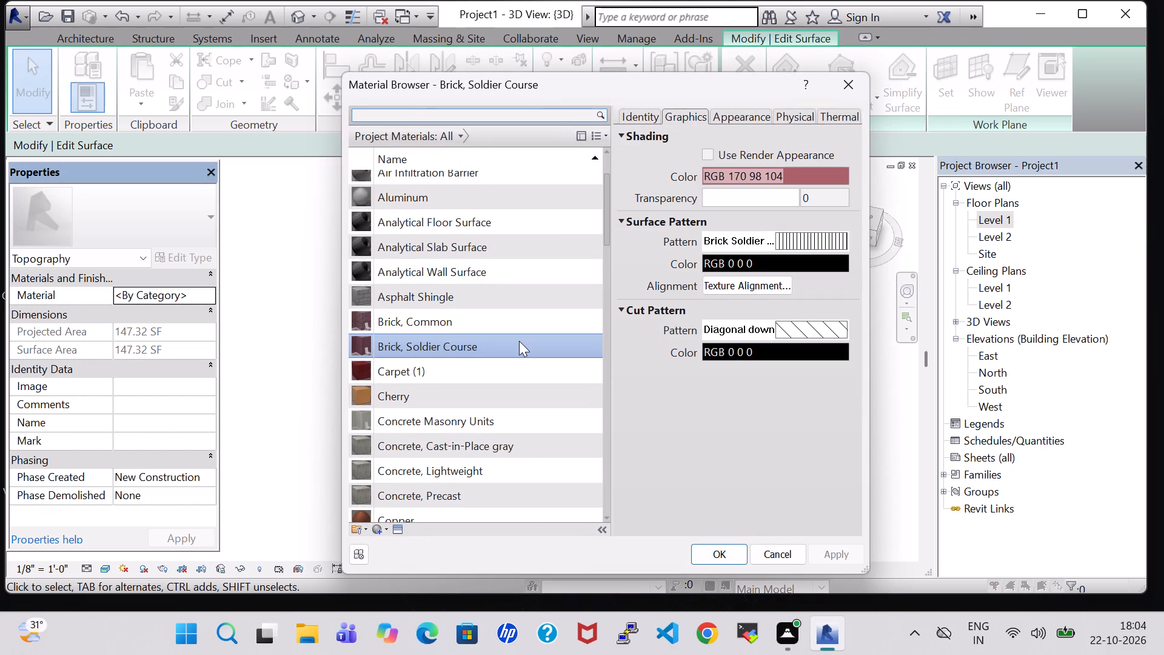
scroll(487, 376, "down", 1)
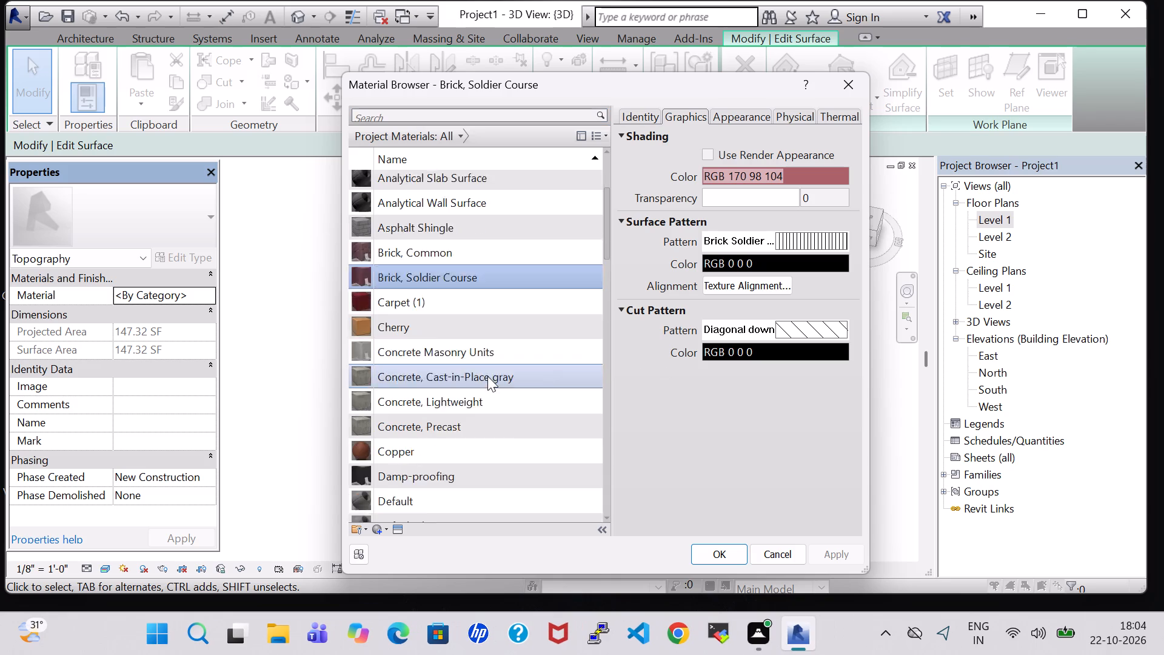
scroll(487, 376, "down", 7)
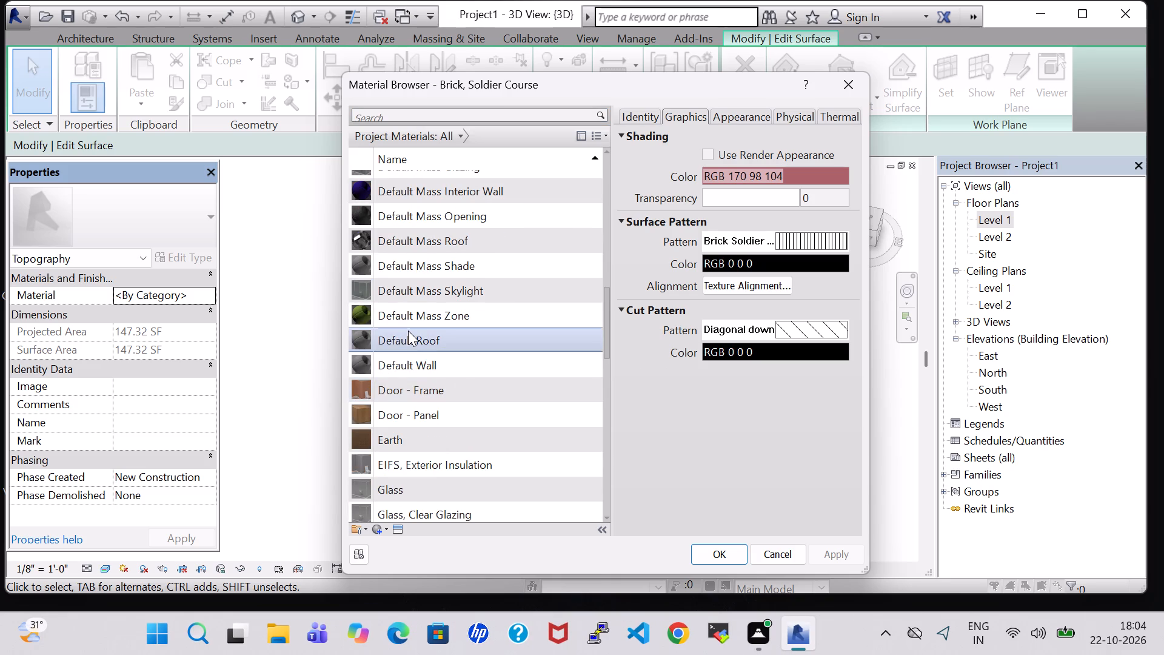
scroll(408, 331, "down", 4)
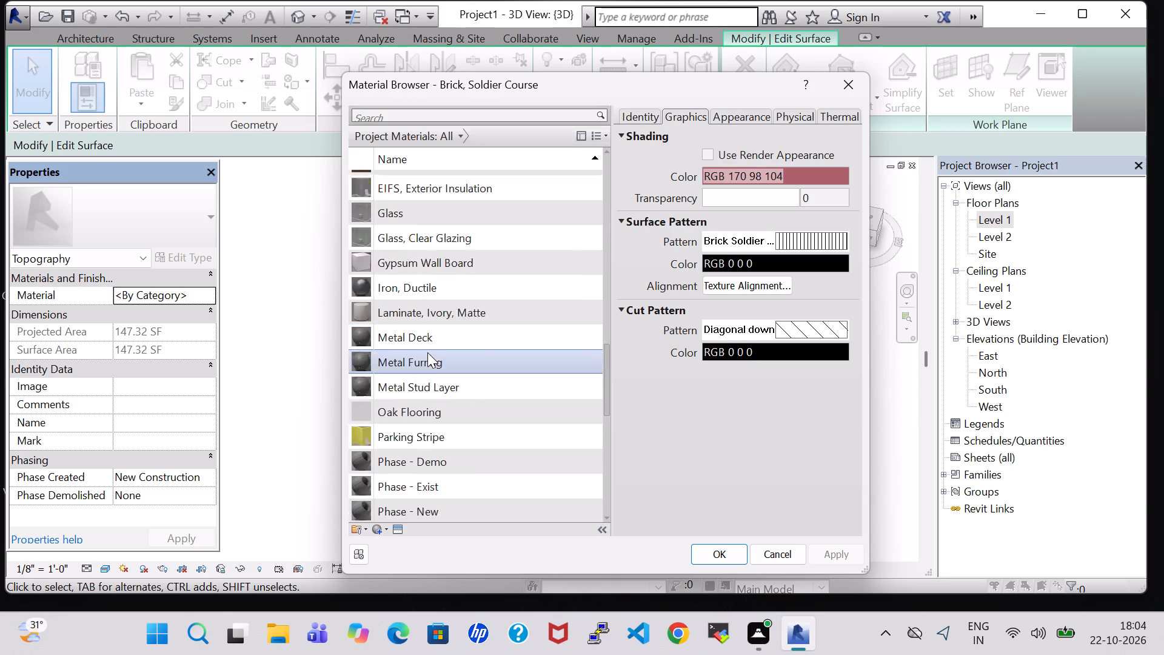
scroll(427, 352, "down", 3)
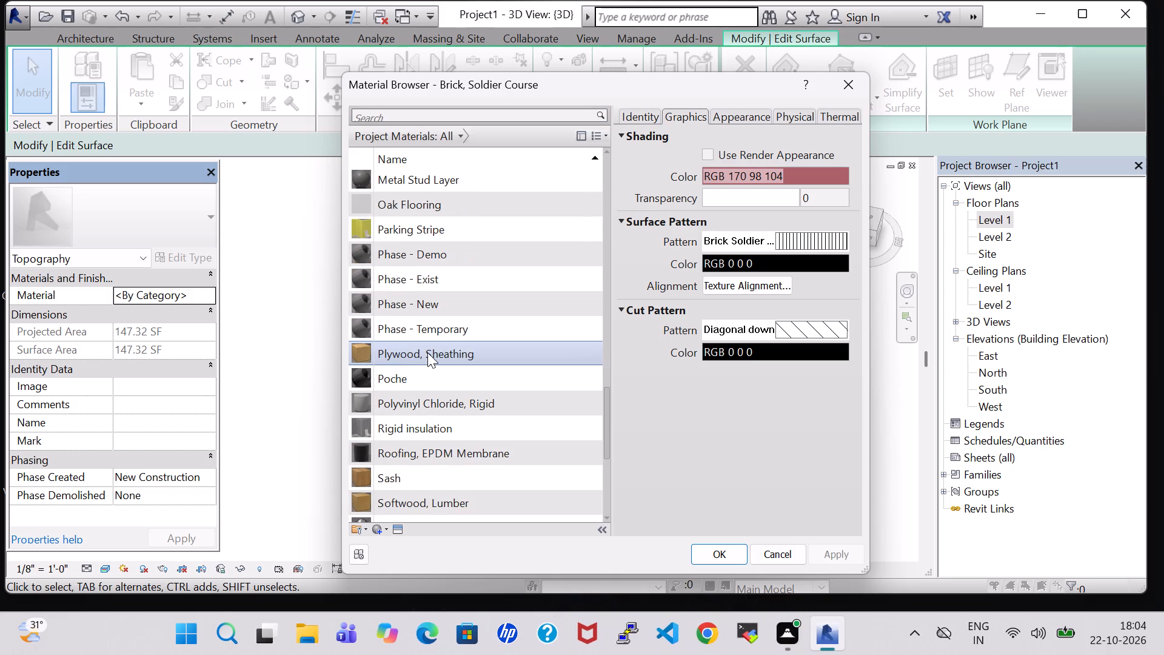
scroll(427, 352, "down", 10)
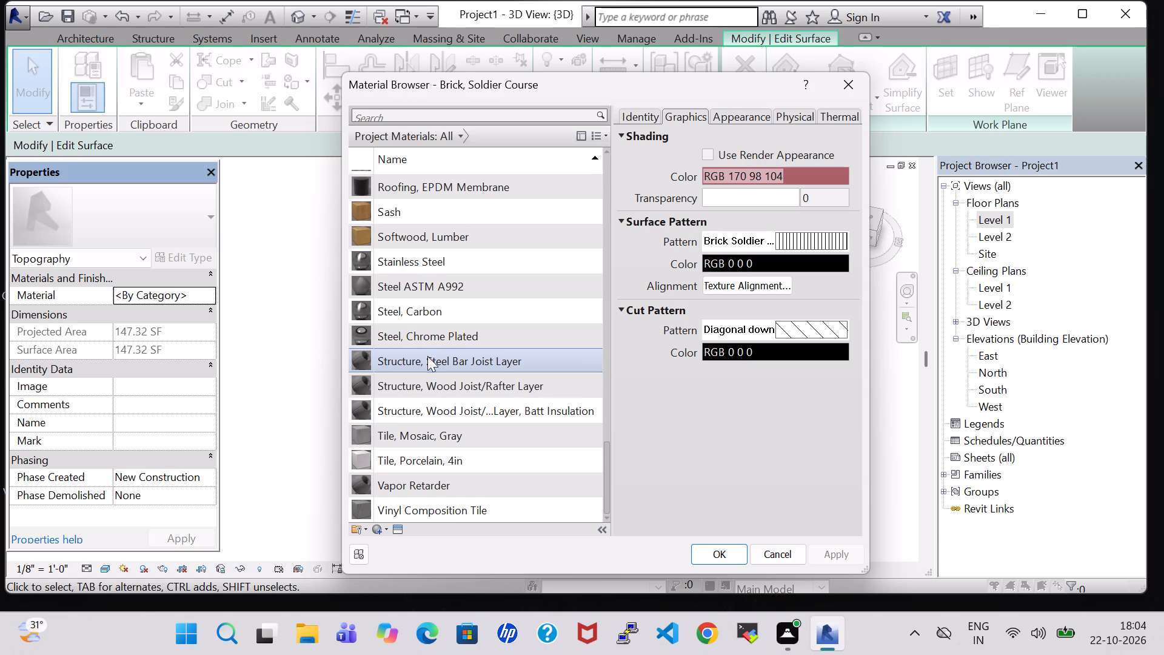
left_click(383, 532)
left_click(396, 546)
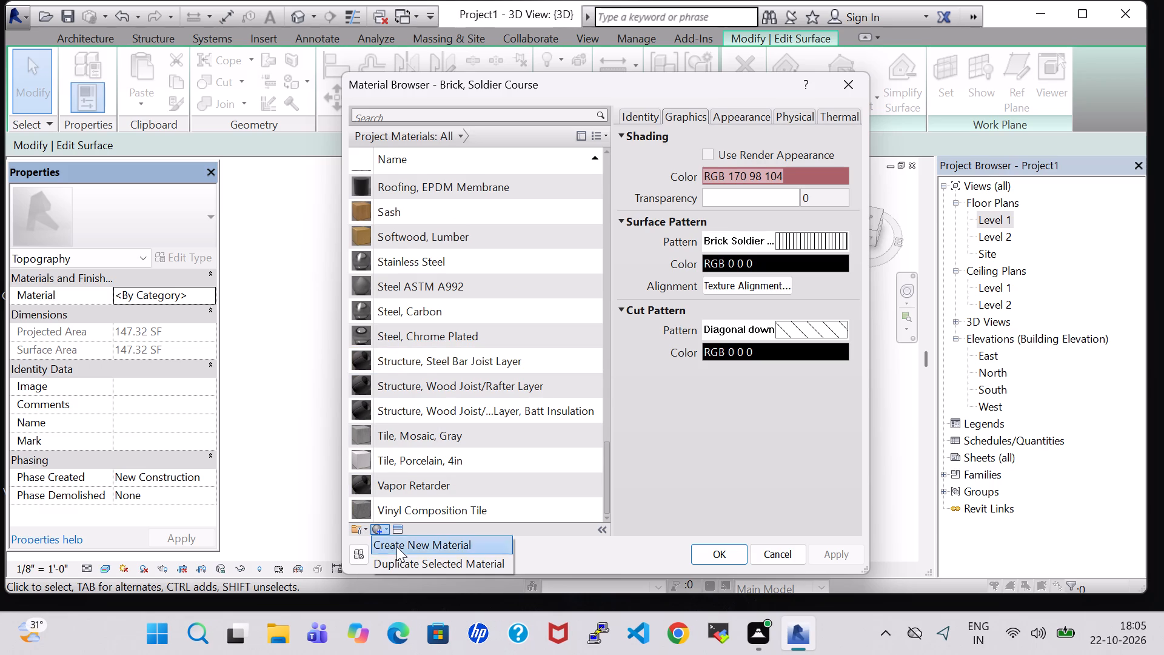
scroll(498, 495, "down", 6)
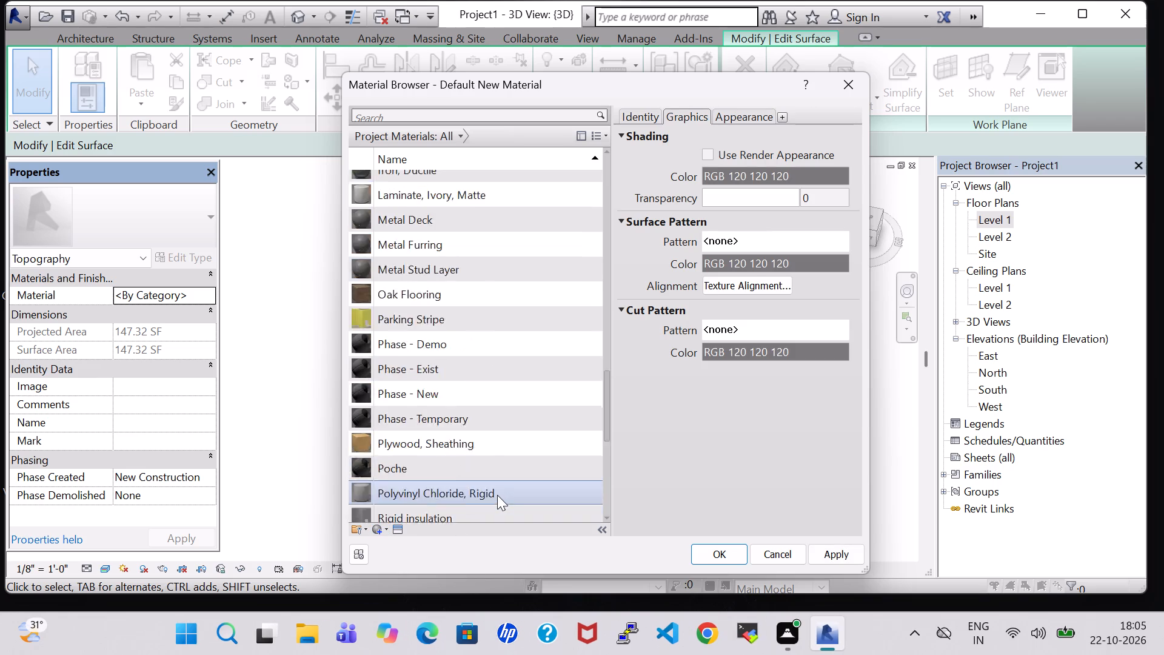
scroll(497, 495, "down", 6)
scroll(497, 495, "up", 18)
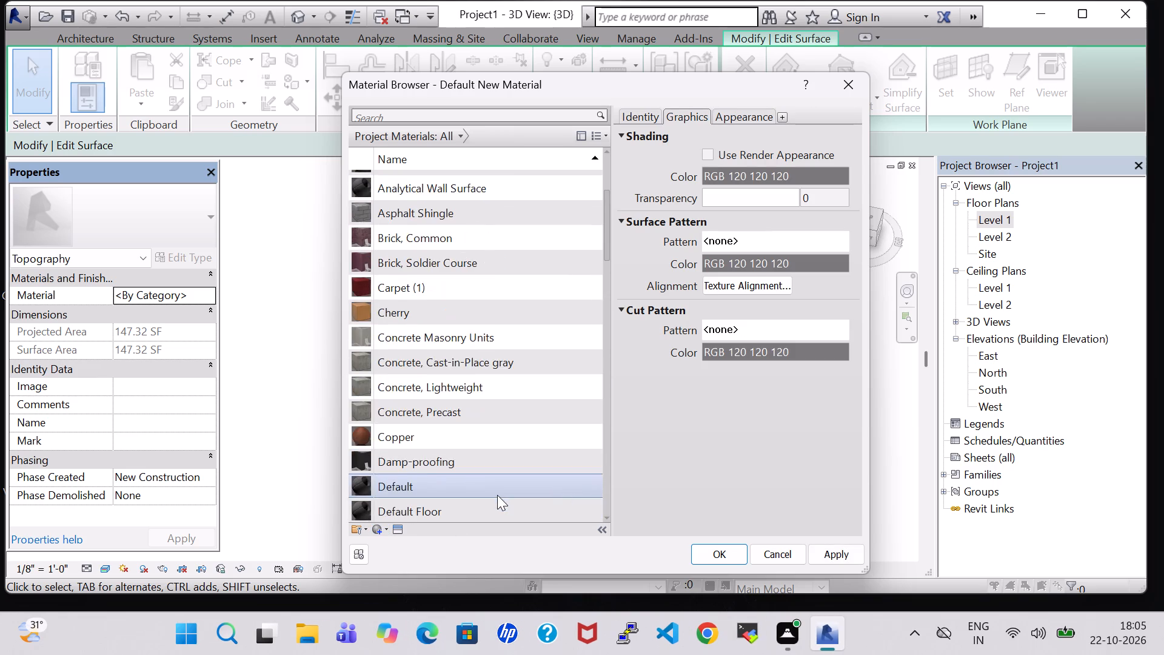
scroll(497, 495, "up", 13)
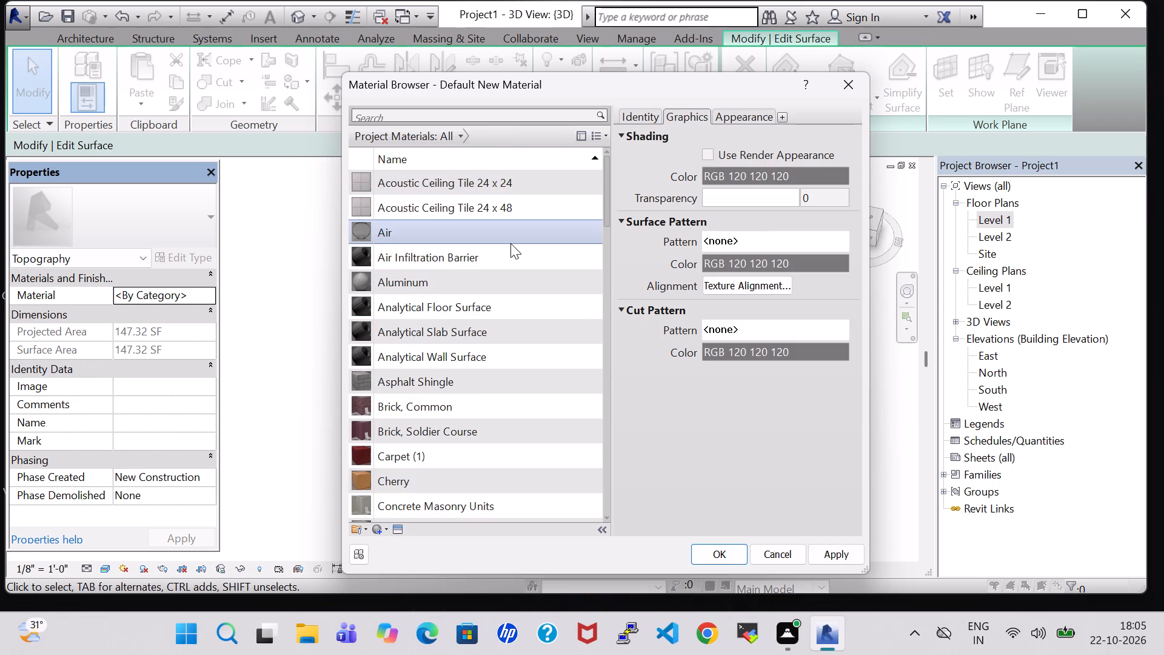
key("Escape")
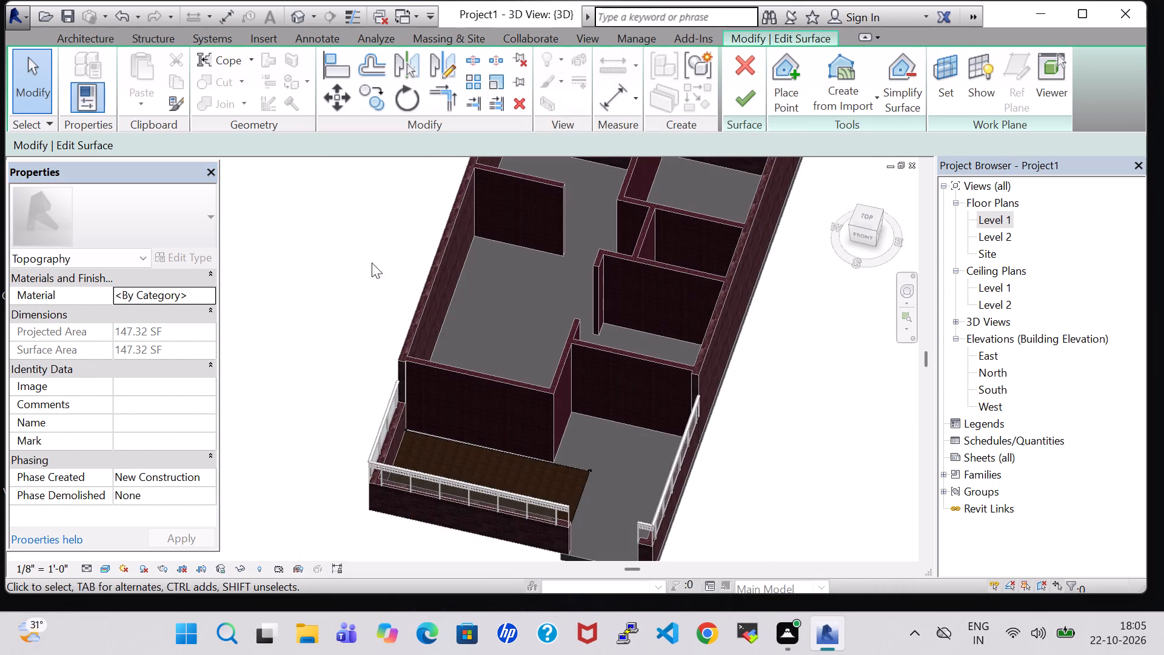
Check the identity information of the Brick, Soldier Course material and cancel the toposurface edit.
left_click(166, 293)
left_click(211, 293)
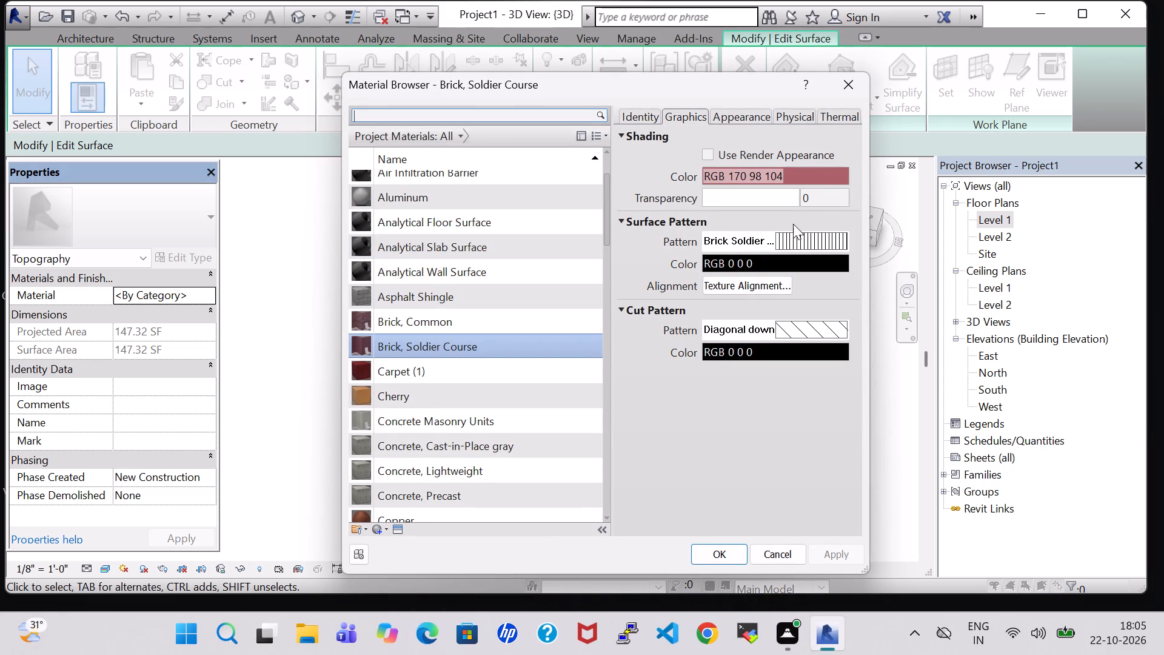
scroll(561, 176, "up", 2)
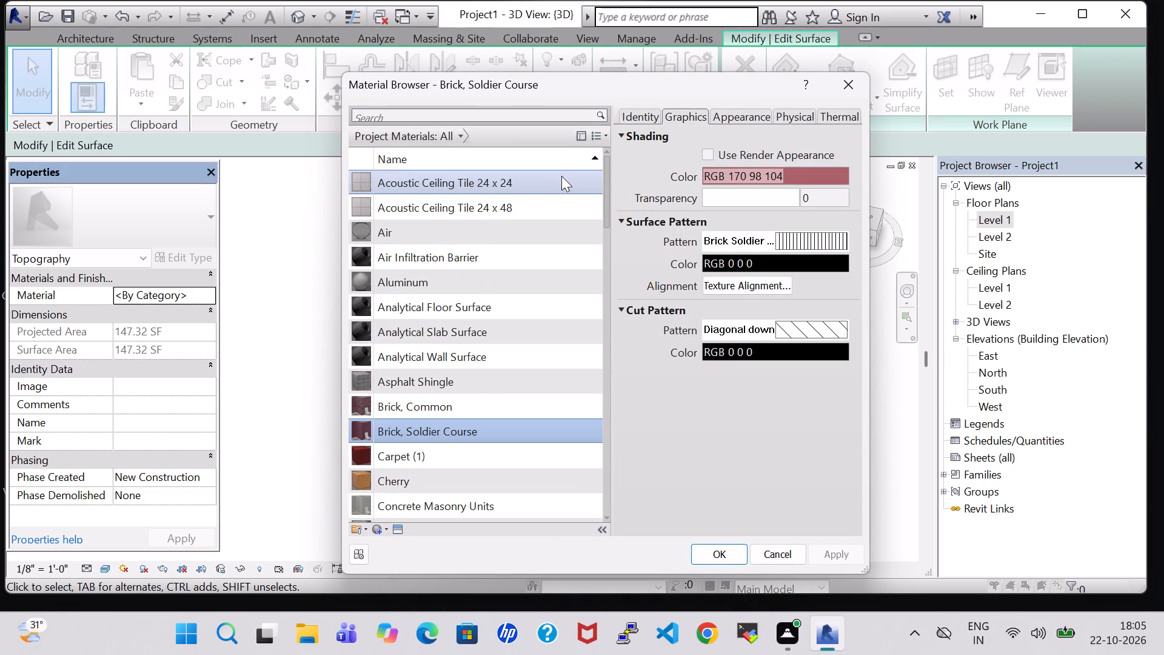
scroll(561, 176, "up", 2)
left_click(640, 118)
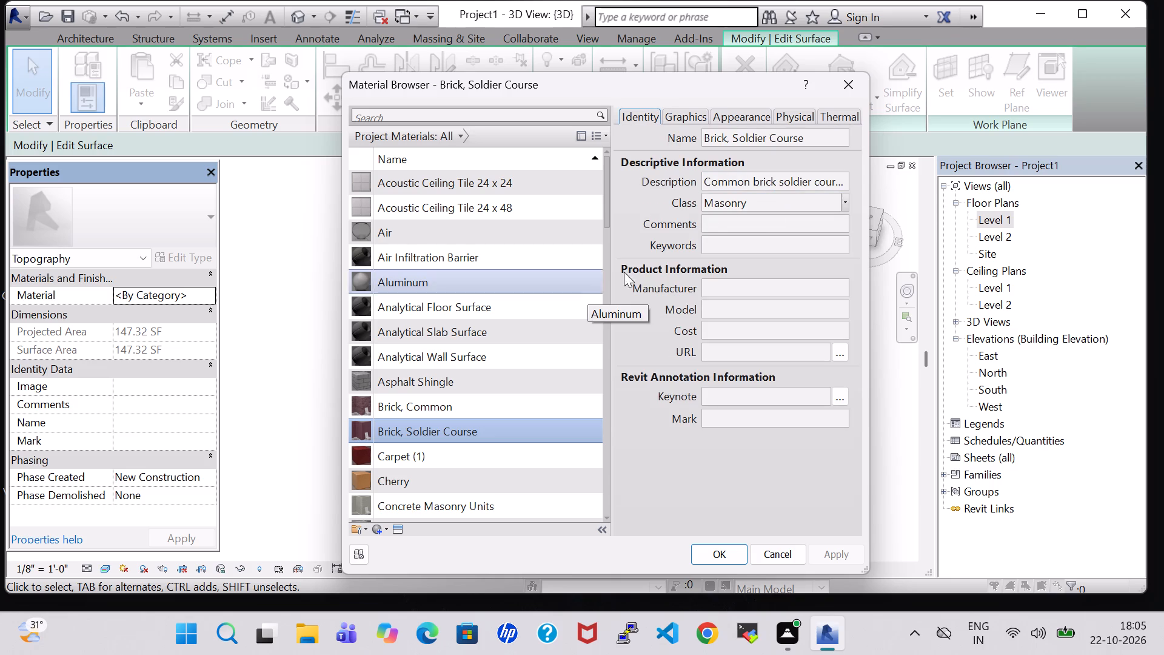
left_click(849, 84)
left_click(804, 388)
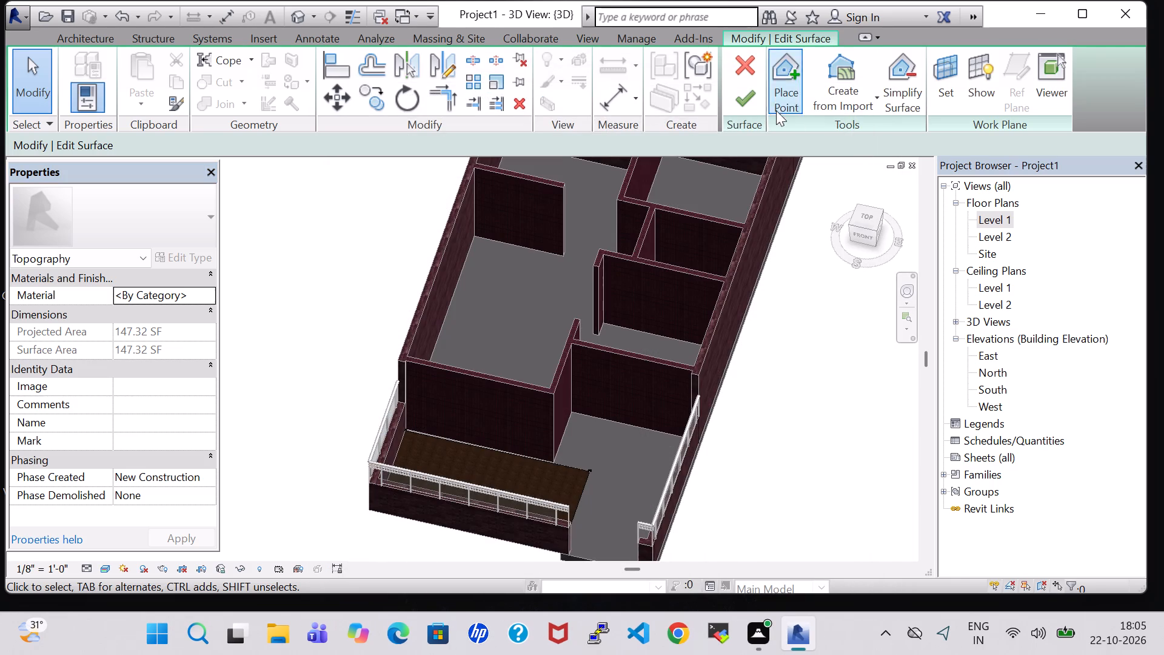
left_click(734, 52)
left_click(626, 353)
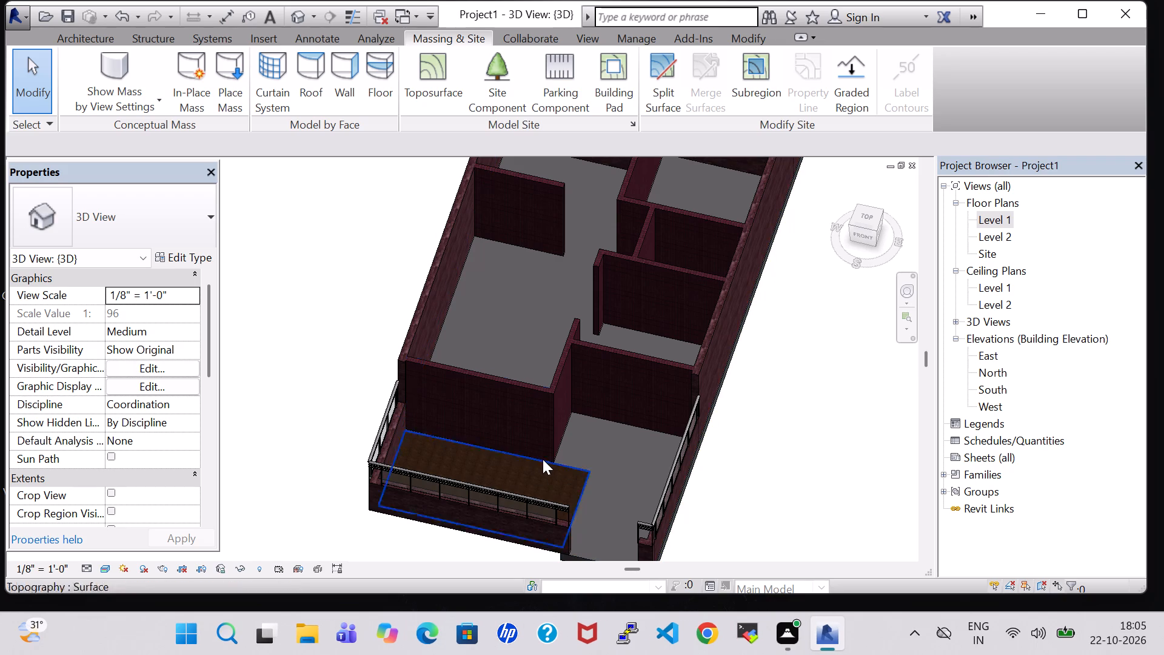
Open the material assignment of the front toposurface and pick the Default Mass Zone material.
left_click(541, 465)
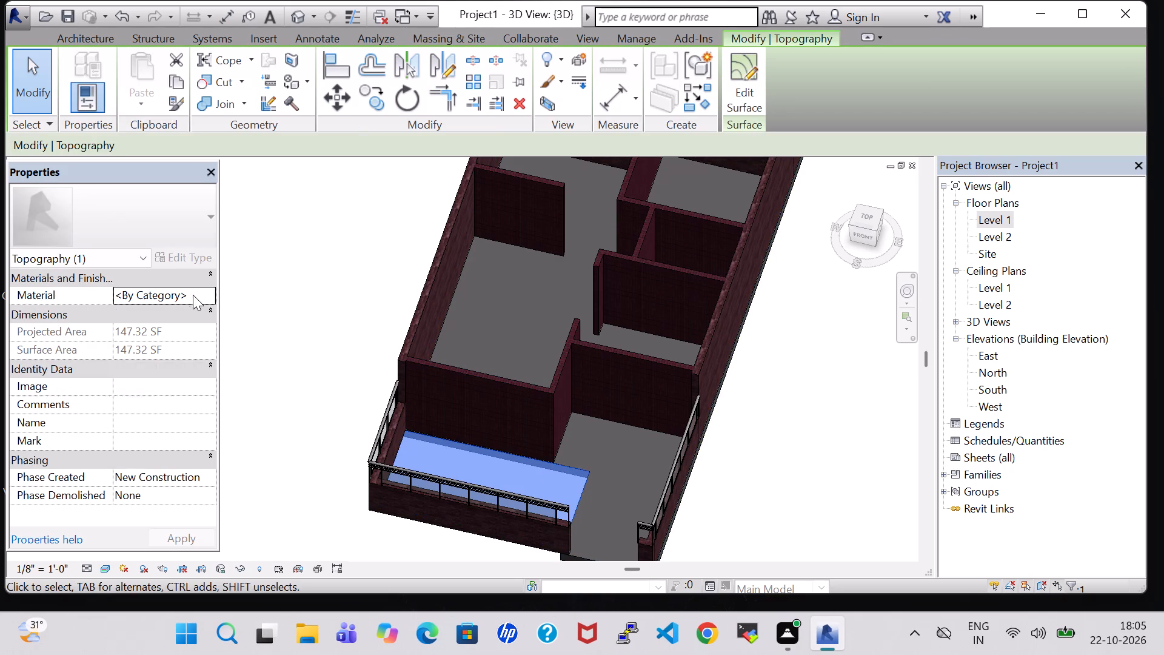
left_click(193, 293)
left_click(212, 294)
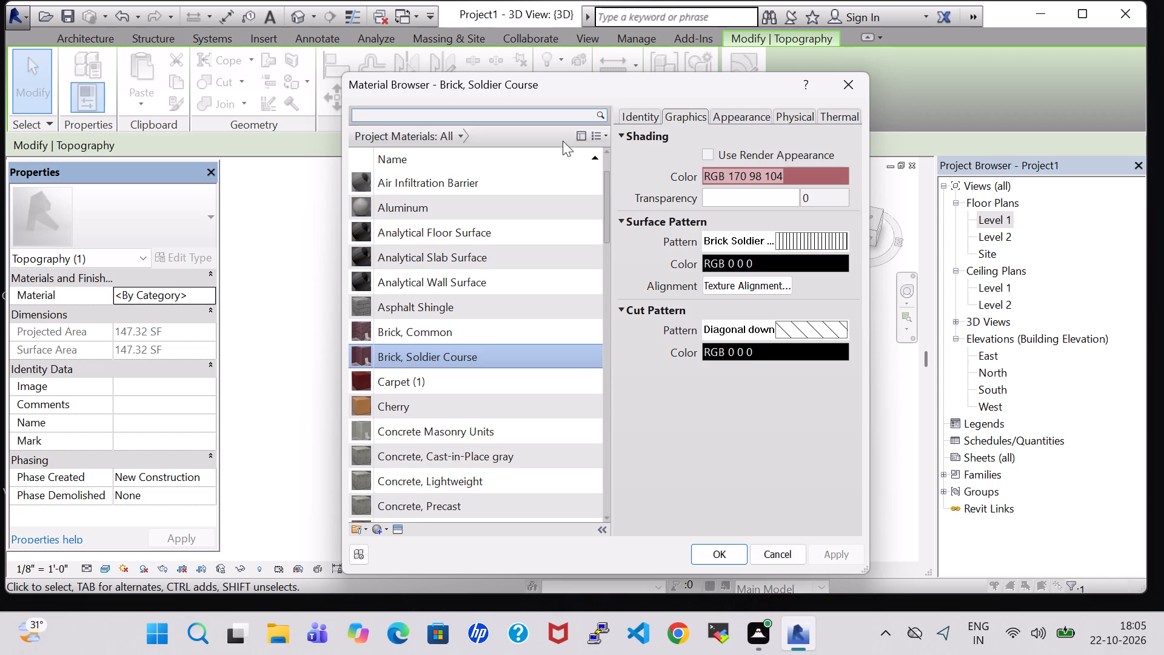
scroll(563, 141, "up", 2)
scroll(562, 210, "down", 4)
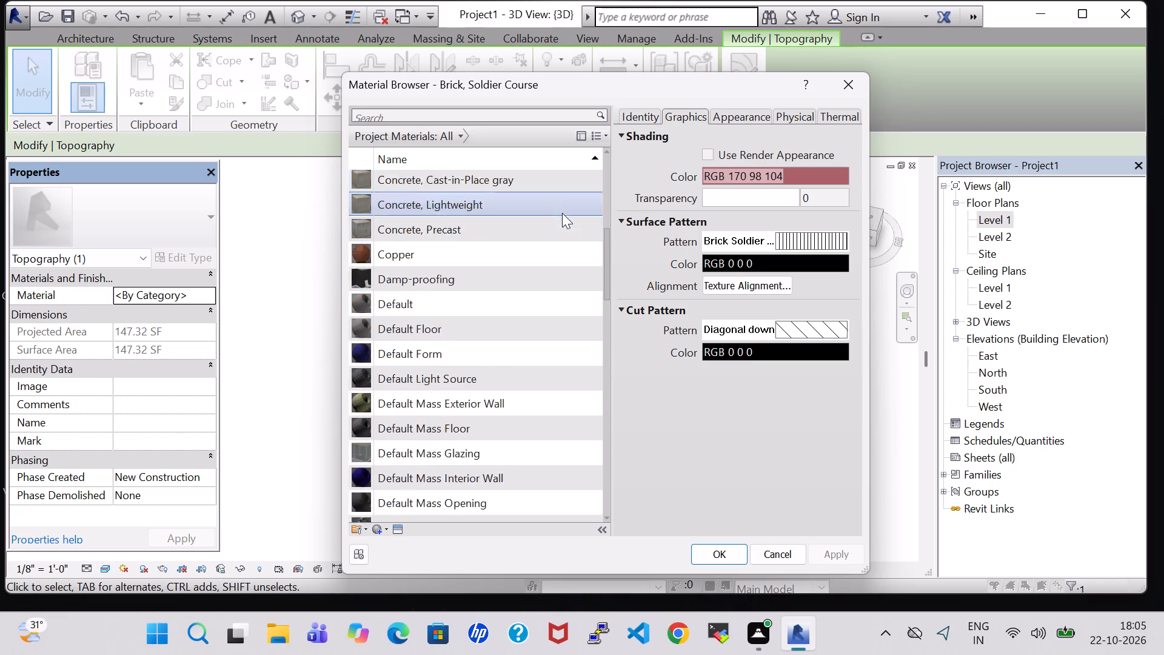
scroll(562, 213, "down", 1)
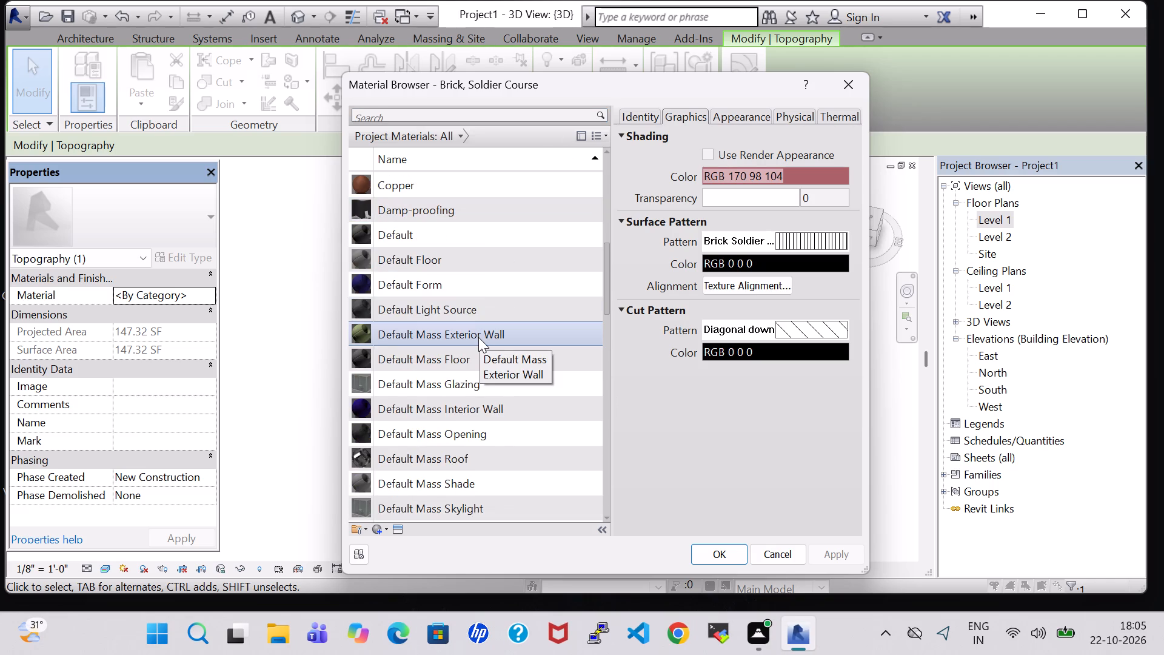
scroll(453, 396, "down", 1)
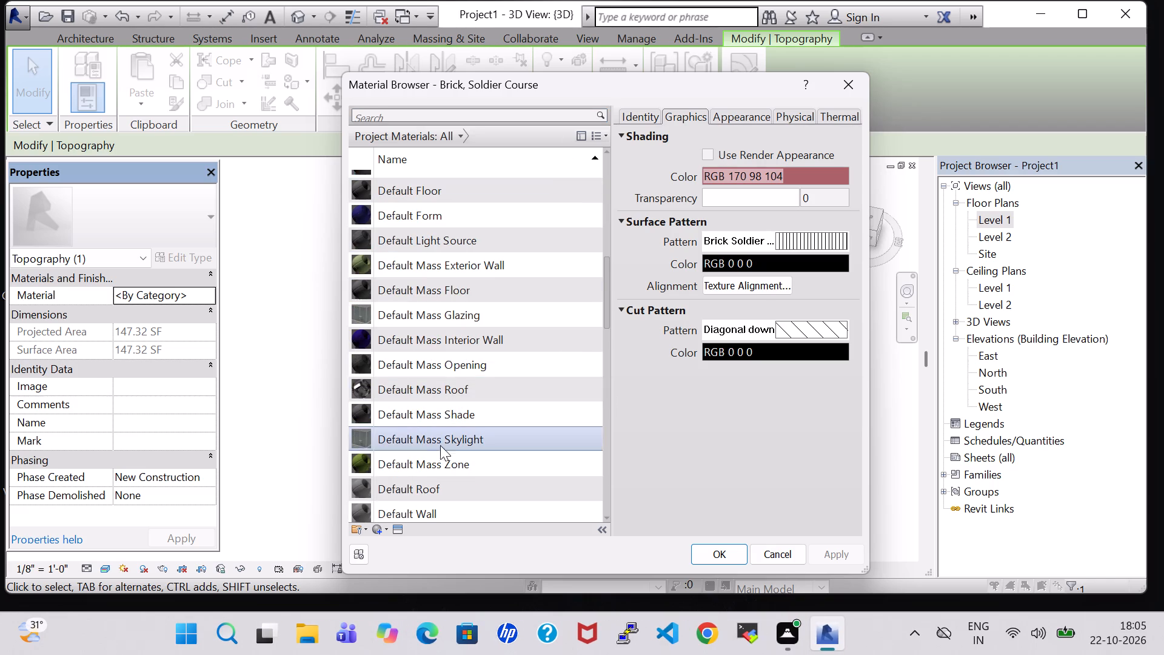
left_click(440, 466)
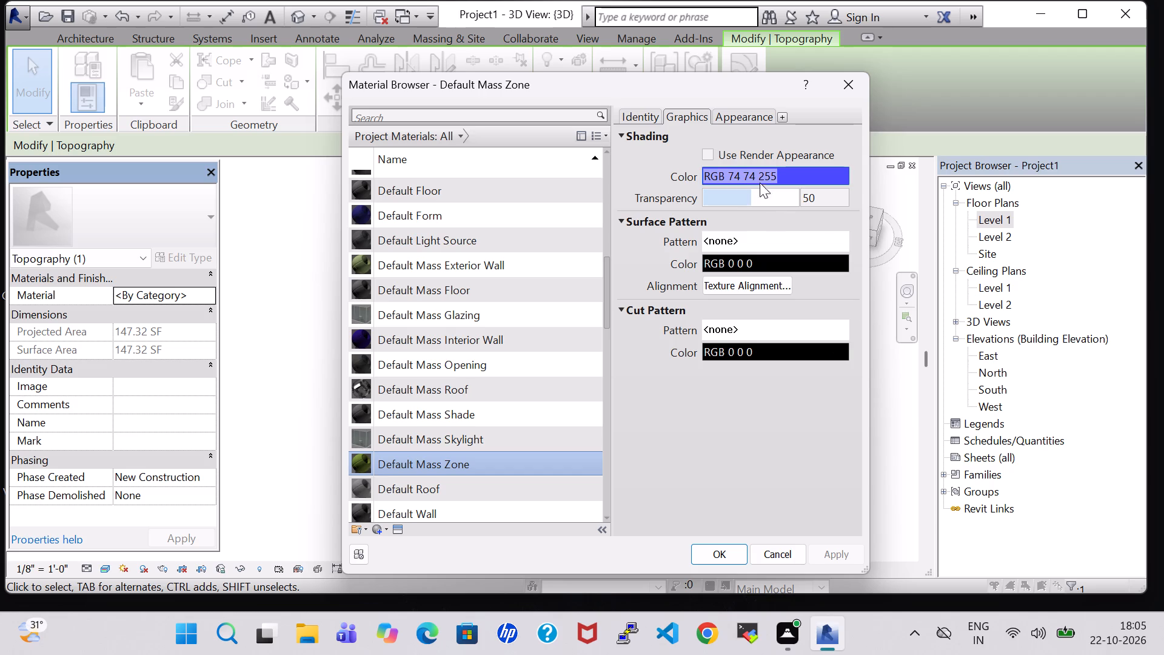
Set the Default Mass Zone shading color to RGB 0 255 0 and apply the material to the front toposurface.
left_click(757, 176)
left_click(458, 238)
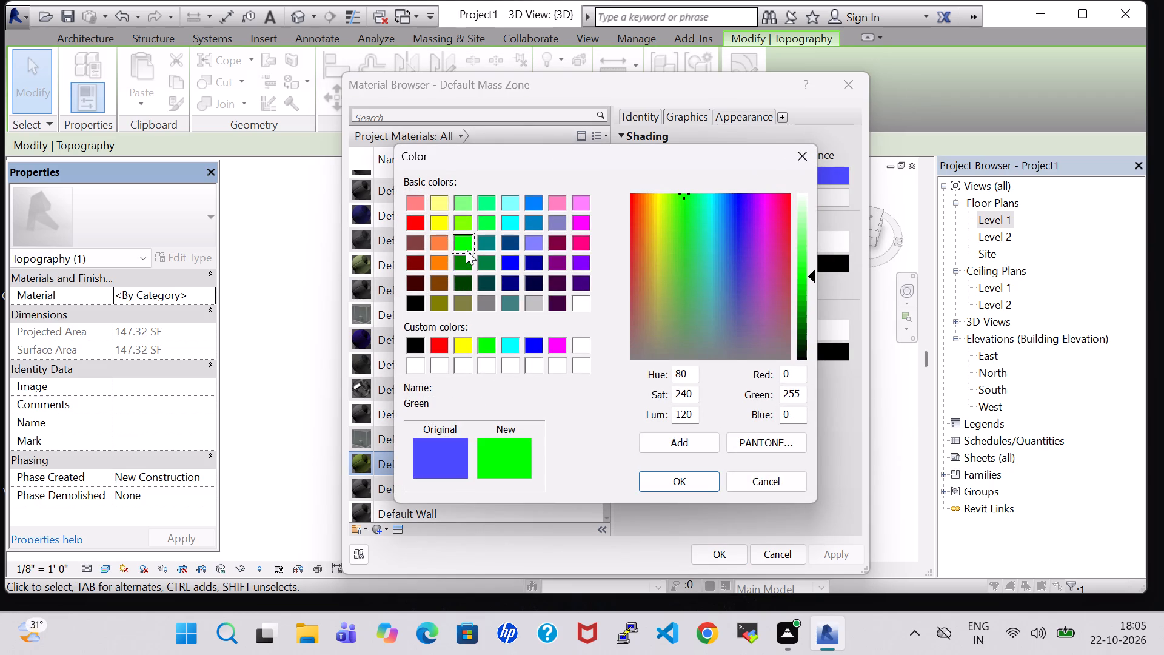
left_click(674, 476)
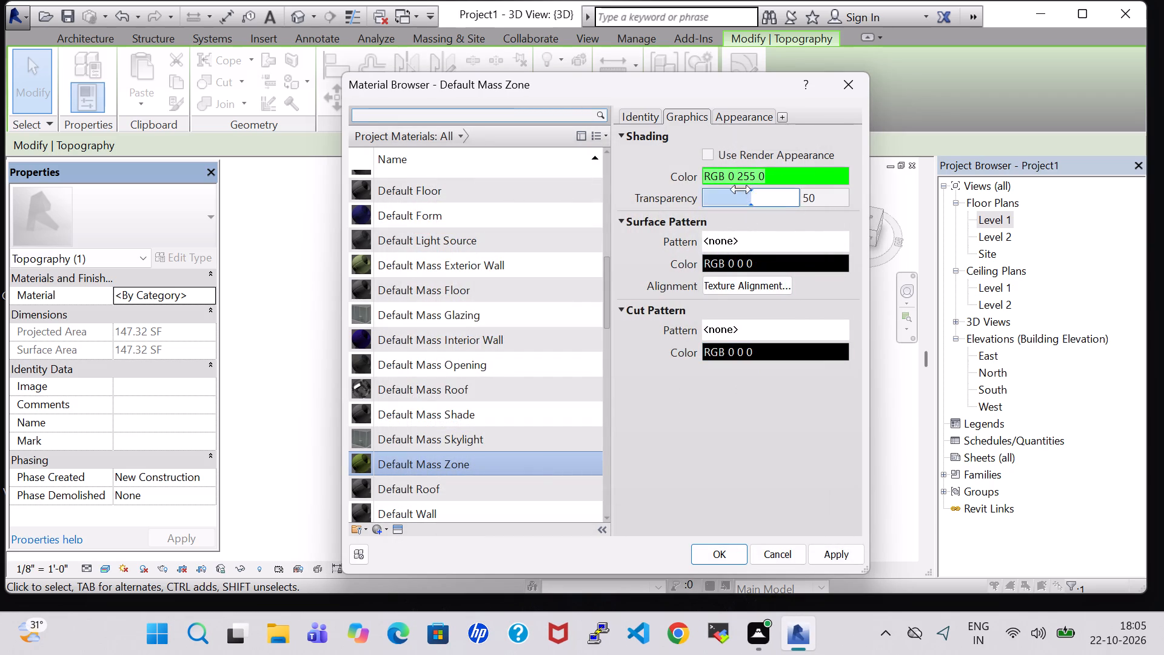
left_click(632, 113)
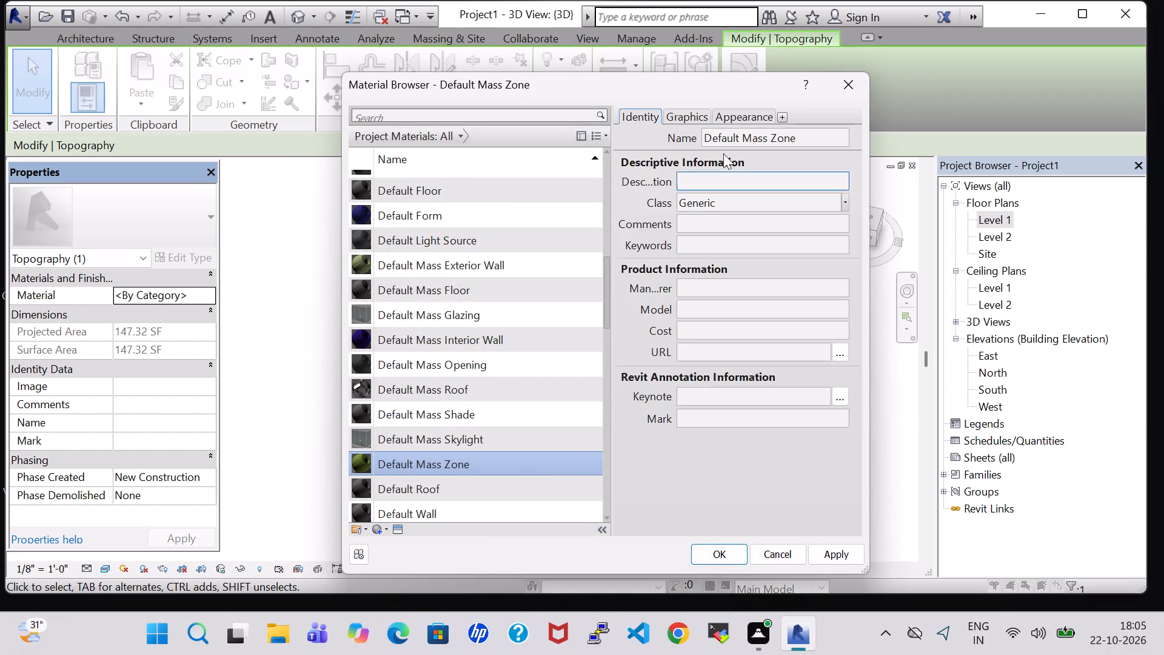
left_click(691, 112)
left_click(741, 113)
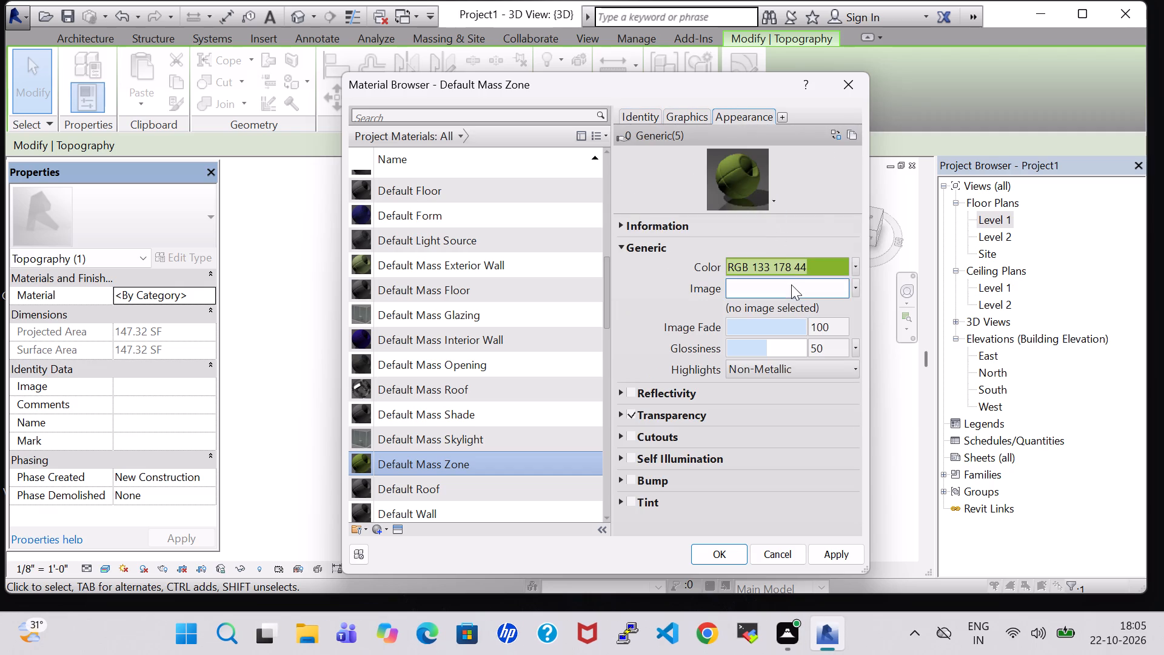
left_click(828, 556)
left_click(730, 551)
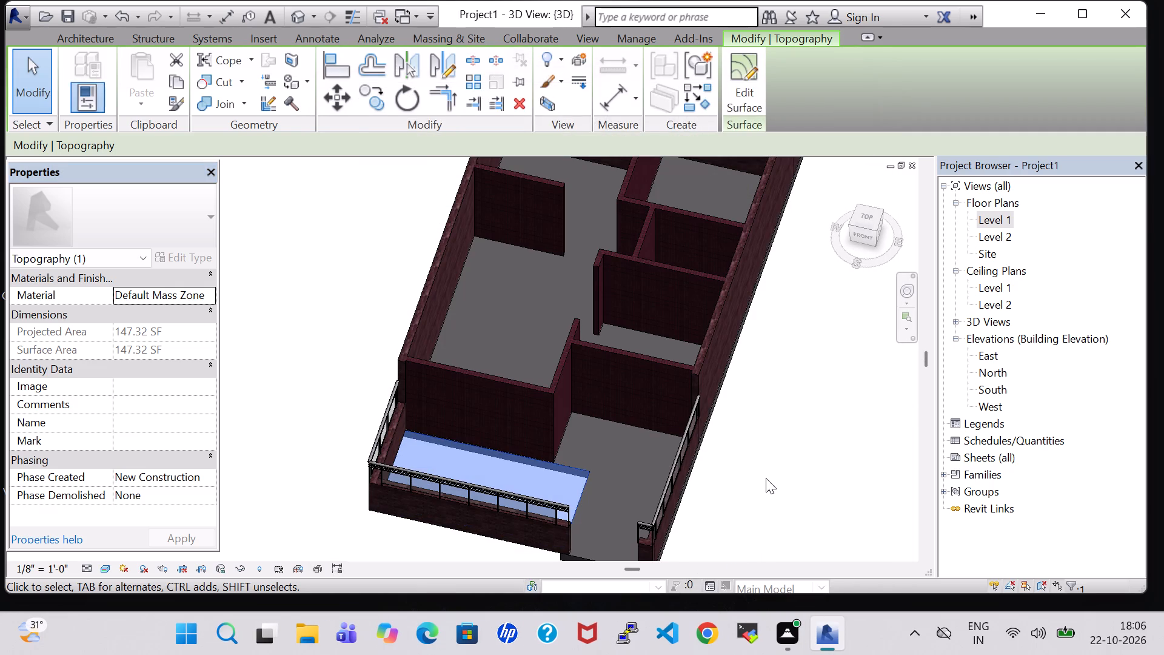
left_click(766, 478)
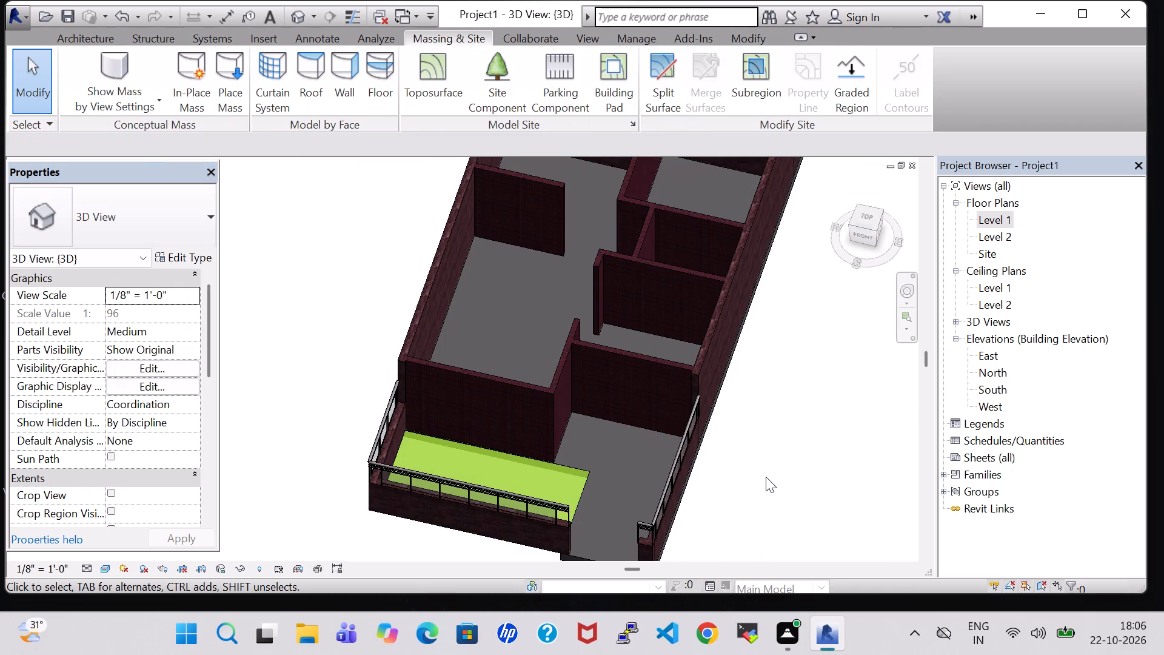
Open the Level 1 floor plan.
middle_click_drag(766, 477, 786, 412, "shift")
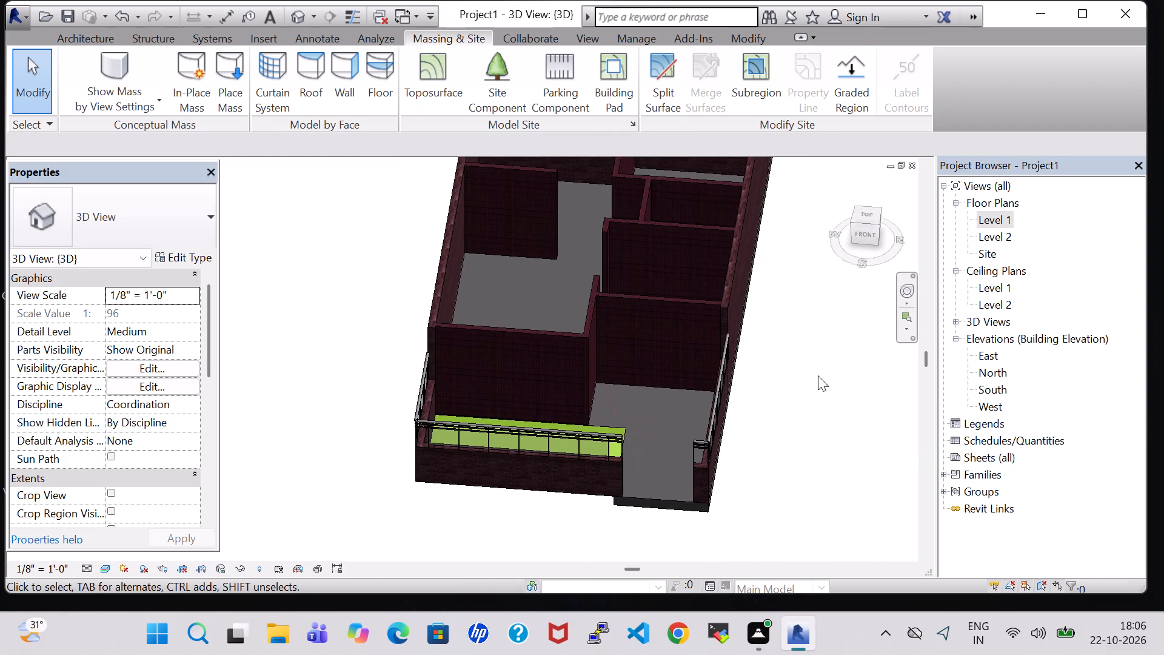
double_click(998, 224)
scroll(657, 391, "down", 2)
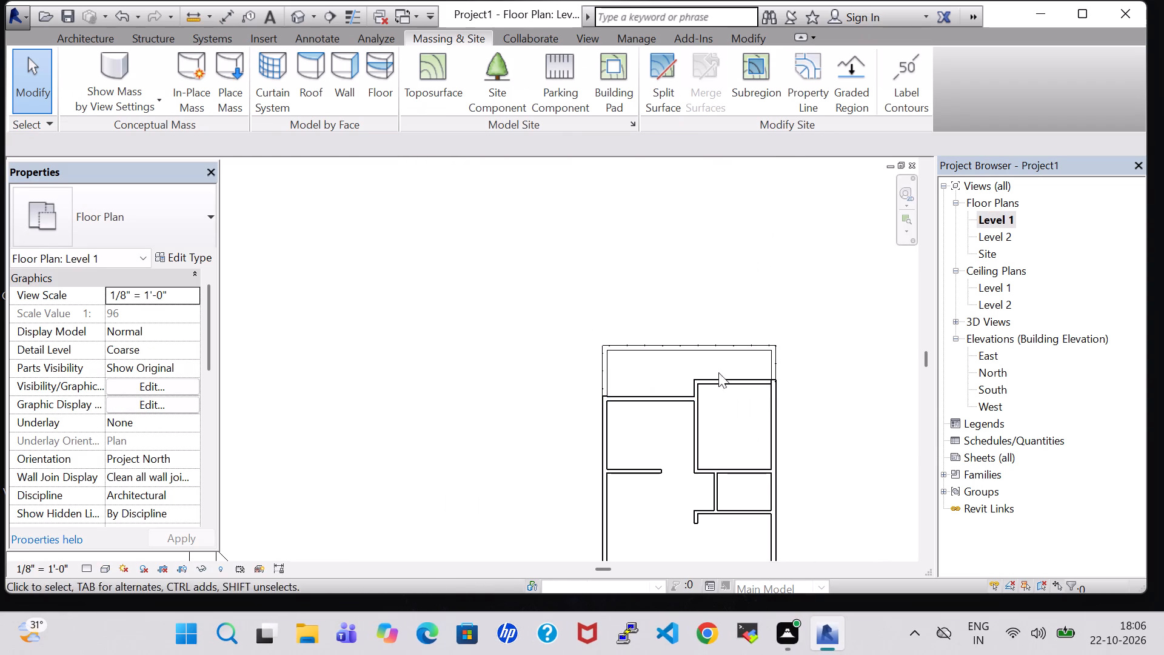
middle_click(799, 395)
middle_click_drag(799, 395, 777, 326)
scroll(529, 258, "up", 1)
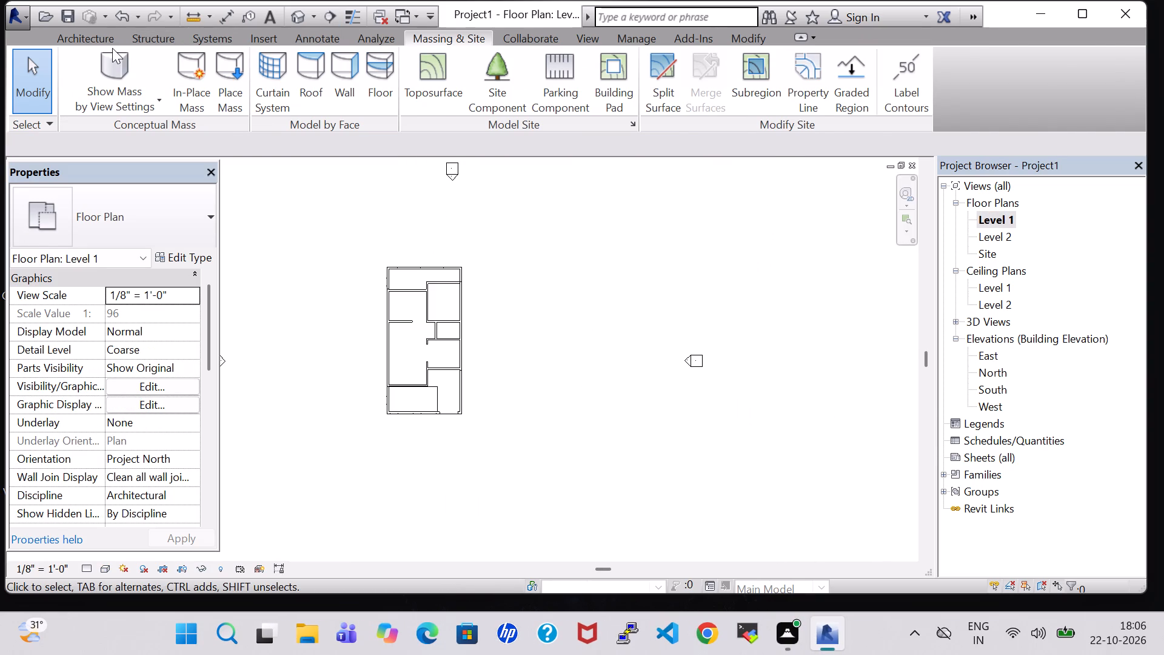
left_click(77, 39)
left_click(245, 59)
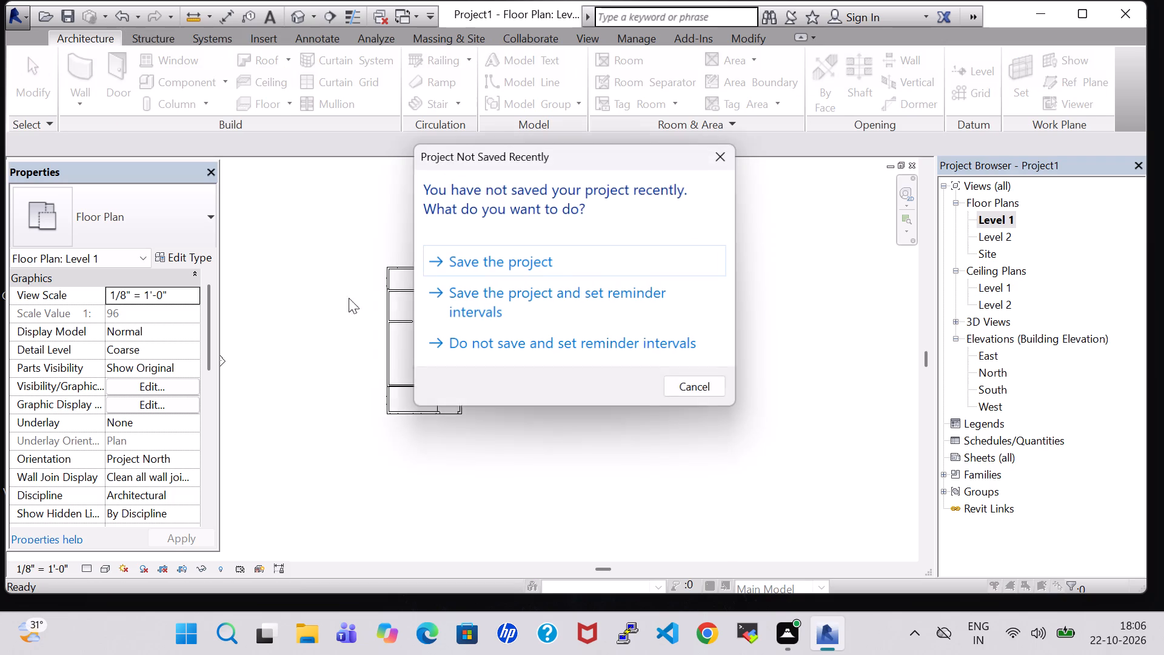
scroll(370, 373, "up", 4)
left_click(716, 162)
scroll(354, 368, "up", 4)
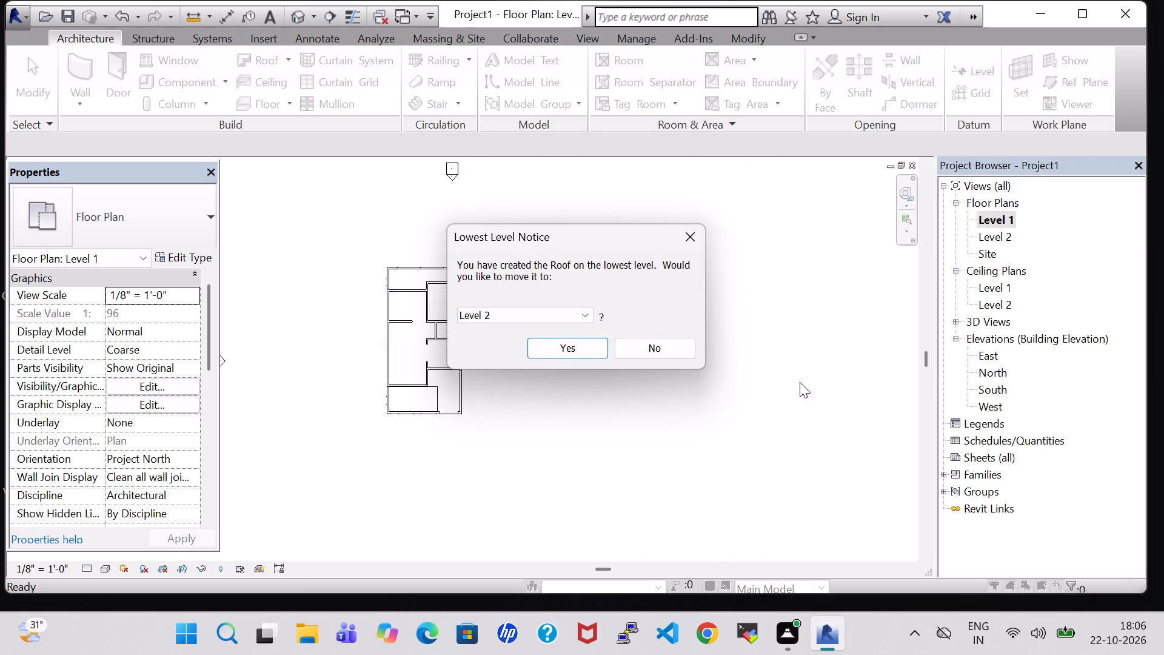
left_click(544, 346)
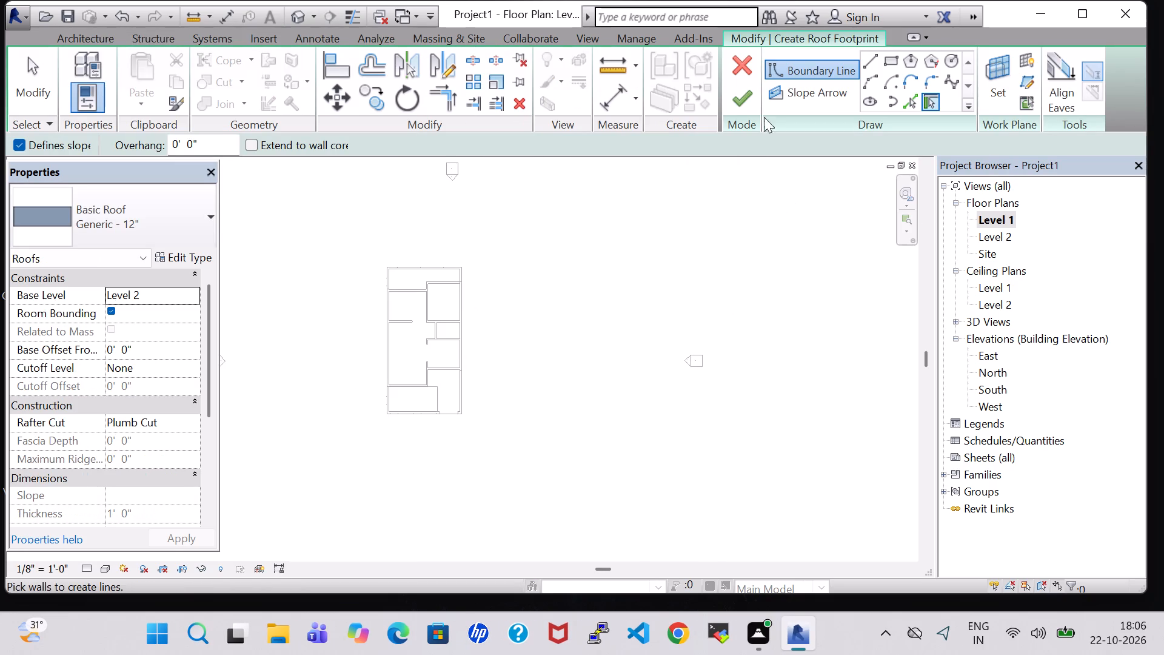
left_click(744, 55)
Create a rectangular Generic - 12" floor, about 9'-4" deep, on Level 1 over the front toposurface area, out to the outer railing edges.
left_click(254, 107)
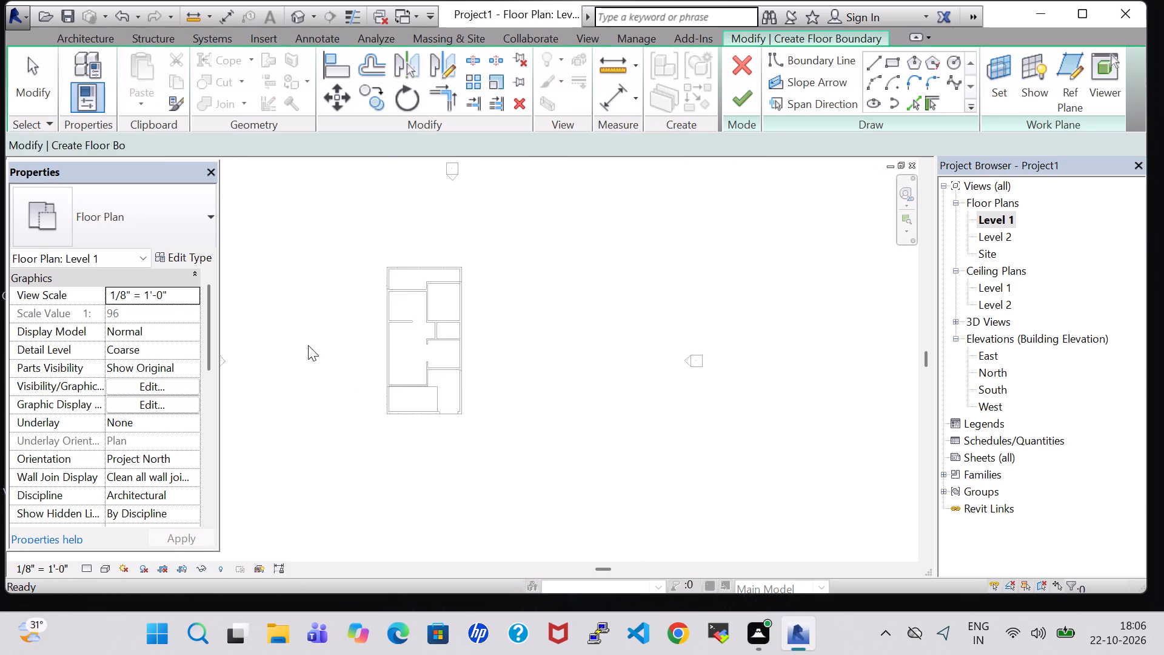
scroll(308, 349, "up", 11)
middle_click_drag(528, 338, 273, 227)
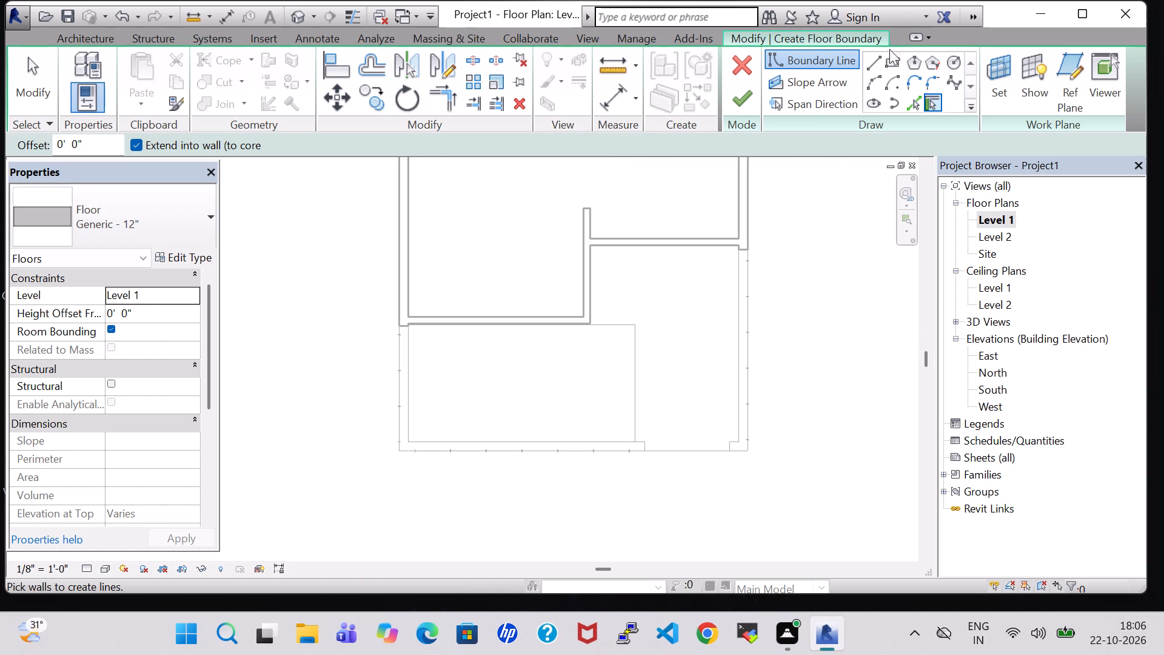
left_click(874, 62)
scroll(484, 335, "up", 4)
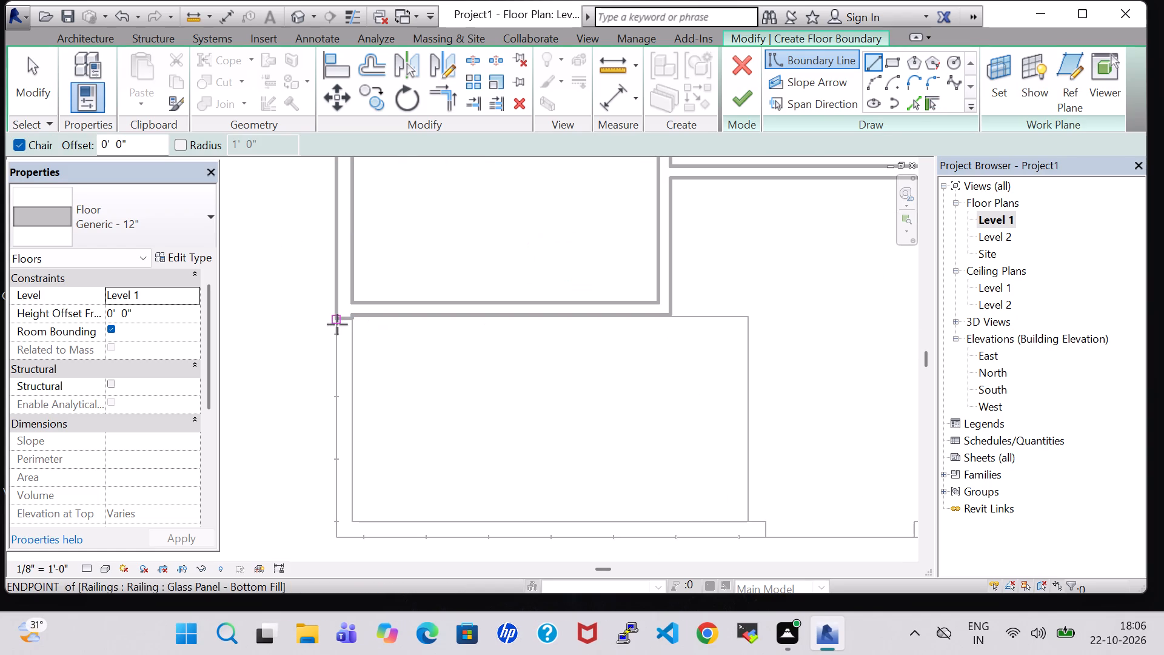
left_click(337, 324)
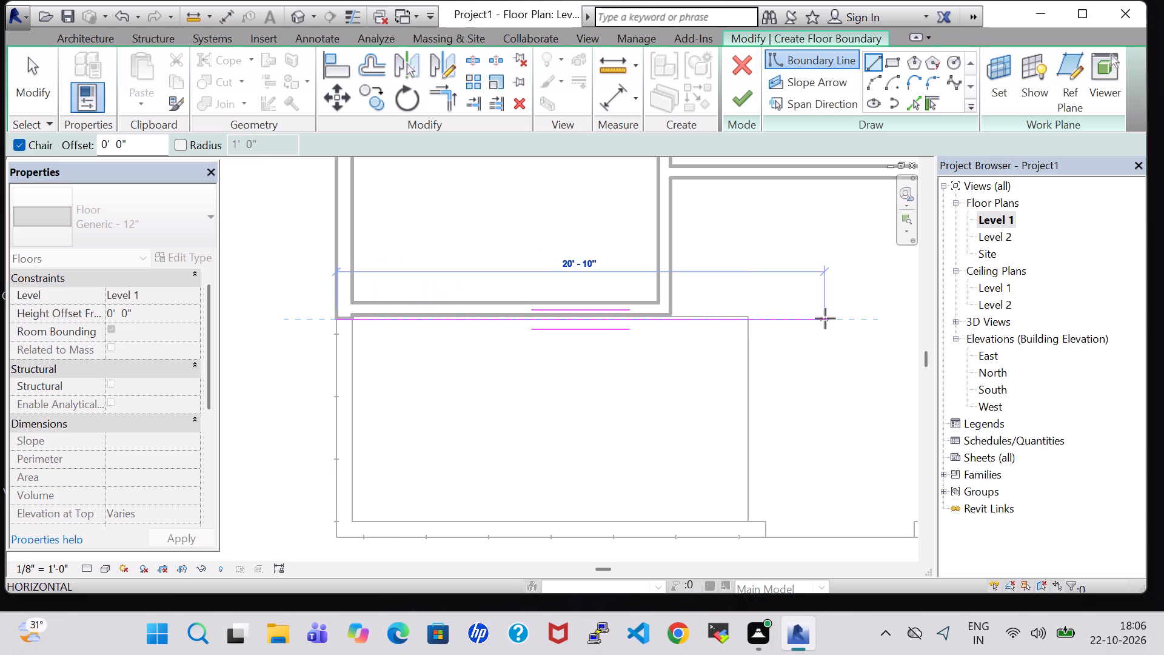
left_click(746, 318)
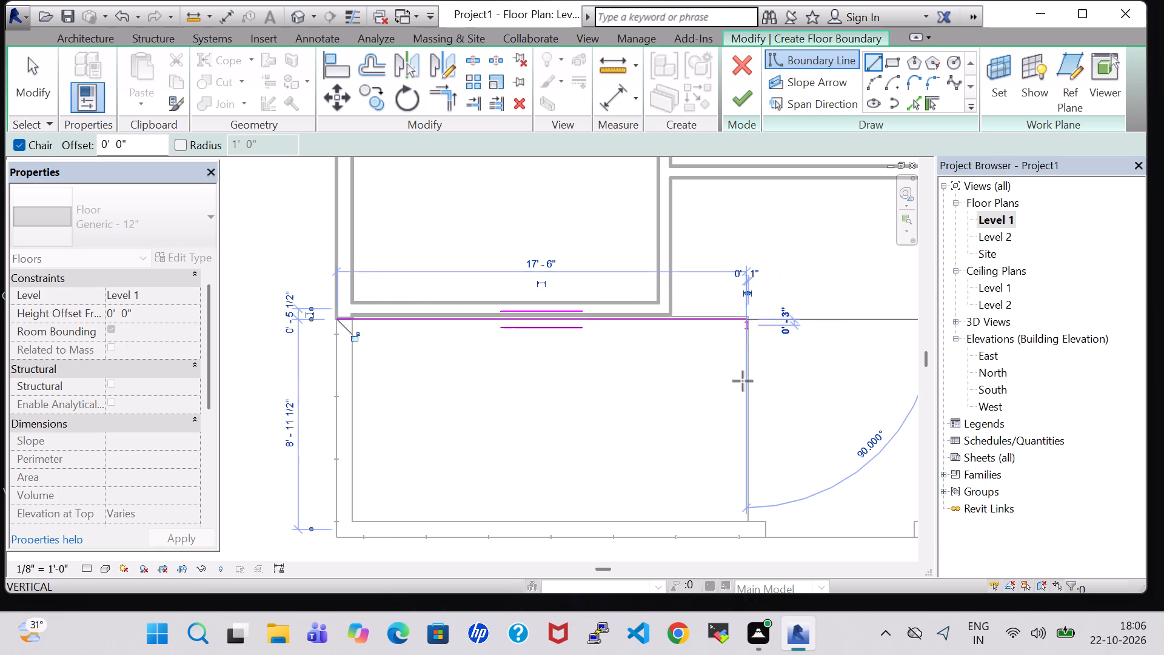
left_click(745, 538)
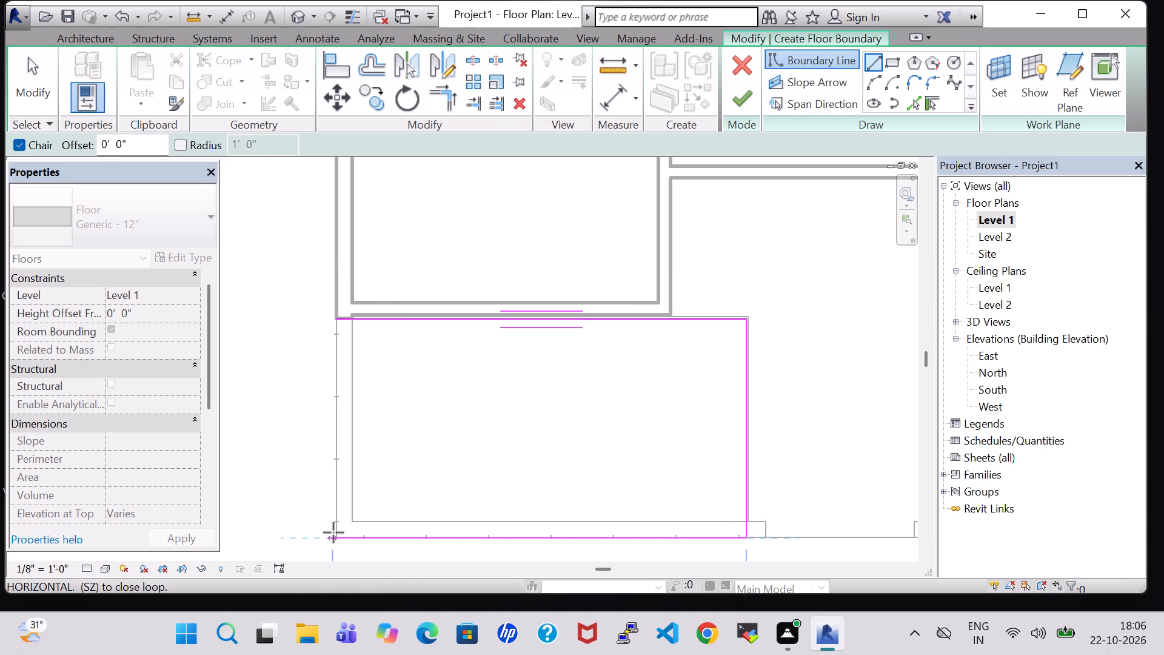
left_click(336, 532)
left_click(338, 323)
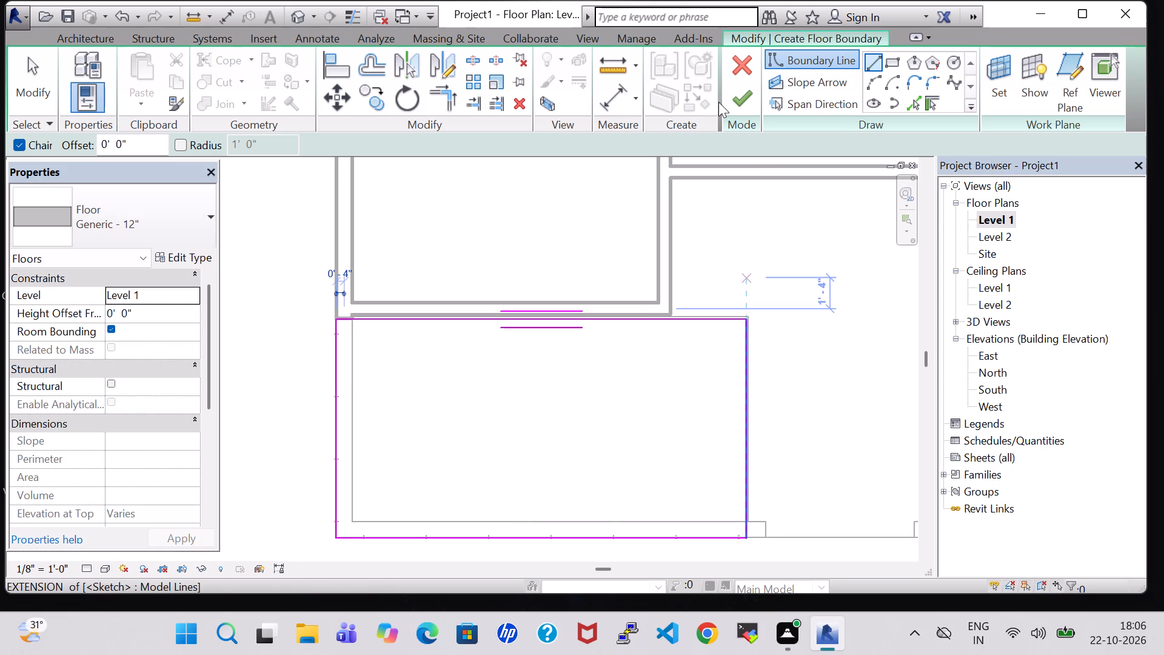
left_click(737, 97)
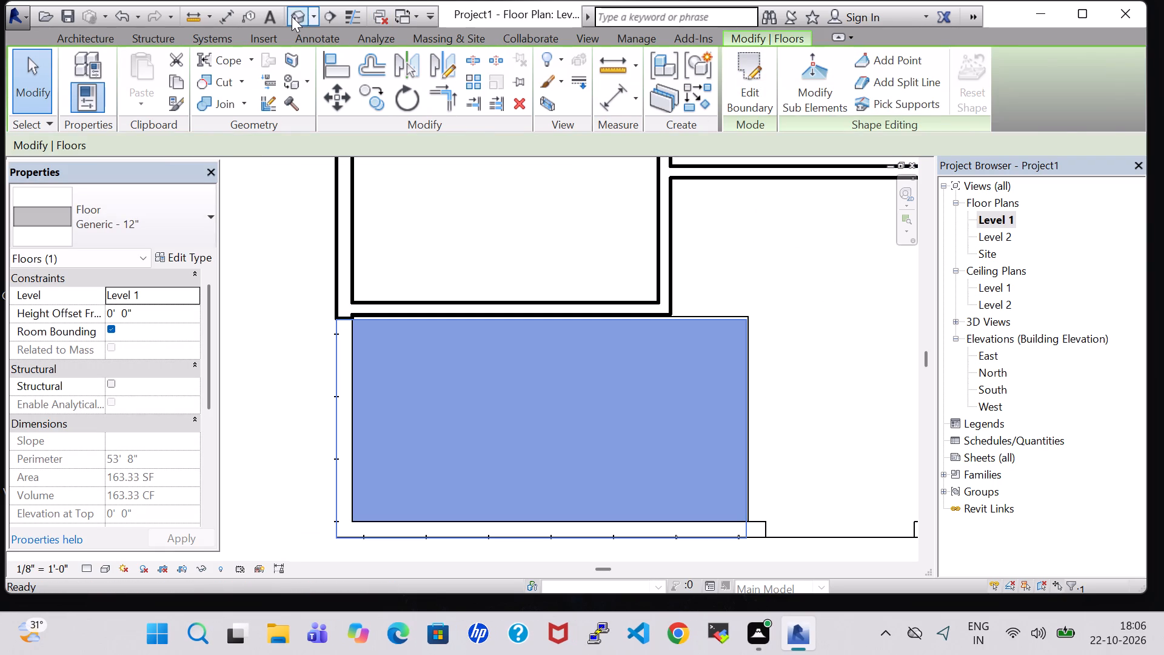
Examine in 3D how the new front floor meets the green toposurface and the main floor at the entrance.
left_click(293, 16)
middle_click_drag(815, 382, 815, 415, "shift")
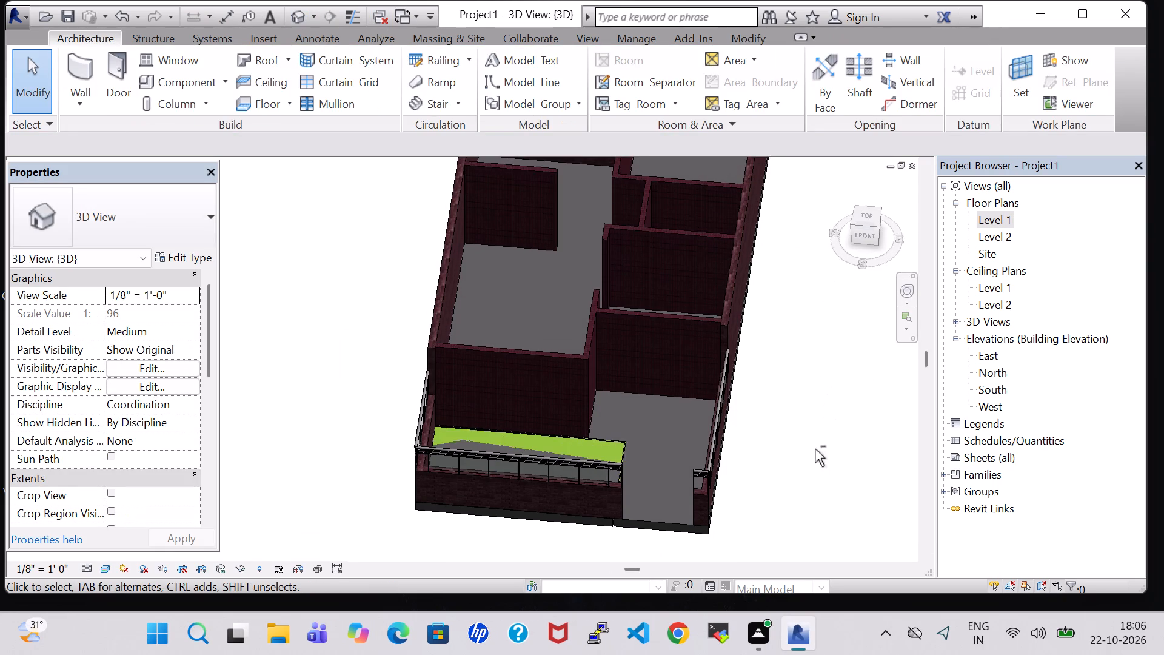
middle_click_drag(816, 492, 817, 499, "shift")
middle_click_drag(797, 414, 659, 431, "shift")
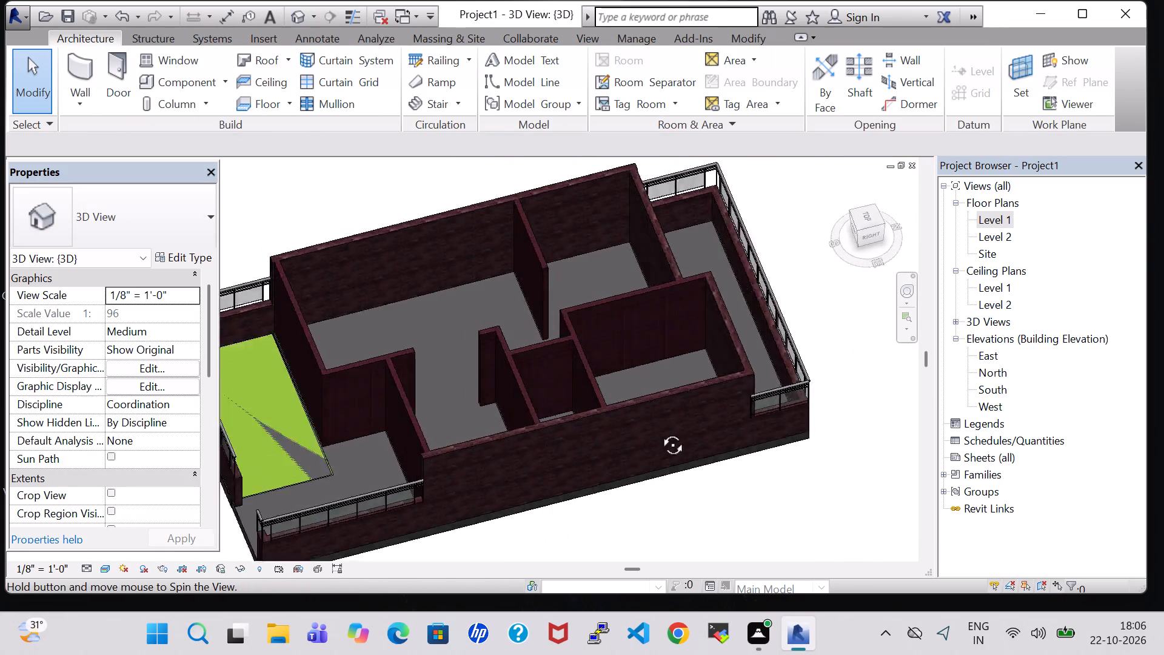
middle_click_drag(659, 431, 818, 400, "shift")
left_click(815, 428)
middle_click_drag(815, 428, 808, 398, "shift")
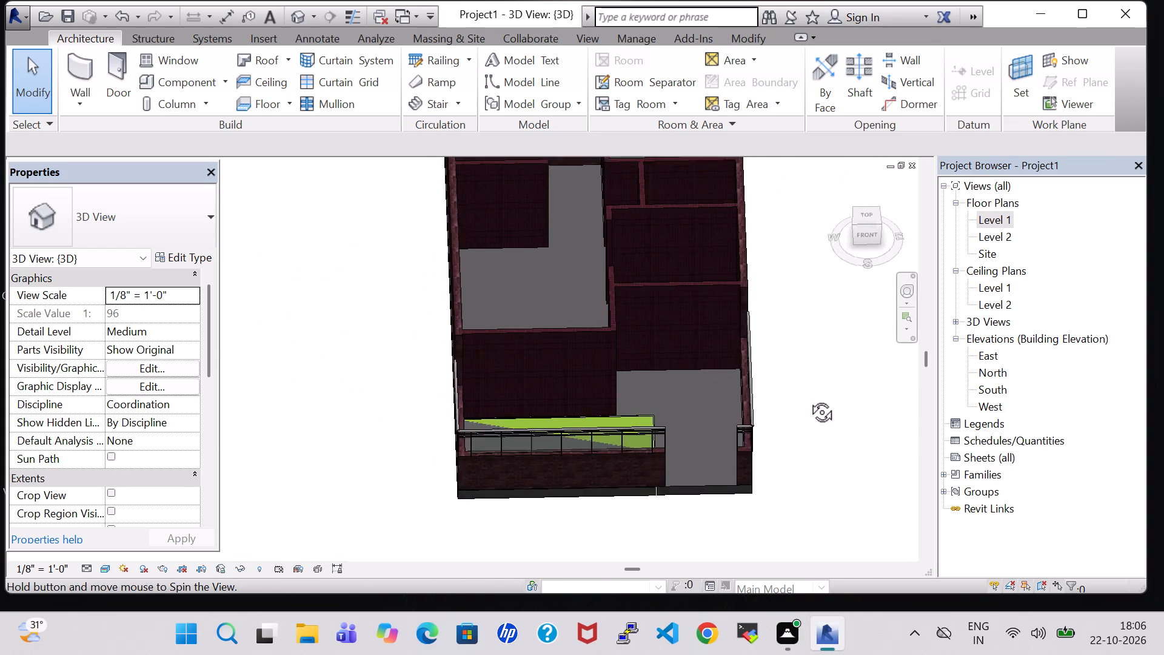
middle_click_drag(808, 398, 812, 368, "shift")
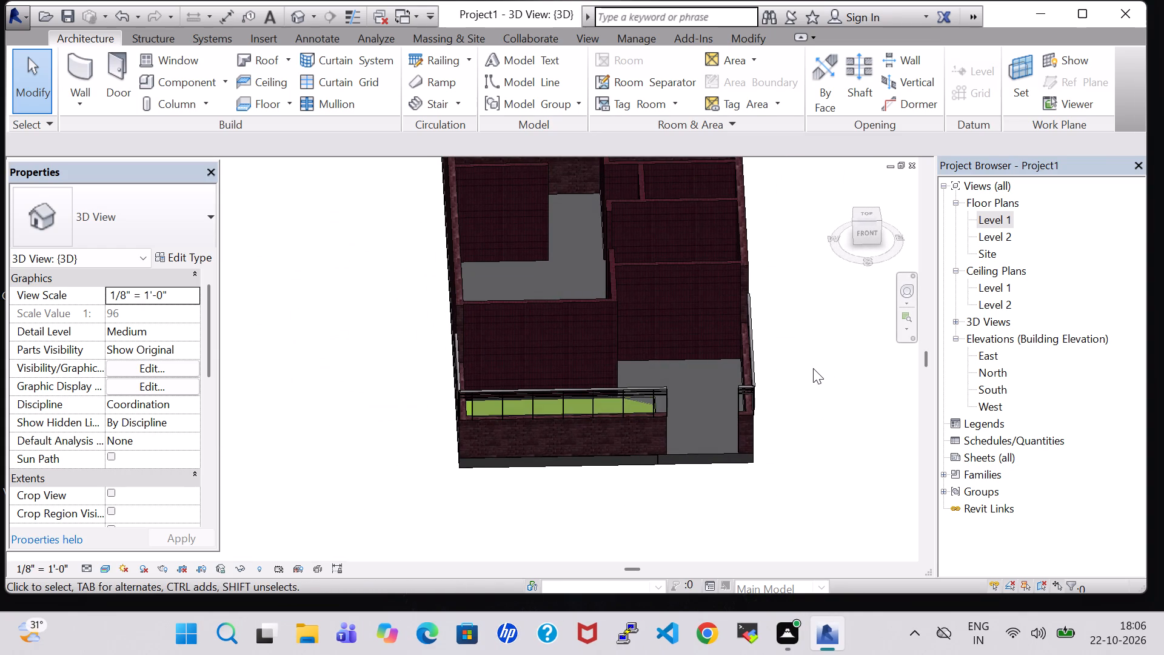
Change the main building floor's type to Wood Joist 10" - Ceramic Tile.
left_click(678, 458)
left_click(101, 192)
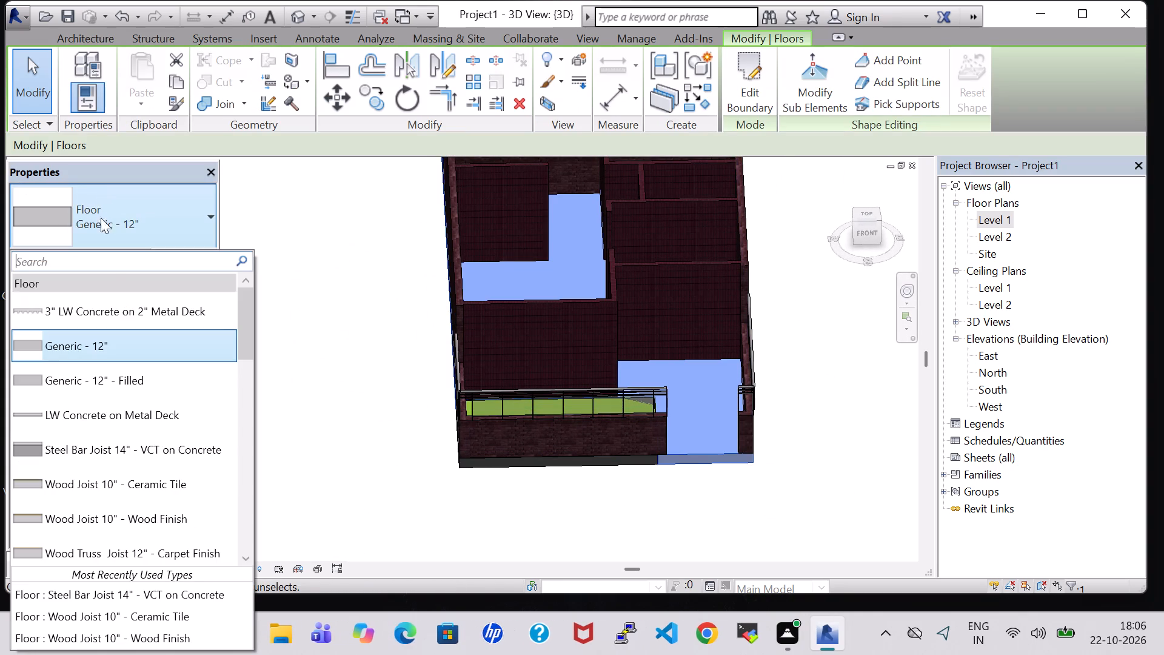
left_click(145, 495)
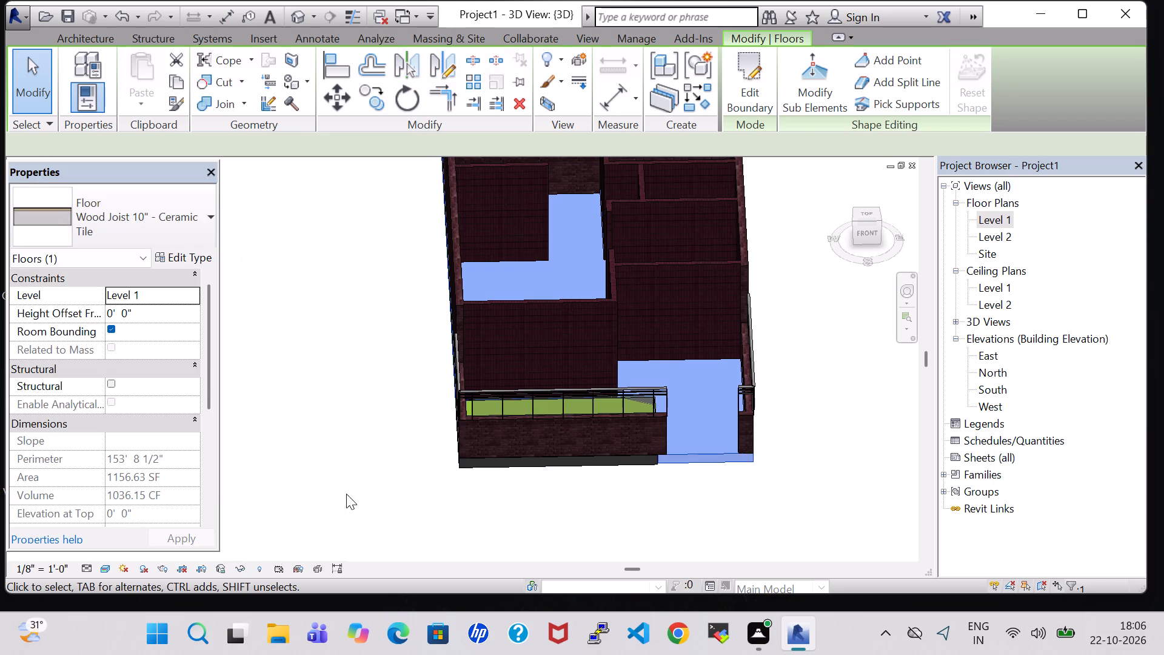
left_click(319, 487)
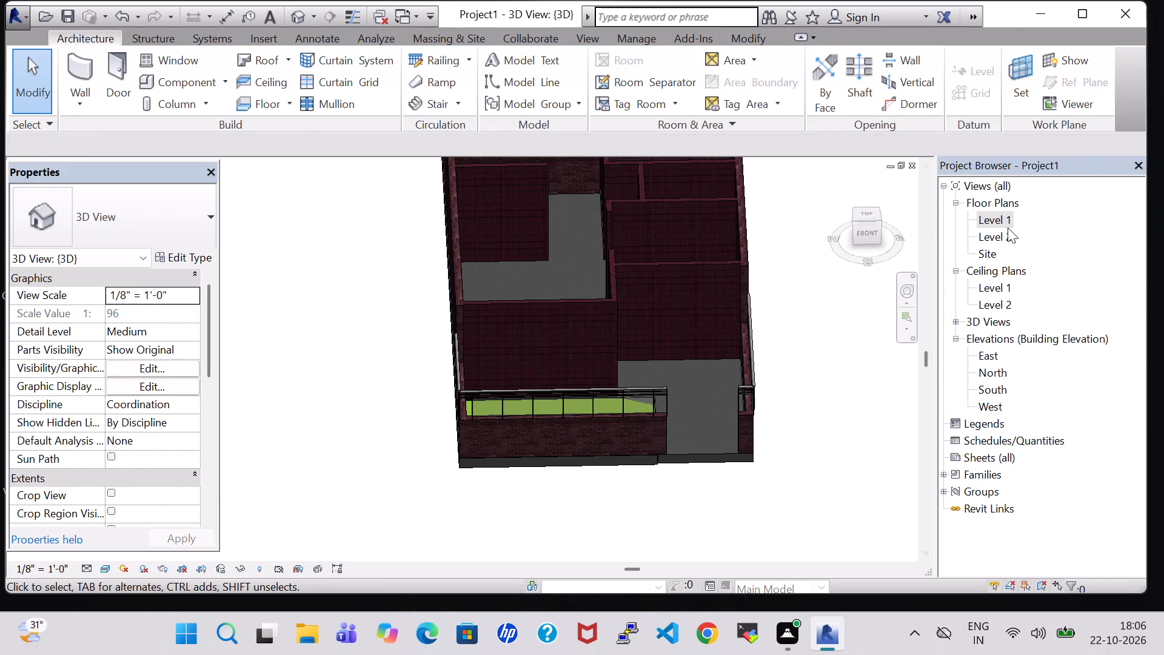
Try wood and carpet finishes on the main building floor in the Level 1 plan, settling on Steel Bar Joist 14" - VCT on Concrete.
double_click(1004, 224)
scroll(642, 403, "down", 3)
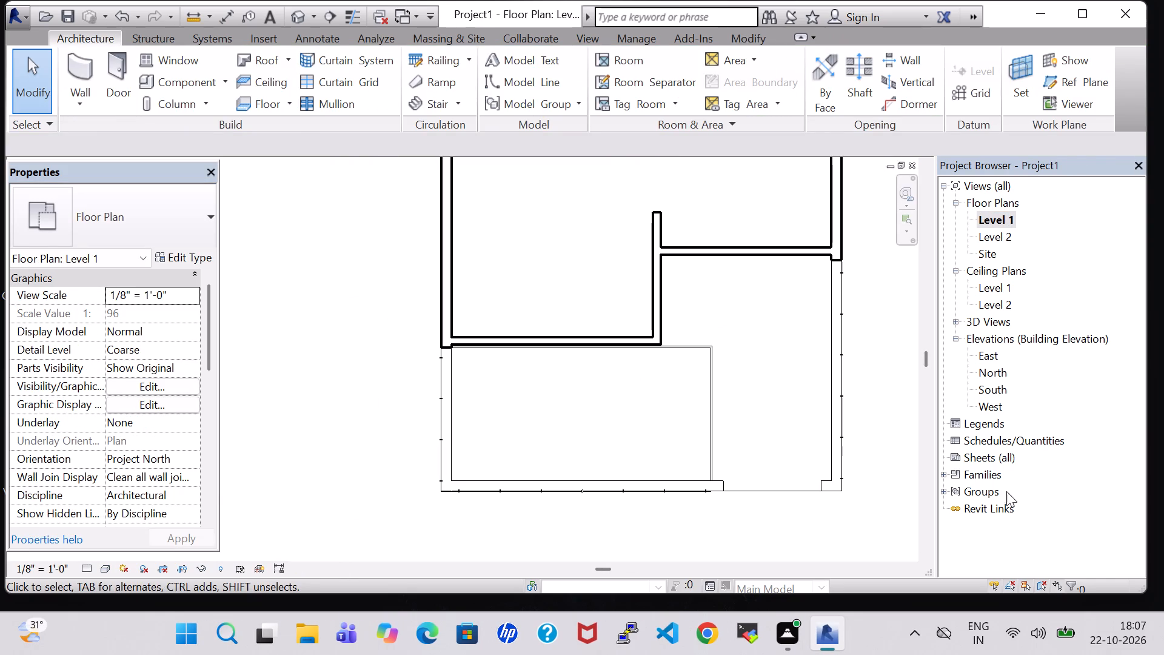
left_click(761, 491)
left_click(202, 221)
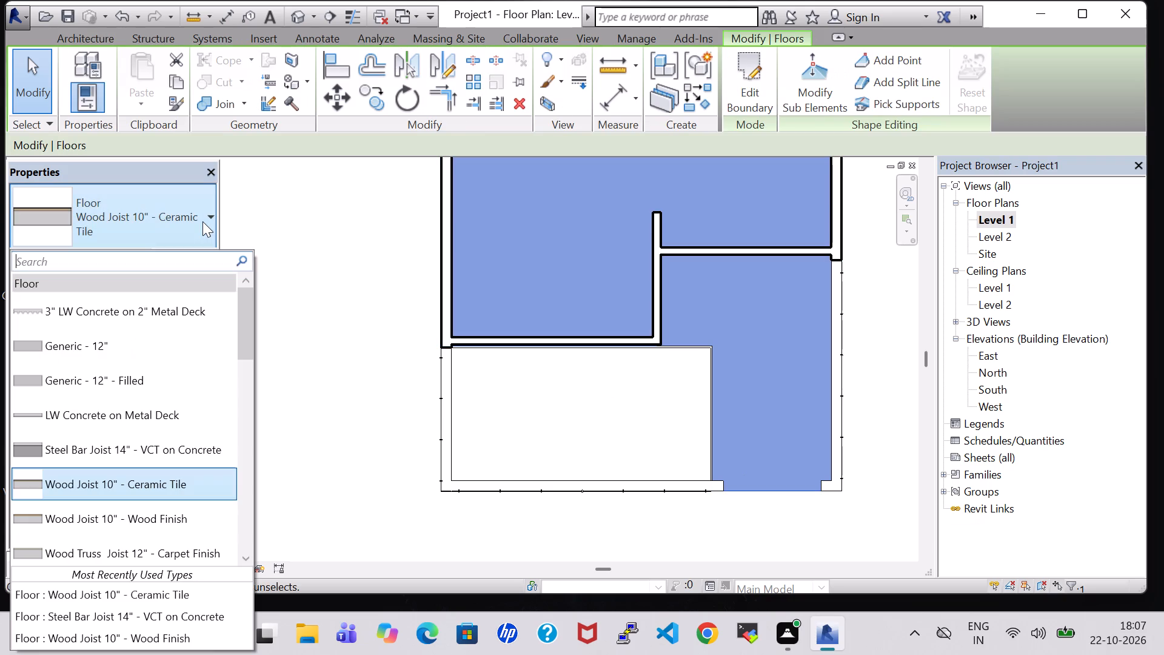
left_click(126, 512)
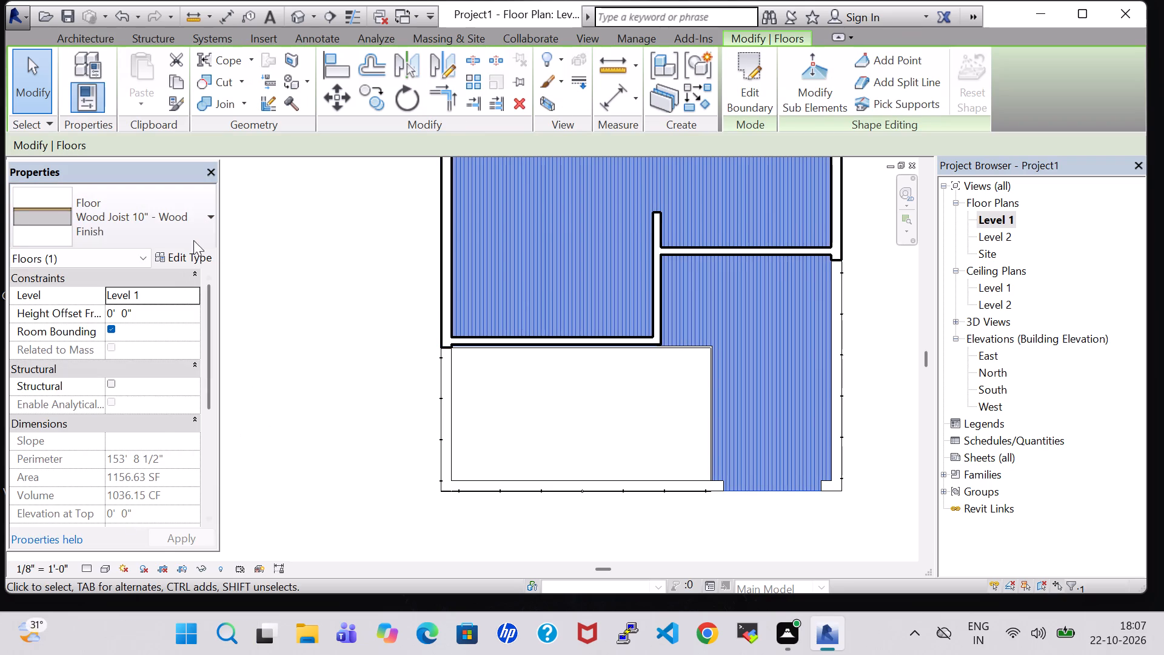
left_click(196, 217)
left_click(186, 549)
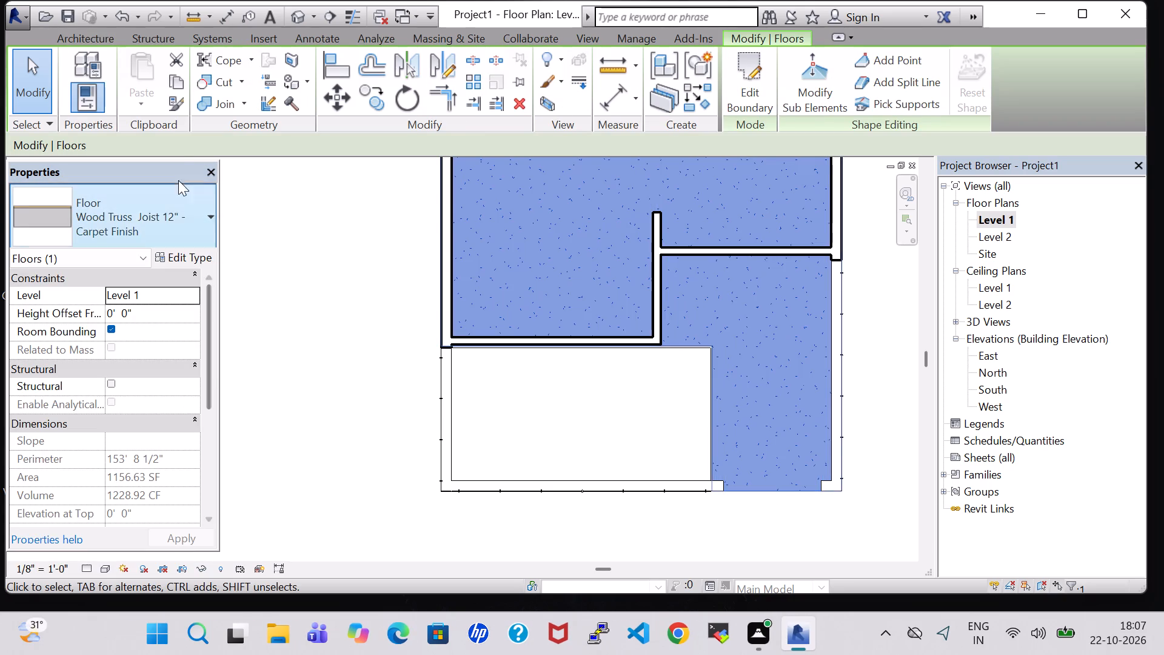
left_click(175, 198)
scroll(189, 410, "up", 2)
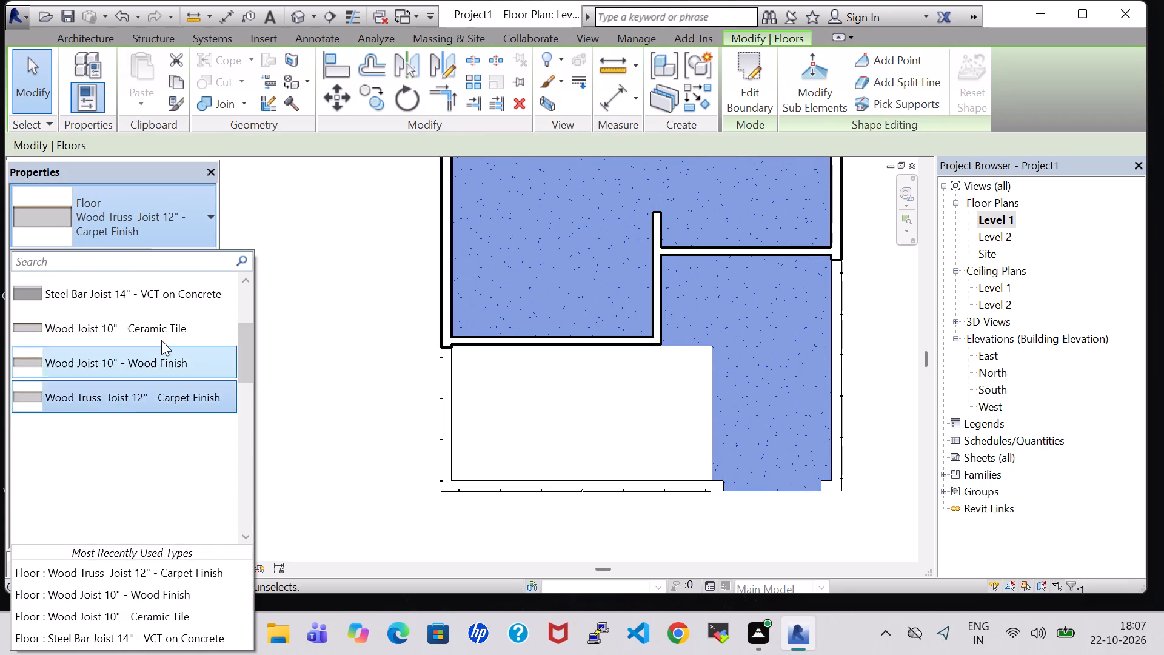
scroll(159, 326, "up", 2)
left_click(165, 372)
left_click(310, 368)
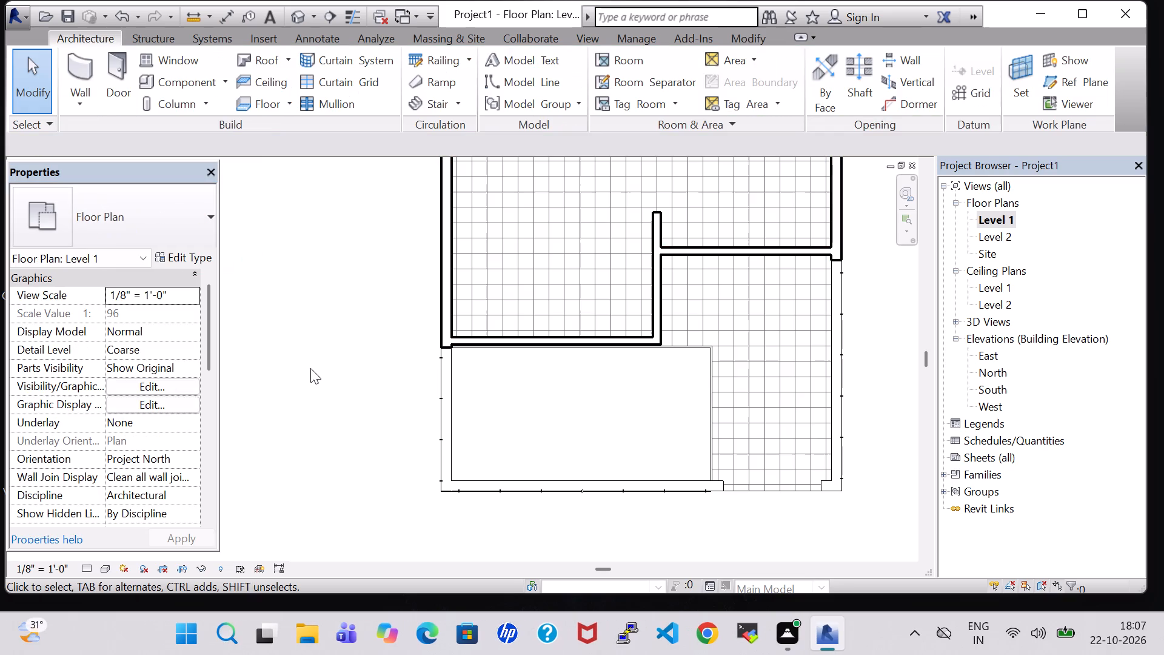
Examine in 3D the main floor's new finish and how the front Generic - 12" floor overlaps the green toposurface.
left_click(307, 8)
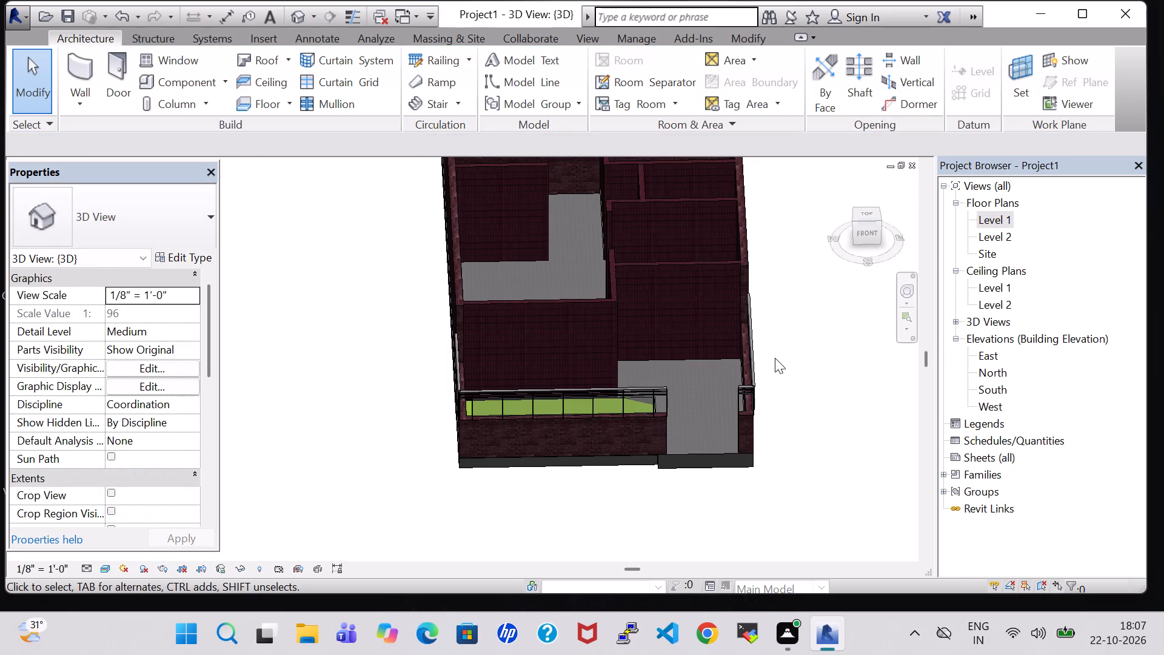
middle_click_drag(795, 400, 795, 465, "shift")
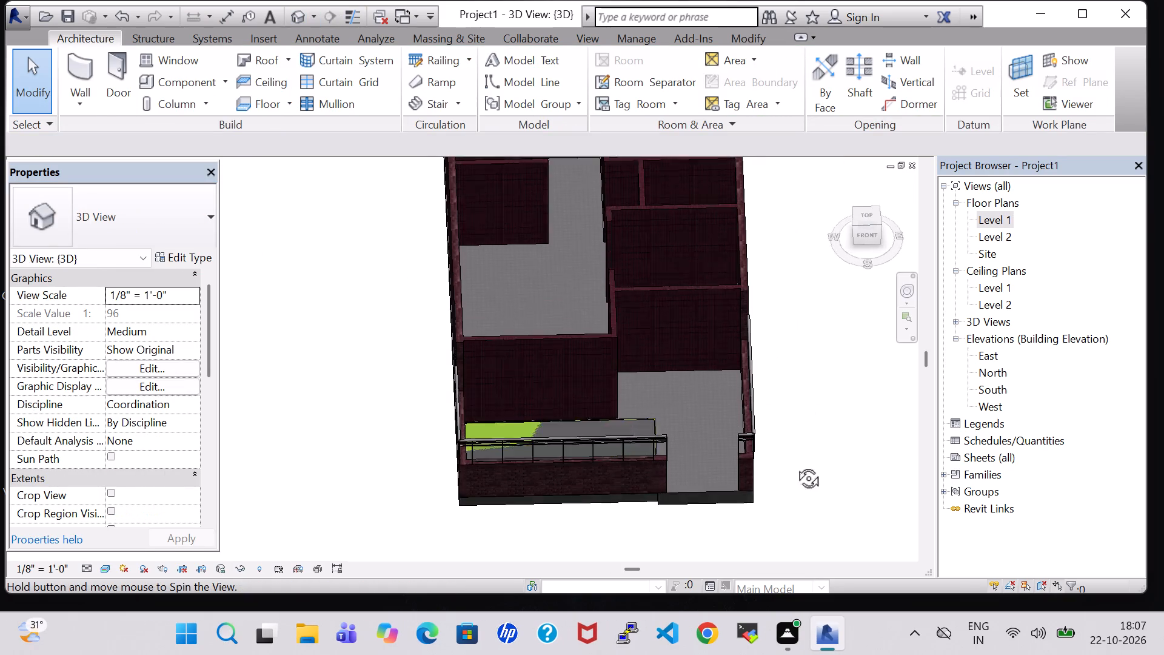
middle_click_drag(795, 465, 792, 517, "shift")
middle_click_drag(783, 517, 801, 418, "shift")
middle_click_drag(801, 406, 801, 383, "shift")
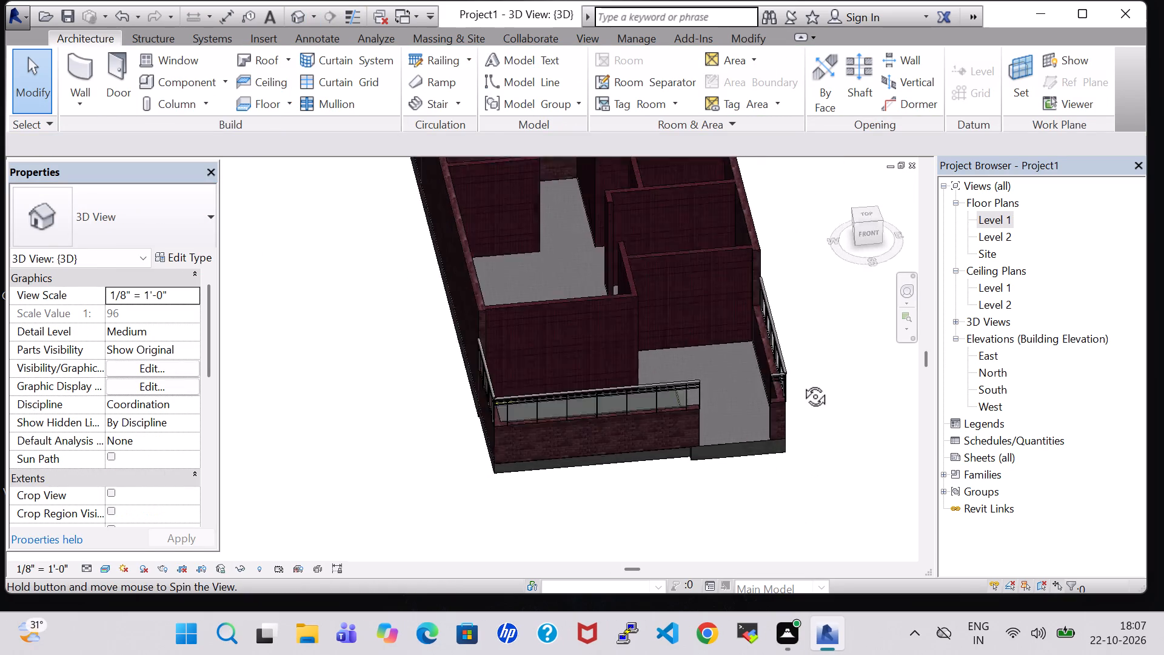
middle_click_drag(801, 383, 801, 318, "shift")
middle_click_drag(801, 439, 920, 472, "shift")
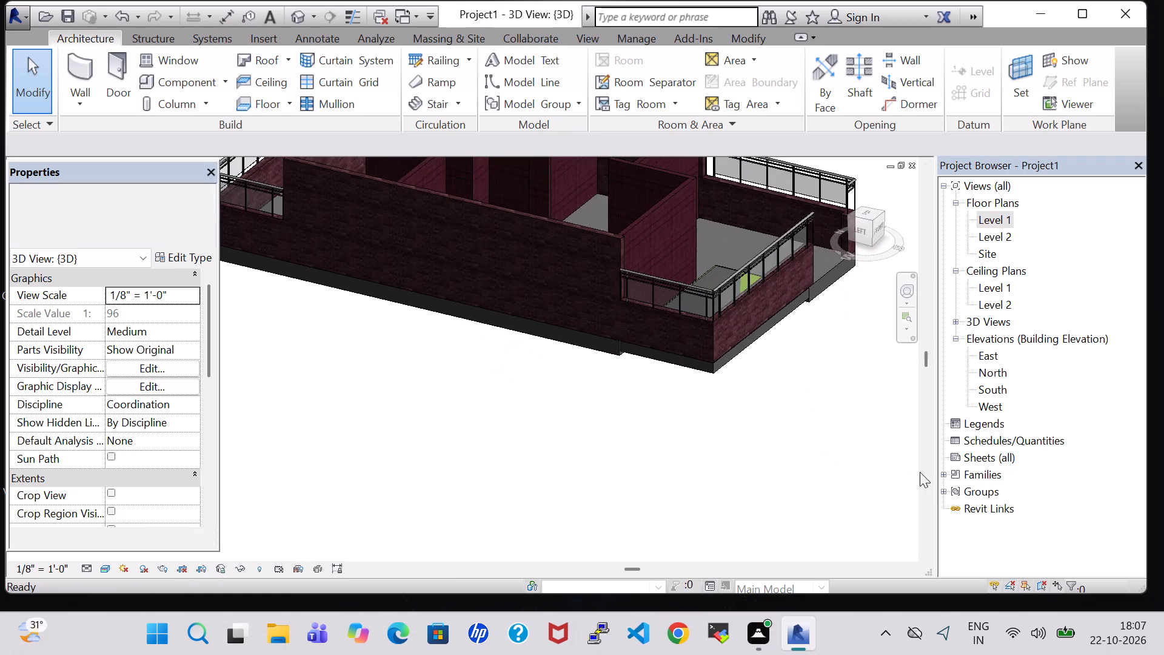
middle_click_drag(818, 424, 828, 465)
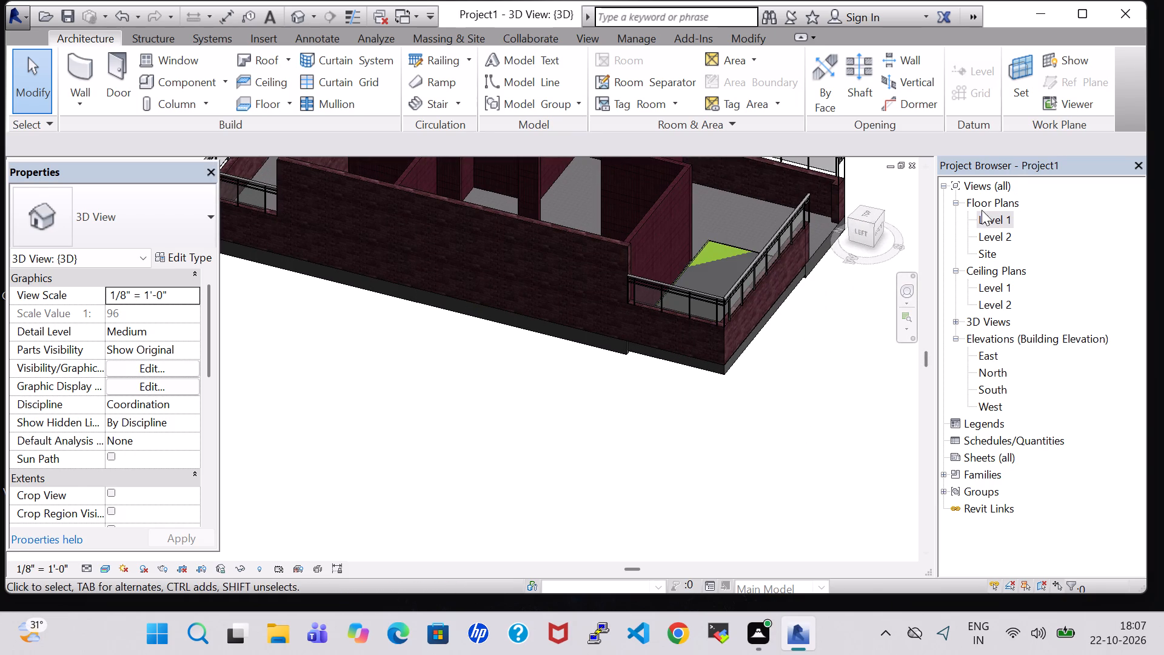
Delete the front Generic - 12" floor beneath the toposurface area in the 3D view.
double_click(992, 218)
scroll(594, 320, "down", 2)
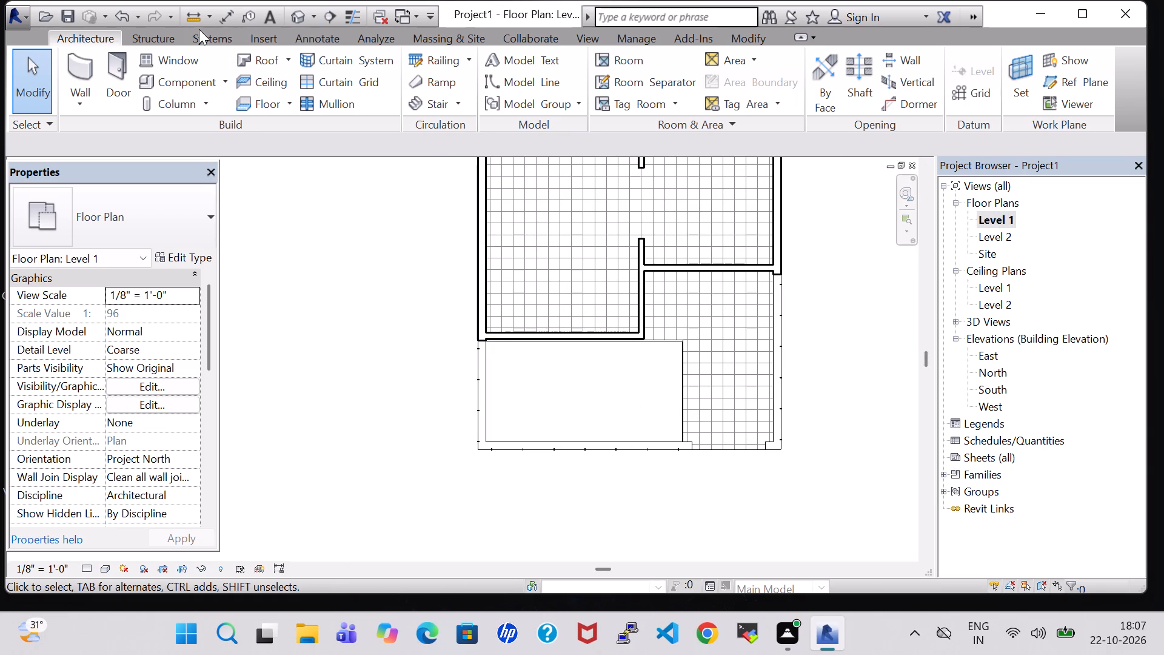
left_click(302, 16)
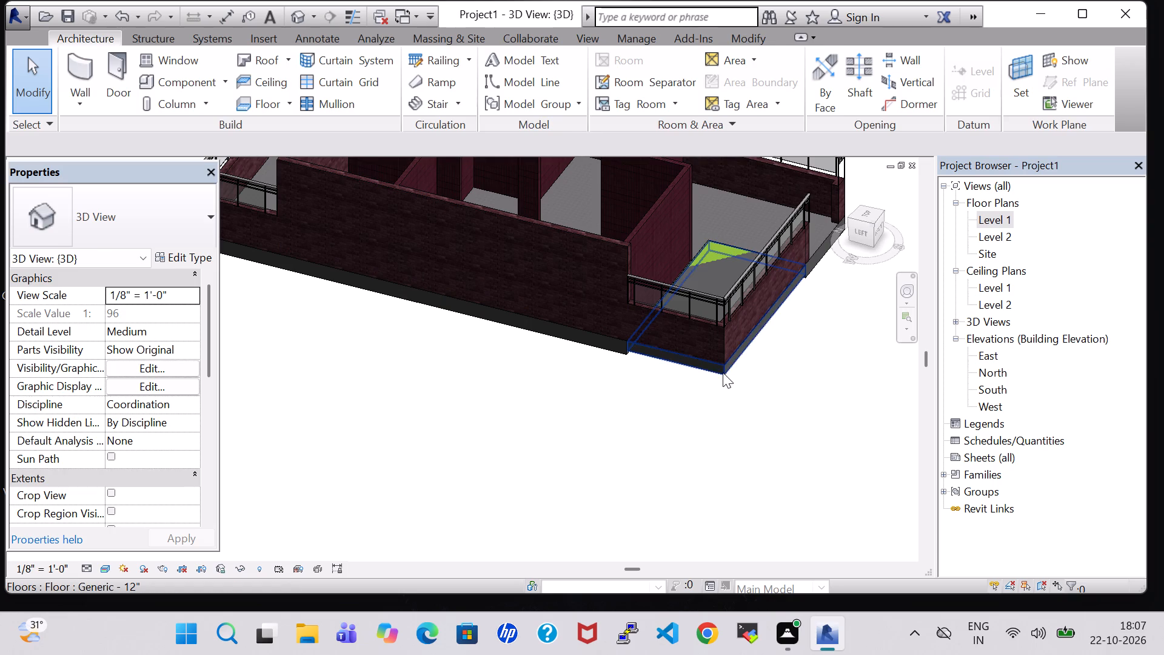
left_click(723, 372)
key("Delete")
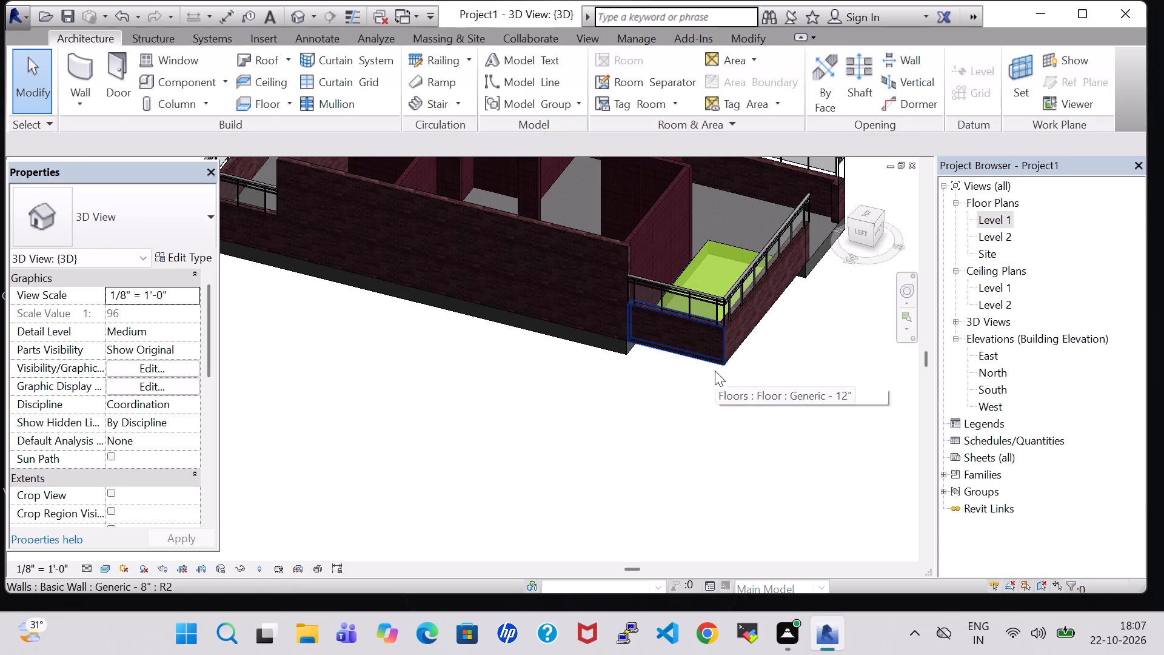
Open the Level 1 floor plan.
middle_click_drag(698, 452, 589, 477, "shift")
middle_click_drag(611, 486, 626, 381)
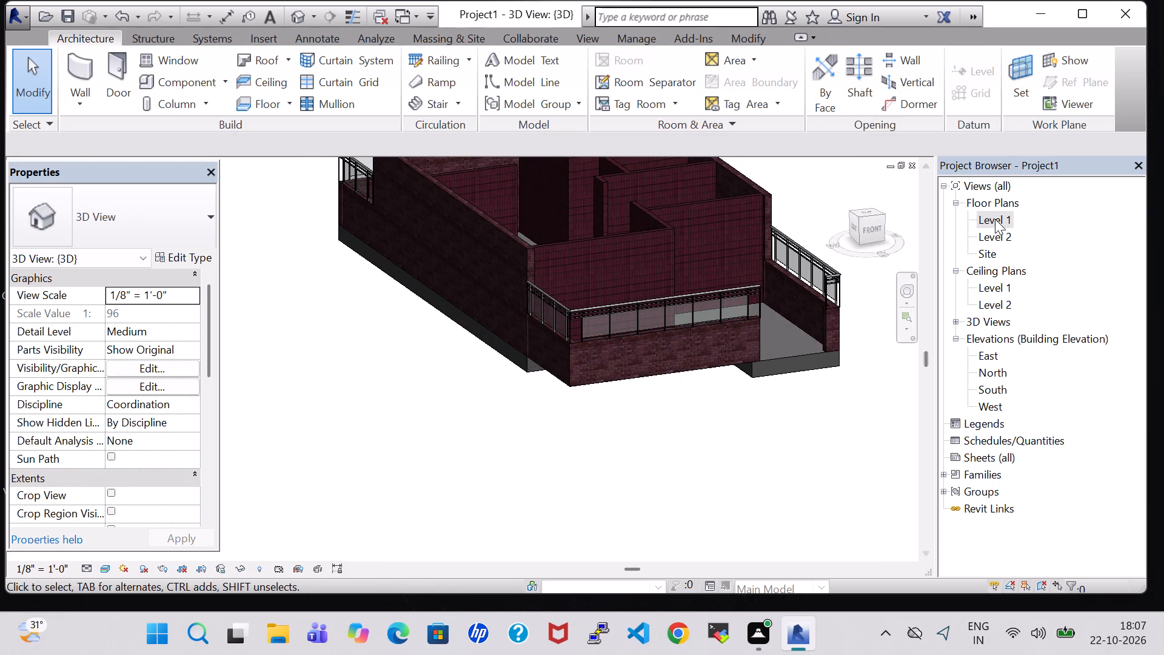
double_click(995, 219)
scroll(604, 292, "down", 1)
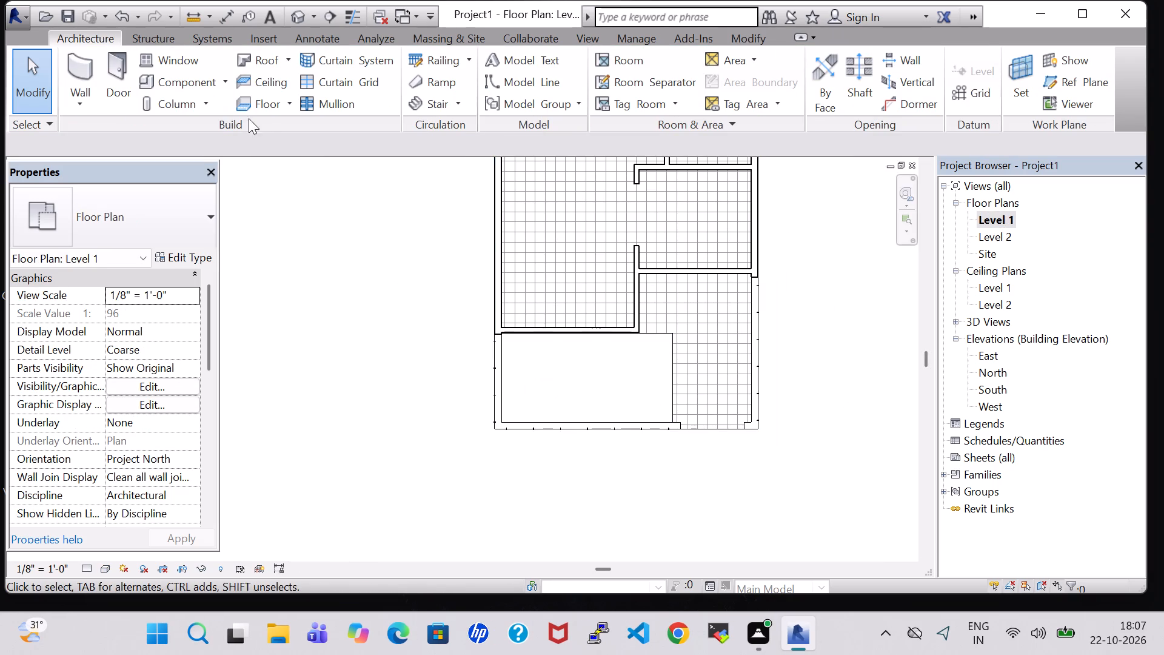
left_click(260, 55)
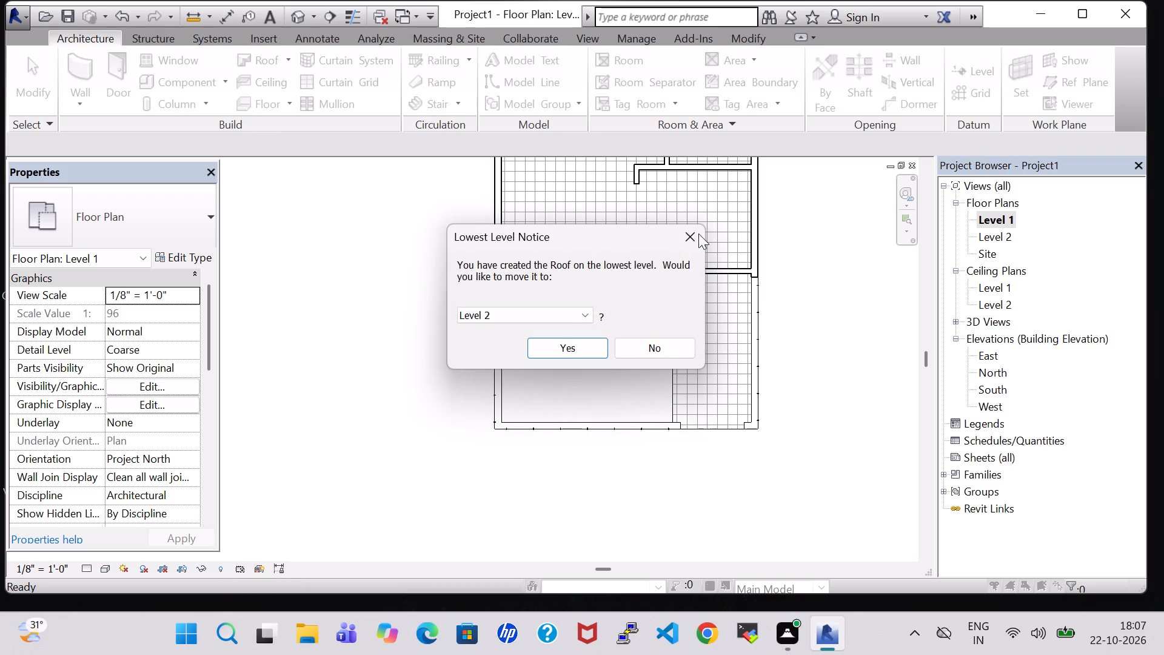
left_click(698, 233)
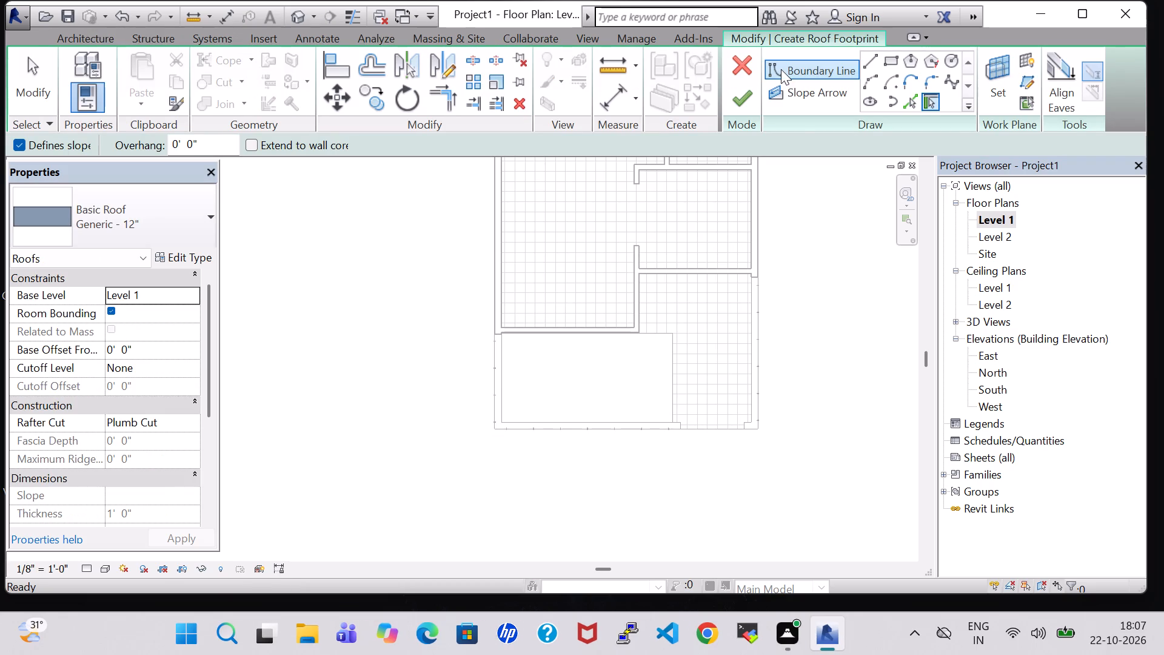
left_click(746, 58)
Start a Generic - 12" floor on Level 1 and sketch its boundary along the west and front railing walls' outer edges, with 8" end segments.
left_click(272, 104)
scroll(516, 373, "up", 5)
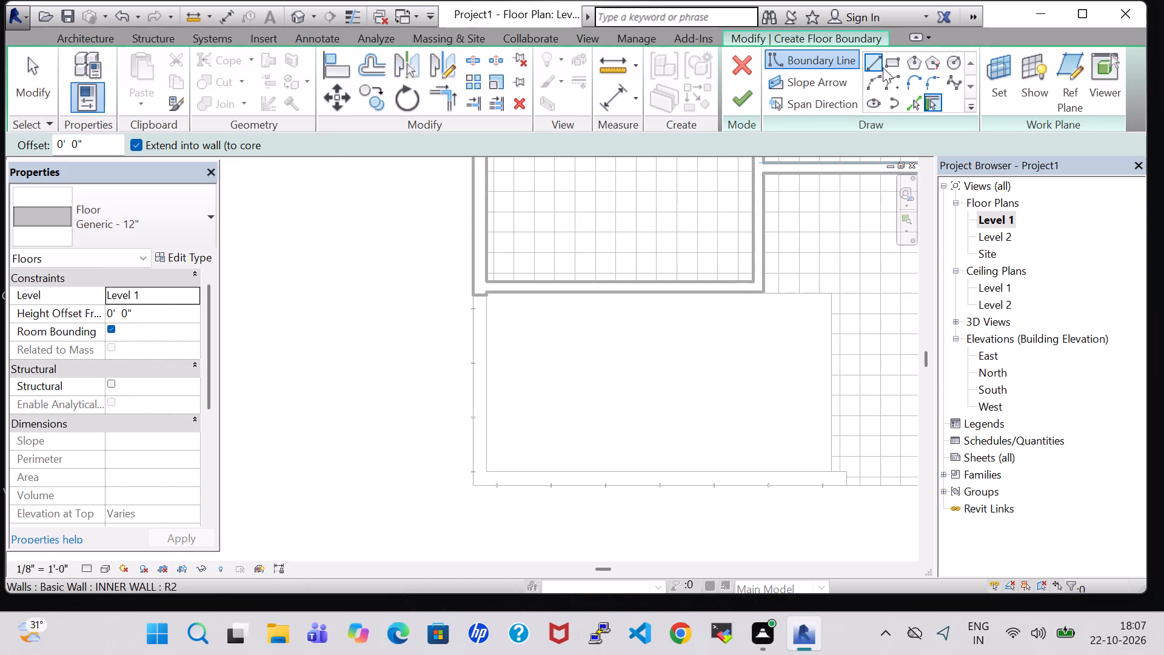
left_click(883, 67)
scroll(336, 309, "up", 3)
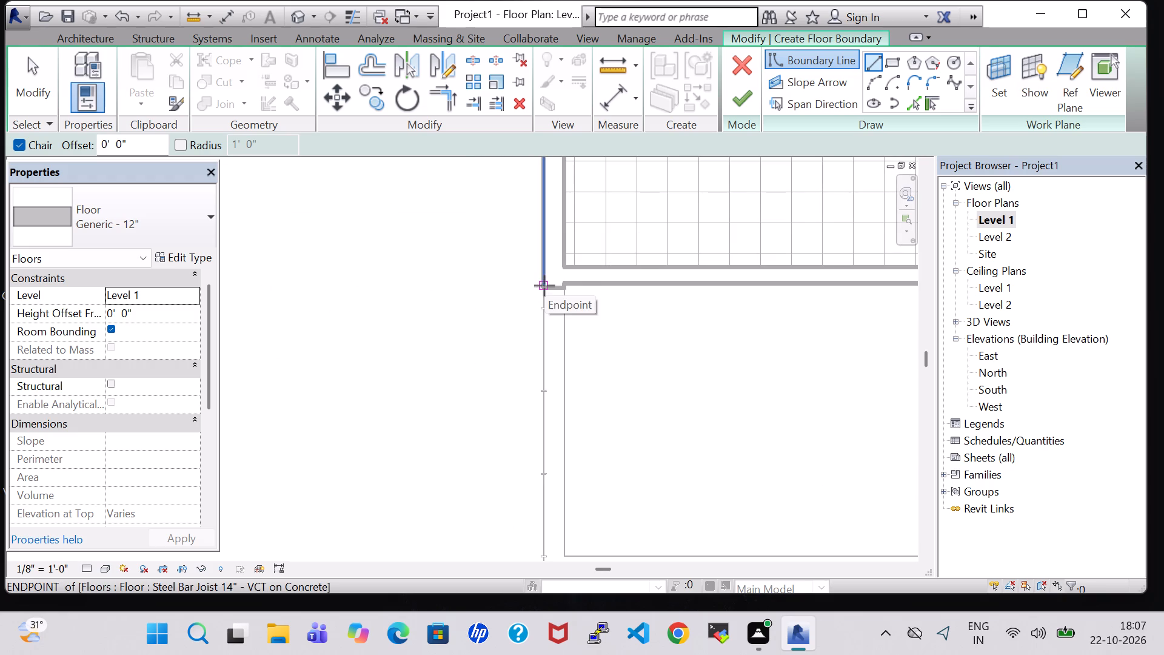
left_click(567, 281)
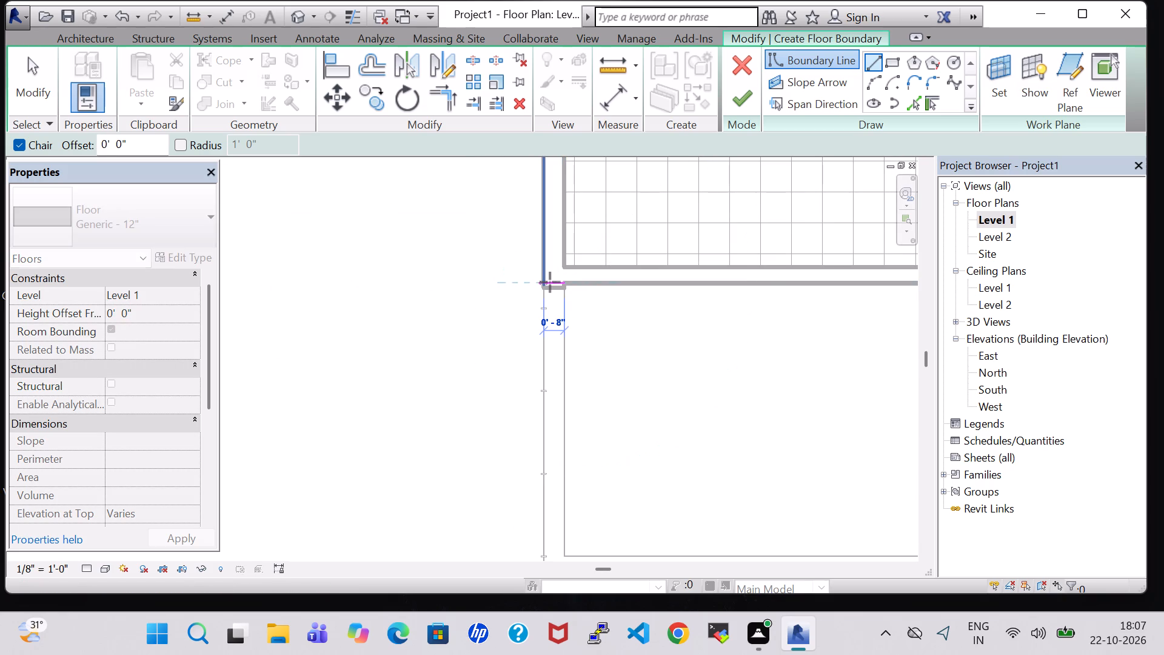
left_click(545, 282)
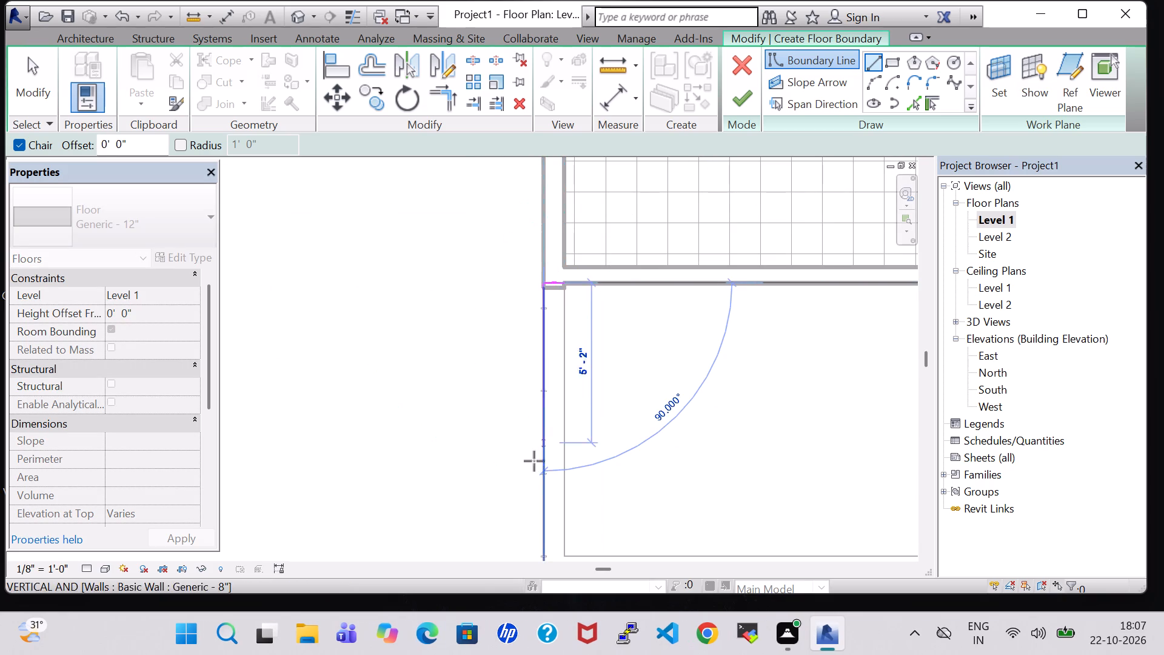
middle_click_drag(522, 516, 522, 380)
scroll(538, 463, "up", 5)
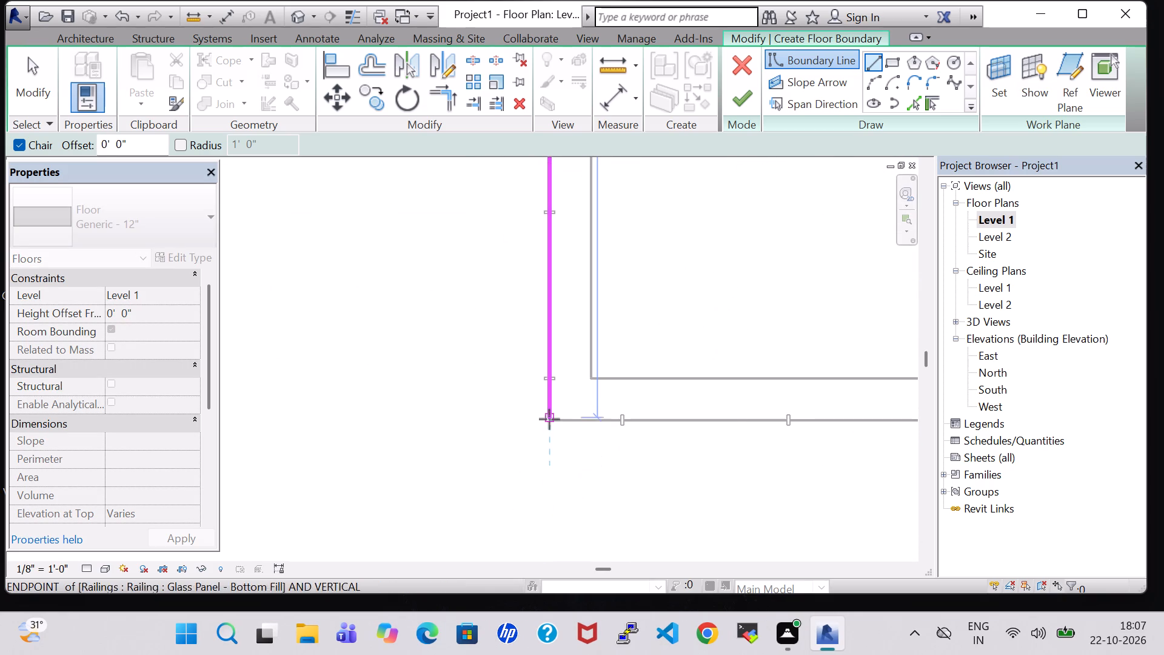
left_click(549, 420)
middle_click_drag(735, 426, 455, 426)
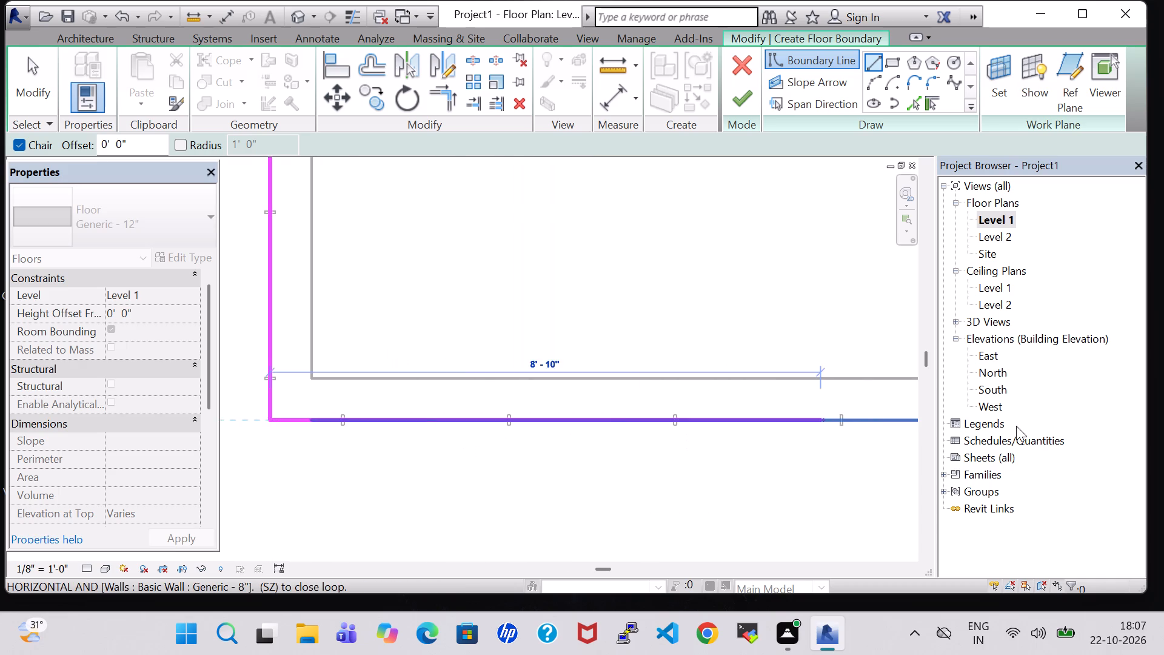
middle_click_drag(822, 429, 409, 431)
middle_click_drag(755, 425, 235, 425)
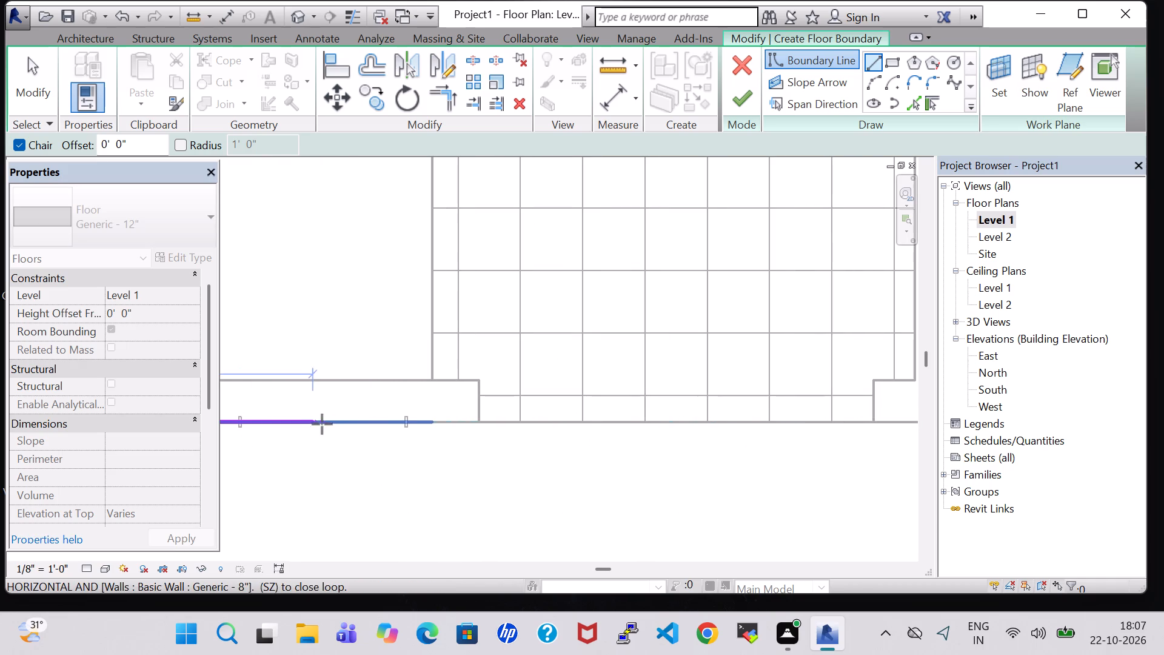
scroll(434, 424, "down", 7)
scroll(434, 424, "up", 4)
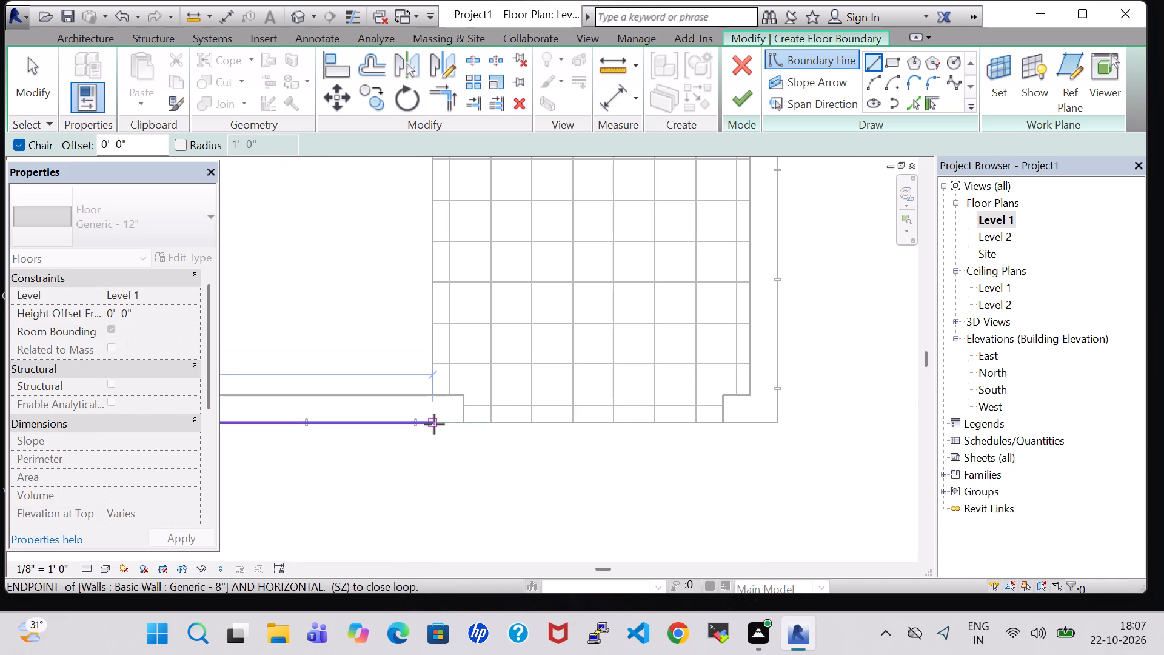
left_click(434, 424)
left_click(433, 397)
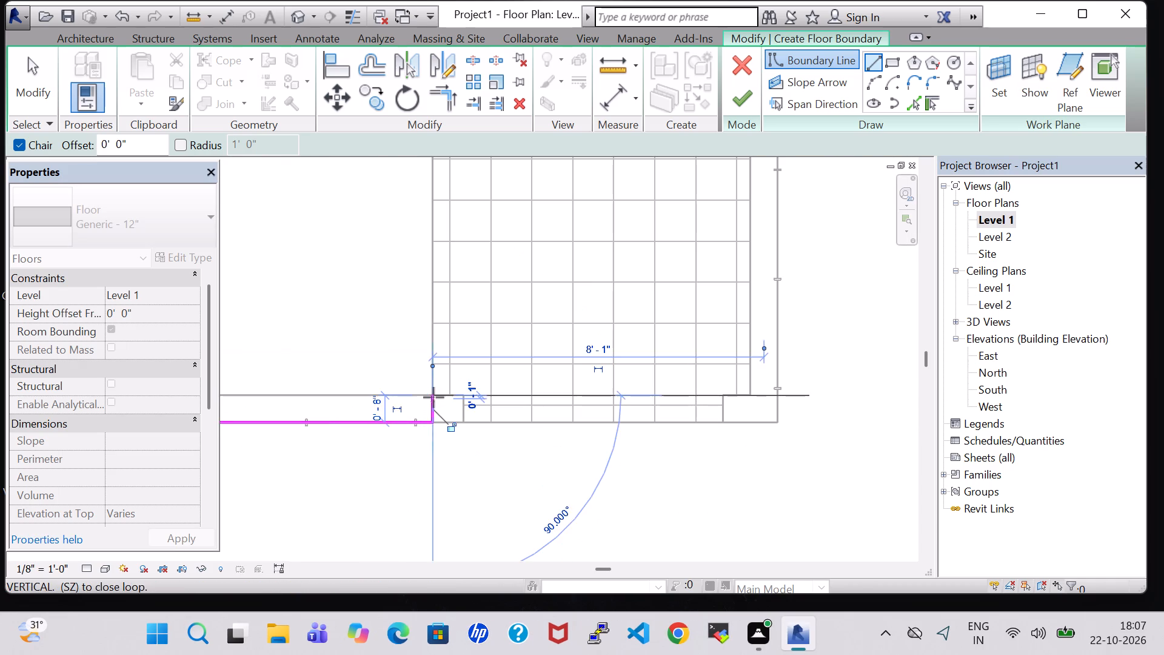
Close the L-shaped floor boundary along the railing walls' inner faces, 16'-11" along the front, and finish the floor.
middle_click_drag(336, 390, 505, 392)
middle_click_drag(202, 391, 430, 388)
middle_click_drag(367, 399, 735, 399)
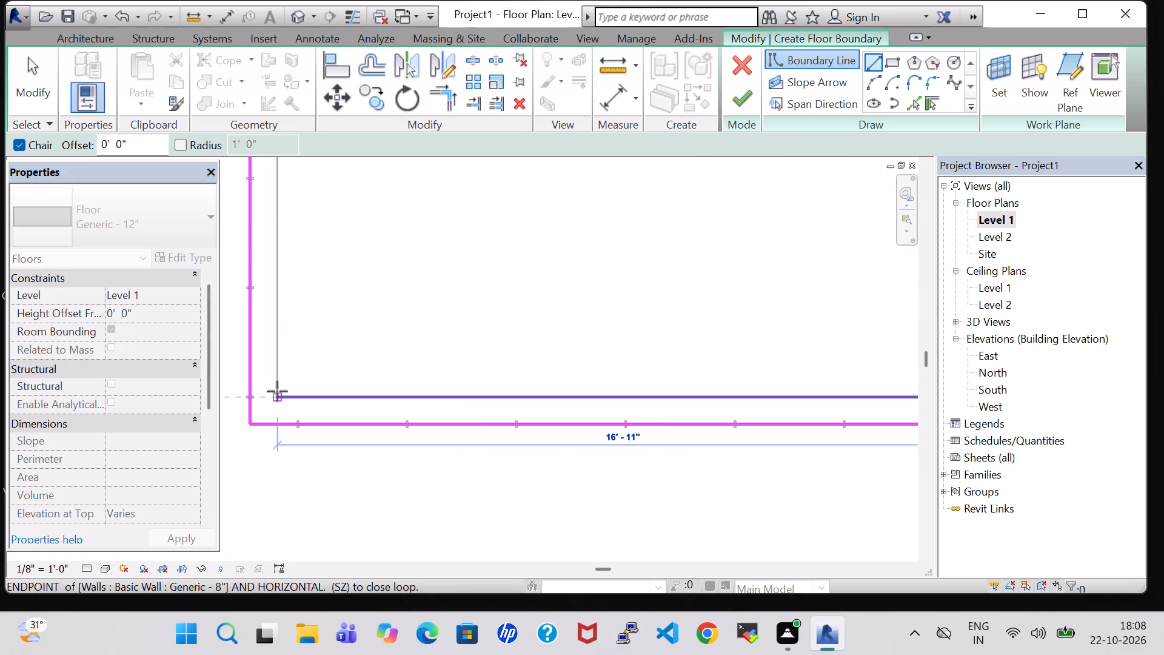
left_click(276, 392)
middle_click_drag(285, 255, 290, 485)
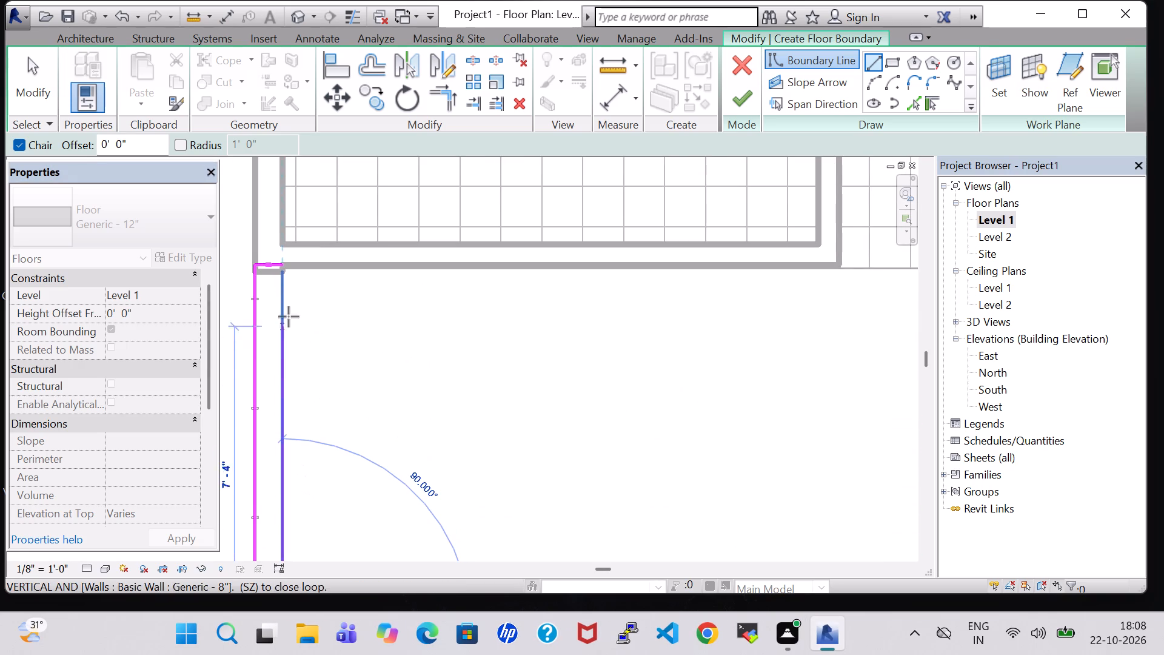
left_click(281, 266)
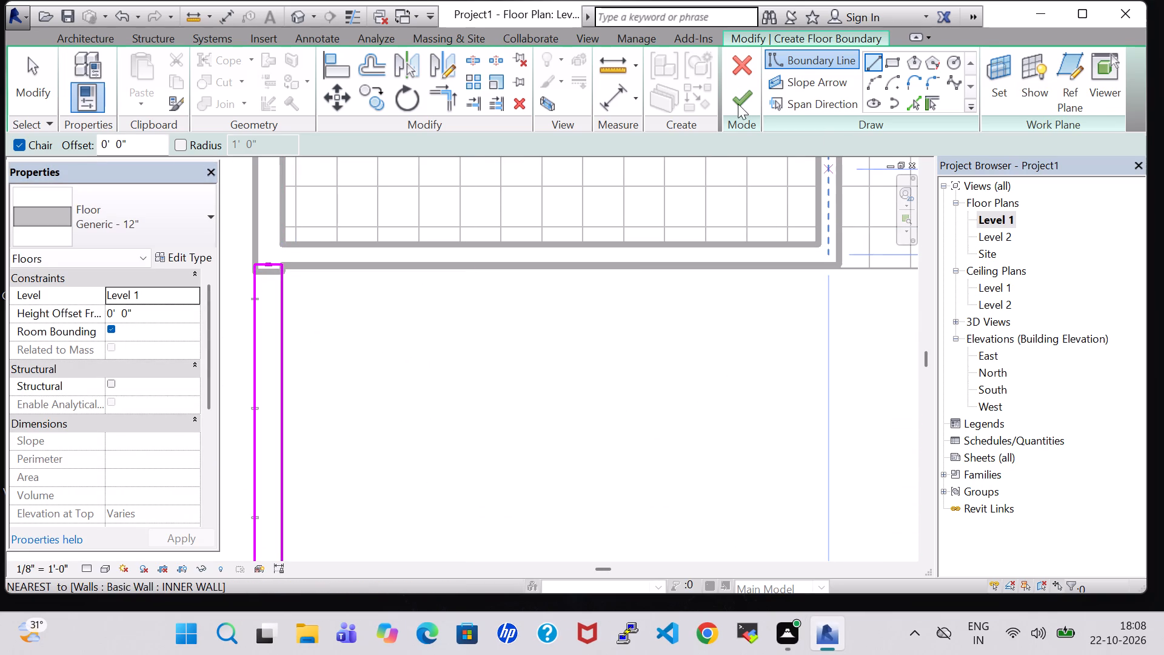
left_click(738, 104)
Change the new strip floor under the front railing walls to type Steel Bar Joist 14" - VCT on Concrete in the 3D view.
left_click(290, 12)
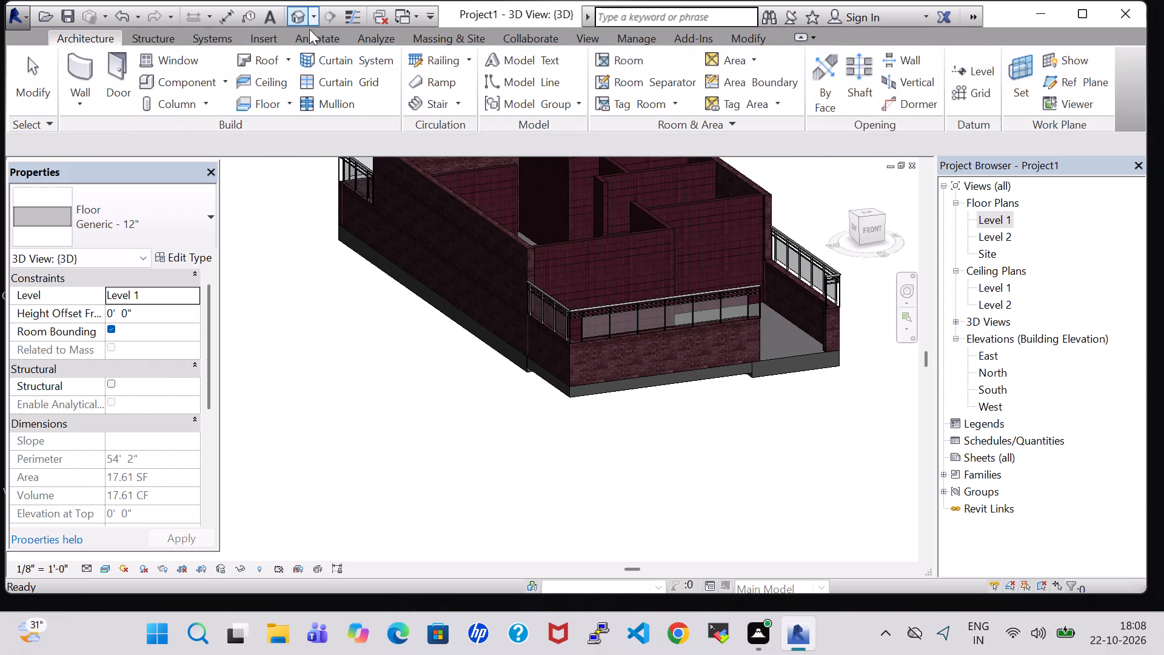
middle_click_drag(686, 494, 624, 505, "shift")
scroll(645, 482, "up", 9)
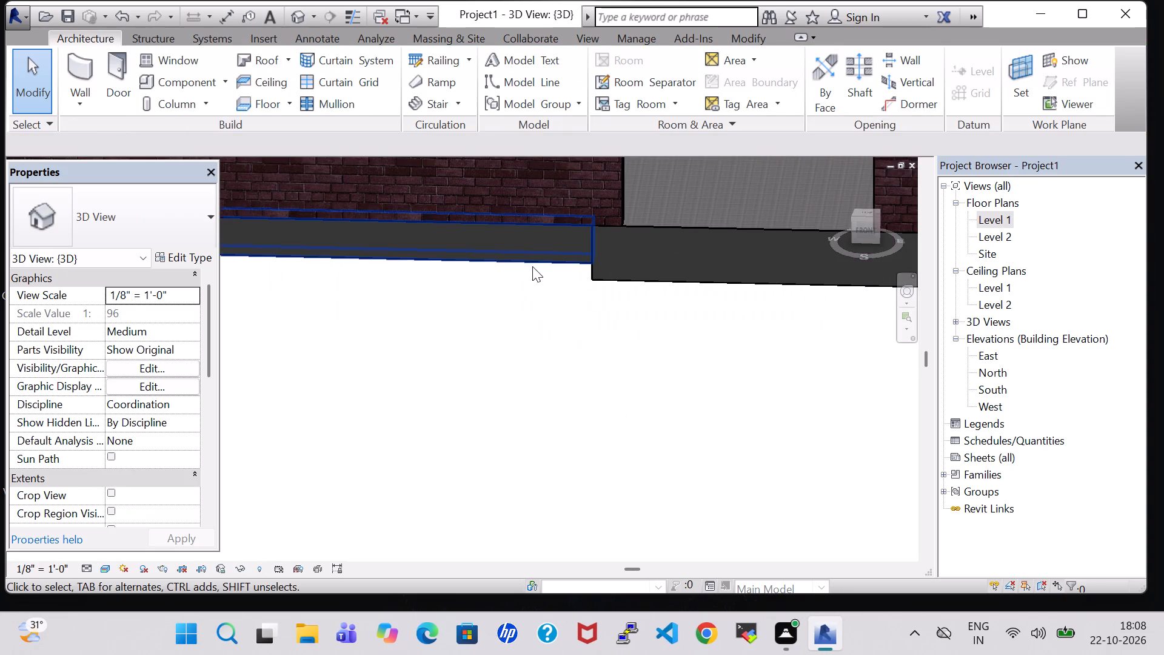
left_click(532, 257)
left_click(184, 236)
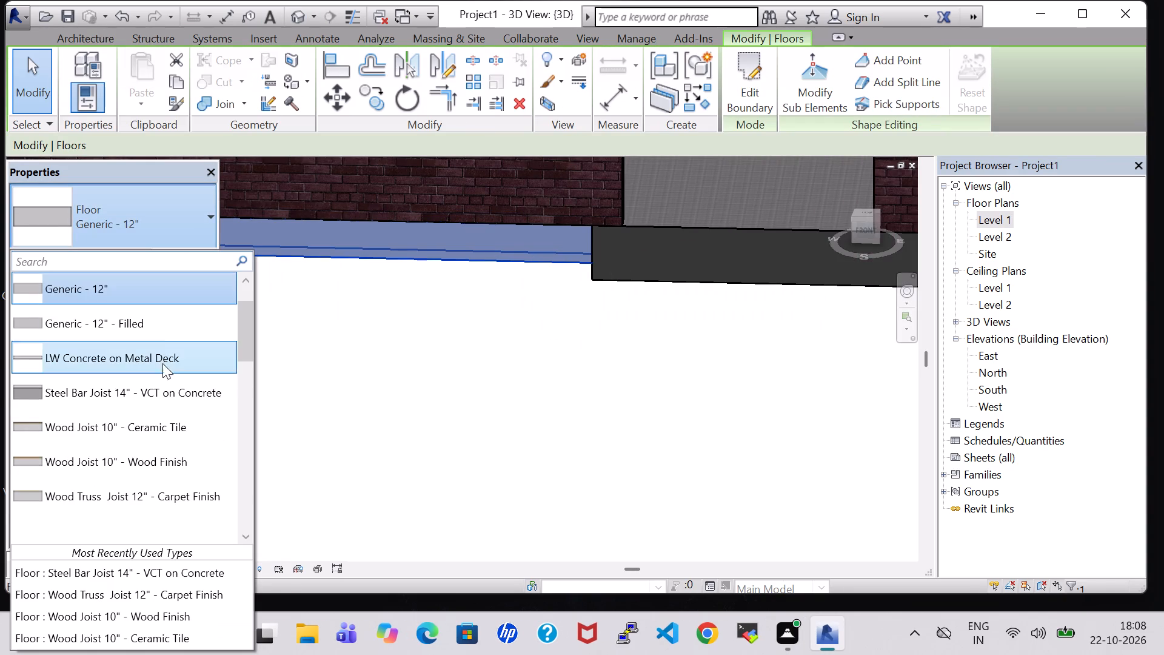
left_click(164, 398)
left_click(324, 402)
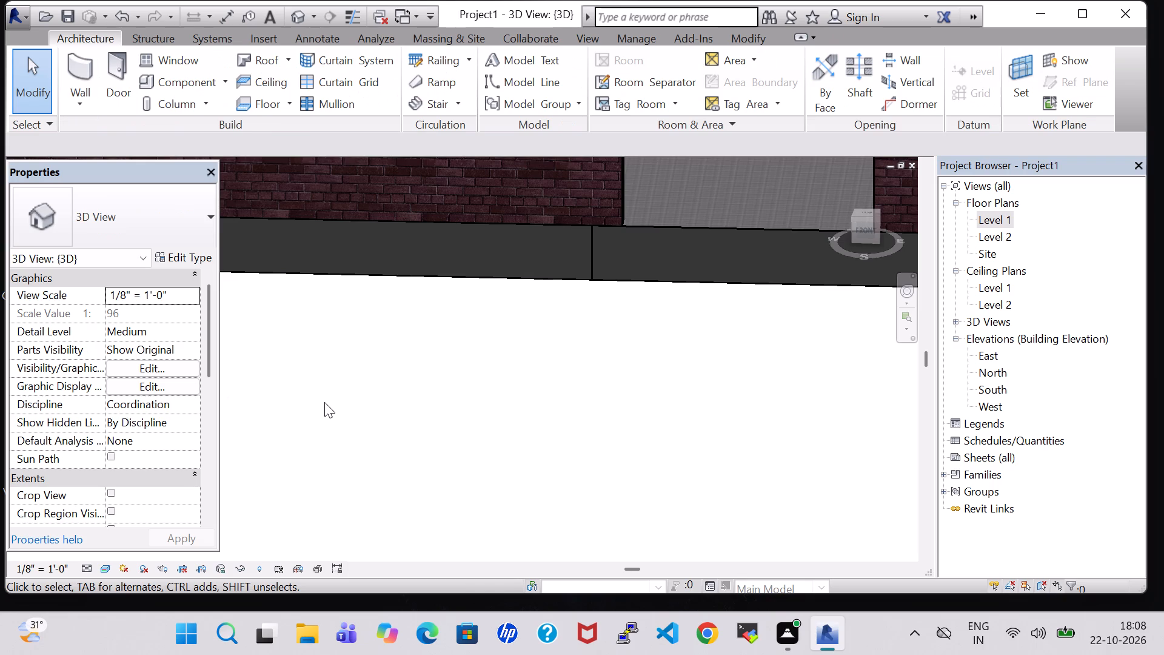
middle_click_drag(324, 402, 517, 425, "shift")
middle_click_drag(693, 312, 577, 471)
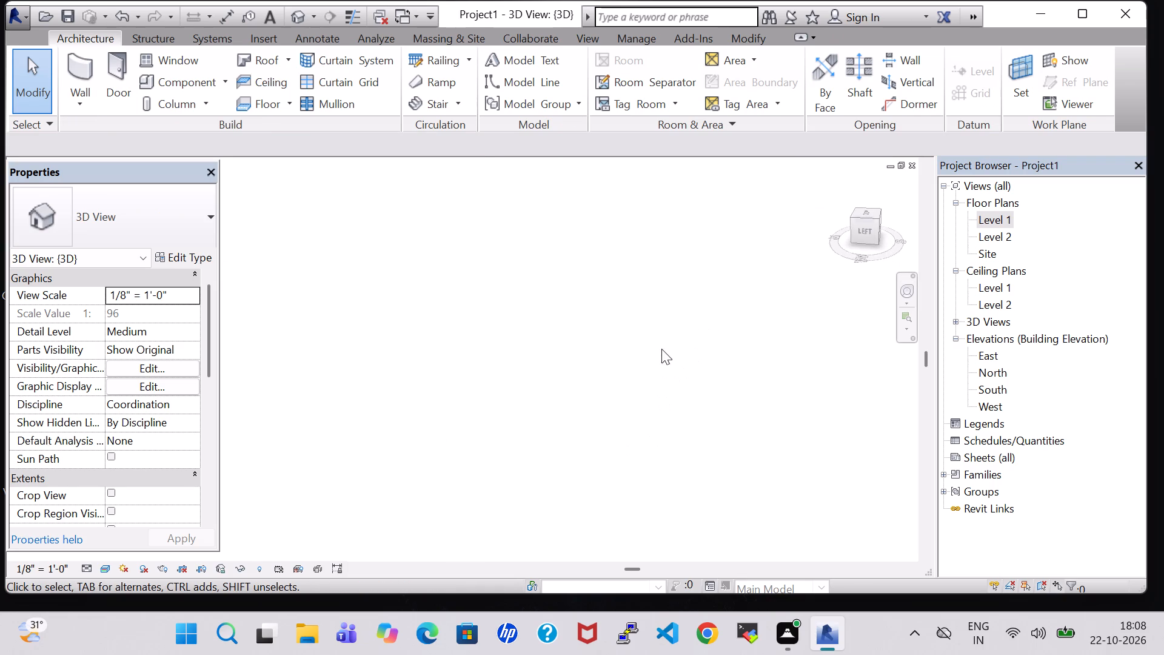
Examine the roofless building in 3D from above and from the front, checking the front railing walls, floors and partitions.
scroll(658, 349, "down", 5)
middle_click_drag(644, 362, 458, 398, "shift")
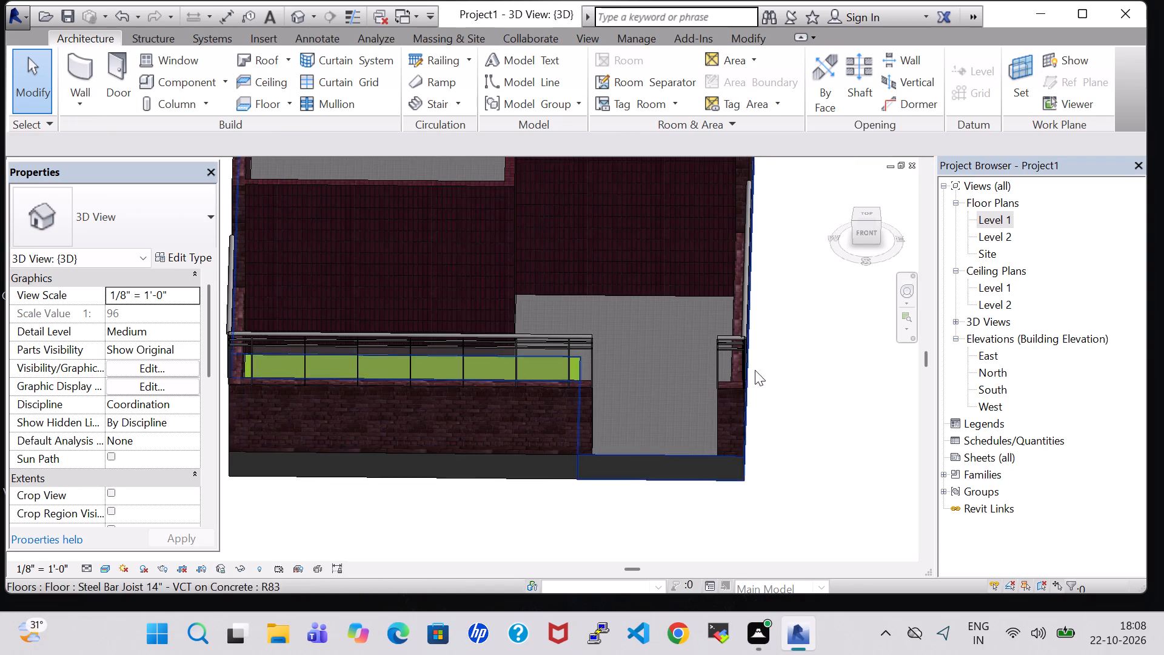
middle_click(791, 360, "shift")
middle_click_drag(791, 360, 778, 463, "shift")
scroll(791, 365, "down", 1, "shift")
middle_click_drag(703, 257, 685, 453, "shift")
middle_click_drag(681, 455, 681, 439)
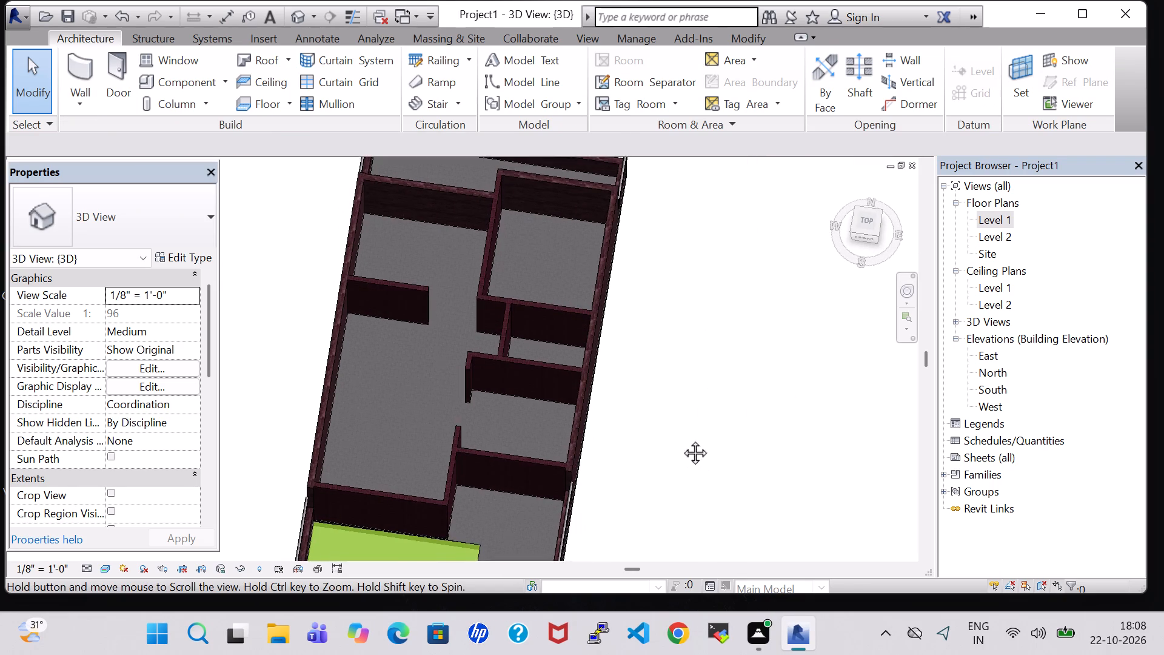
middle_click_drag(681, 439, 709, 321)
middle_click_drag(709, 321, 715, 337, "shift")
middle_click_drag(741, 396, 752, 311, "shift")
scroll(752, 311, "down", 1)
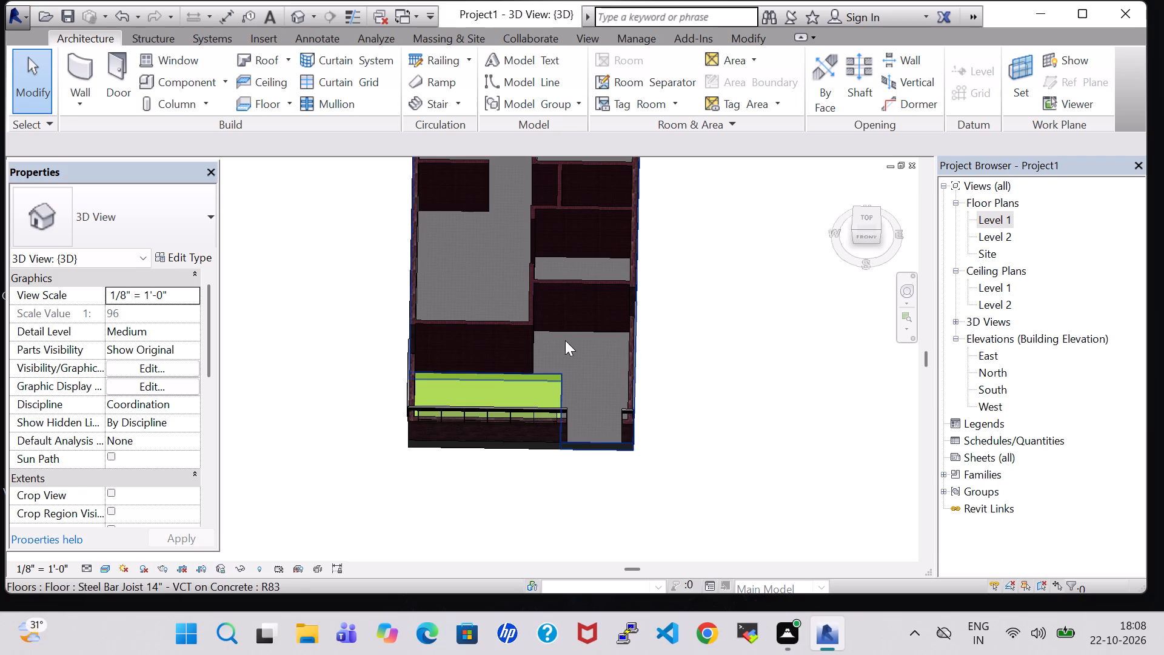
left_click(589, 360)
left_click(746, 358)
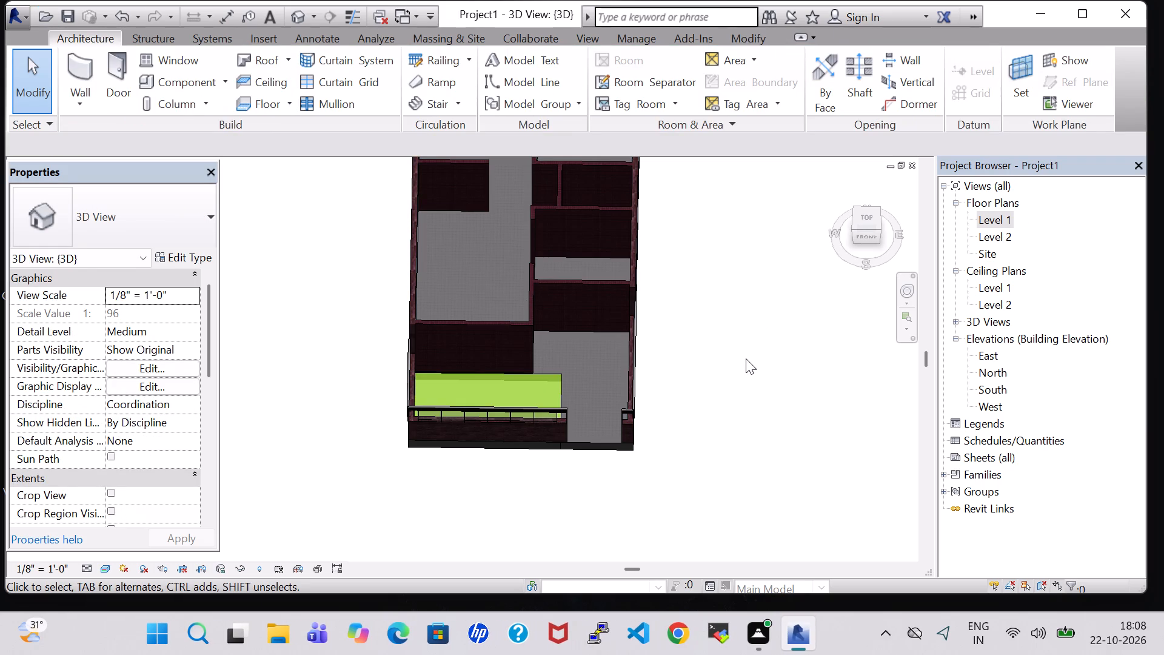
middle_click_drag(744, 358, 754, 286, "shift")
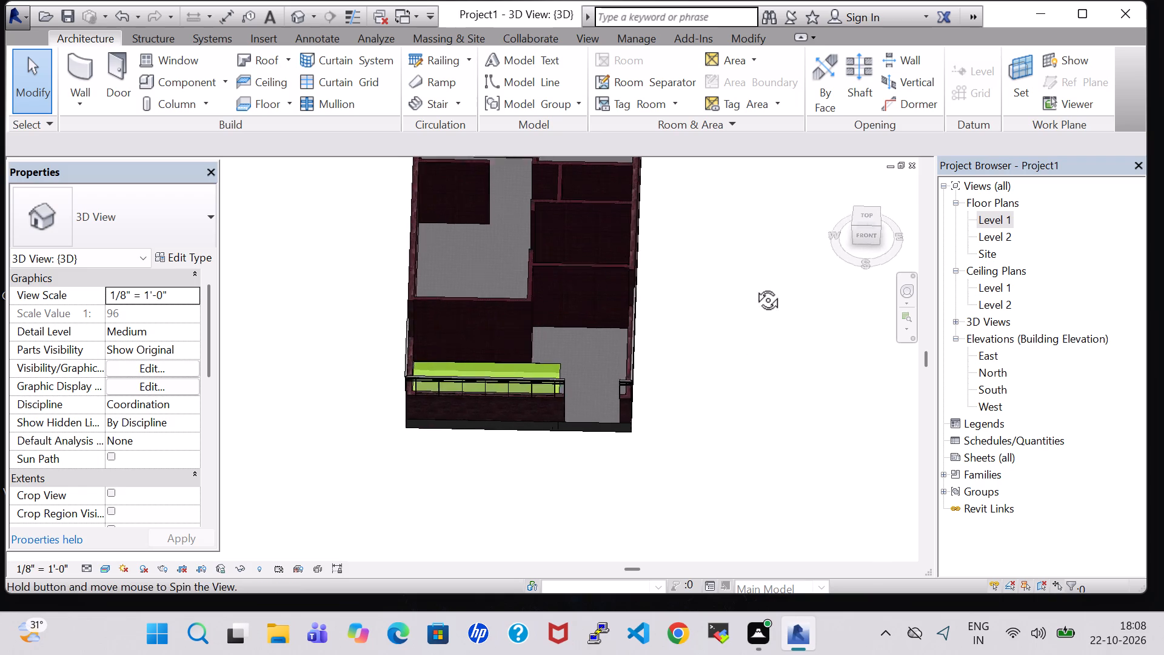
middle_click_drag(754, 286, 754, 278, "shift")
middle_click(754, 274, "shift")
middle_click_drag(733, 368, 698, 259, "shift")
middle_click_drag(649, 369, 692, 365)
middle_click_drag(740, 274, 739, 453)
middle_click_drag(740, 451, 724, 443, "shift")
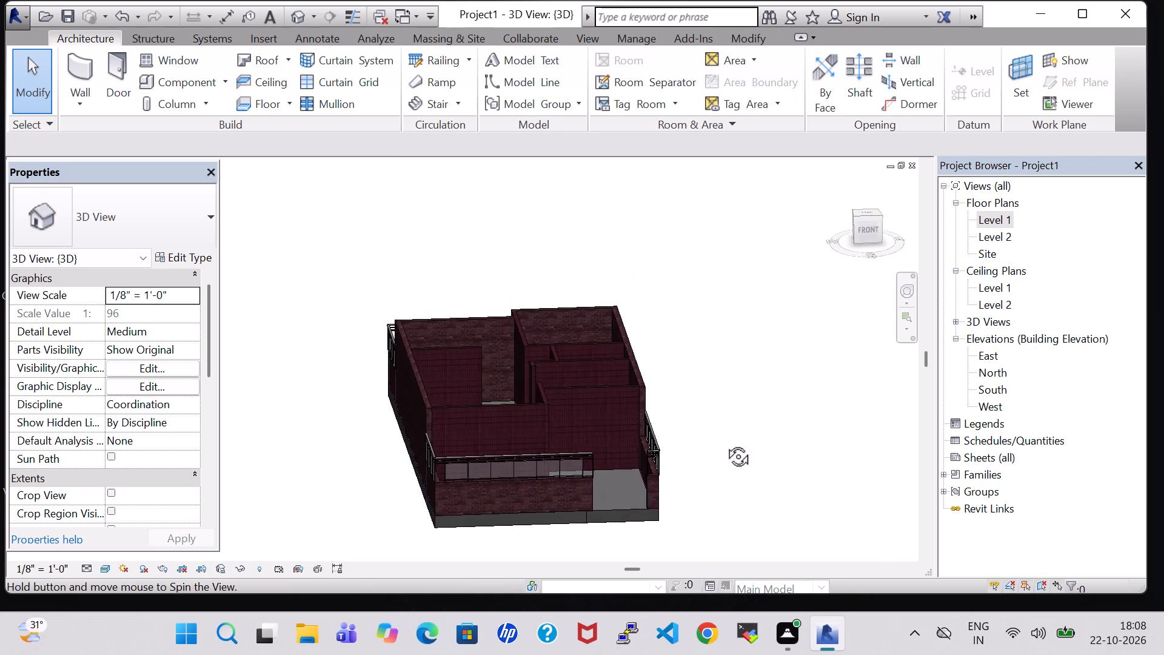
middle_click_drag(724, 443, 715, 426, "shift")
Start a Generic - 12" footprint roof based on Level 2 and sketch a sloped rectangular boundary around the building's outer edges in the Level 1 plan.
left_click(261, 55)
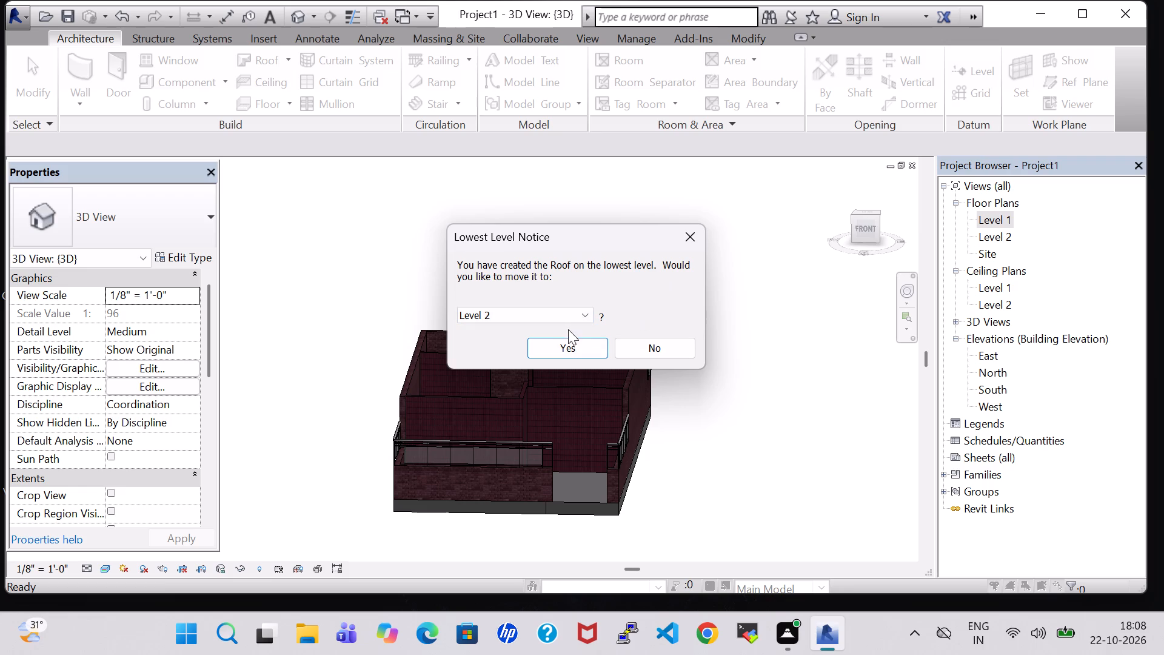
left_click(570, 352)
double_click(1004, 223)
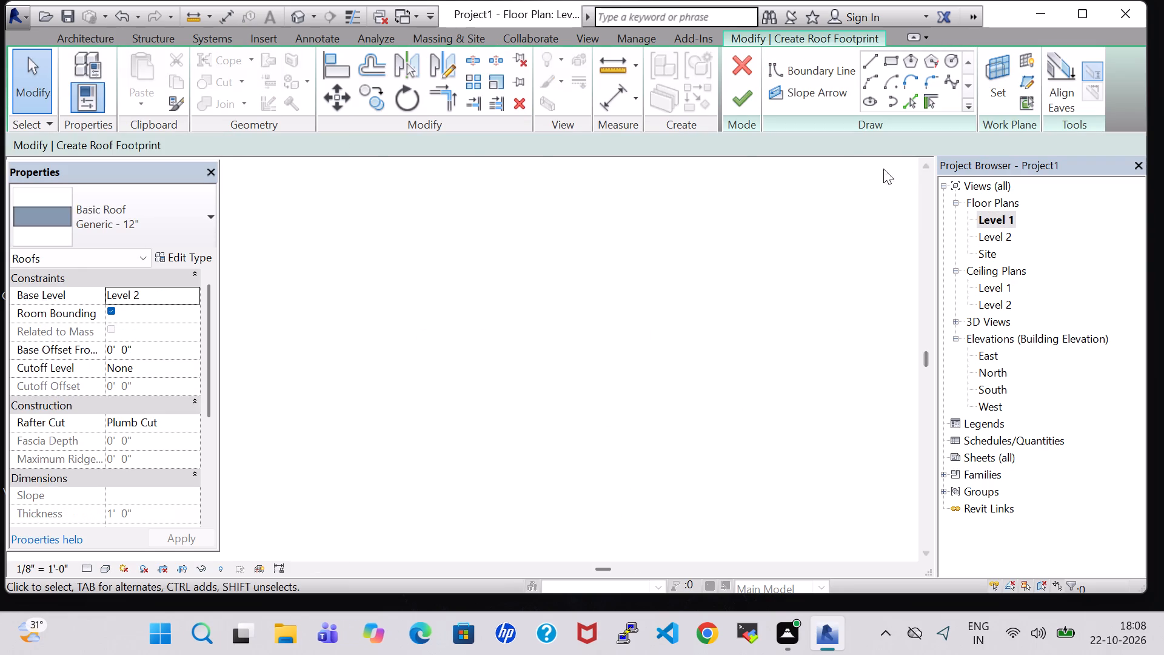
scroll(570, 397, "down", 9)
middle_click_drag(801, 292, 789, 327)
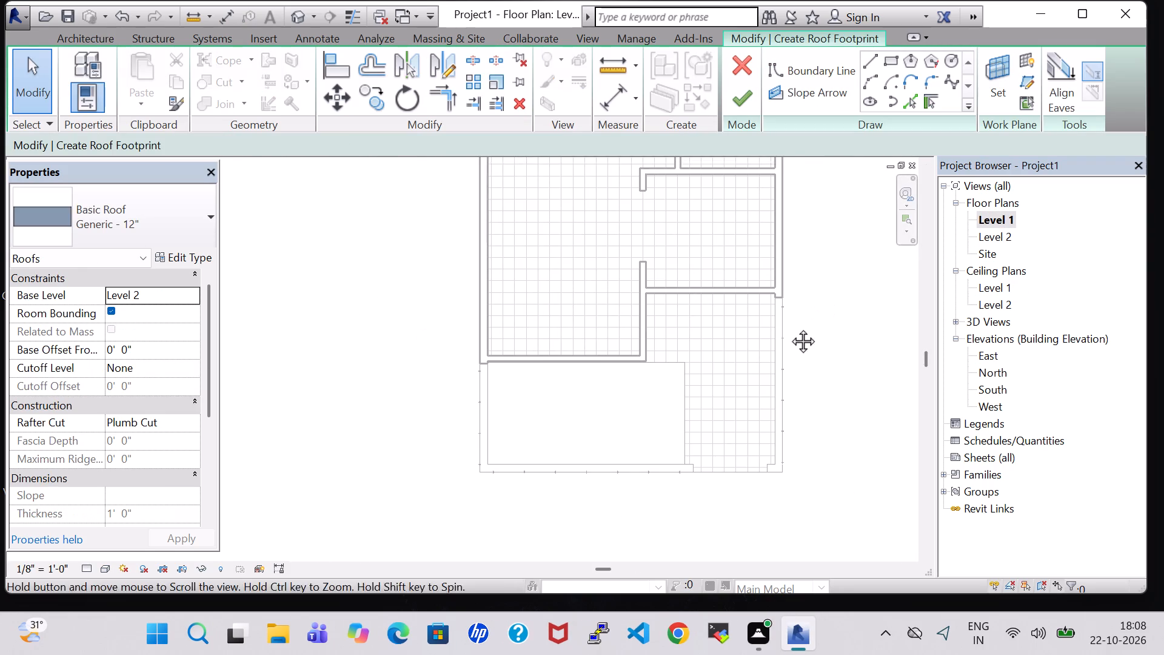
middle_click_drag(789, 327, 764, 374)
scroll(764, 374, "down", 5)
middle_click_drag(837, 298, 664, 325)
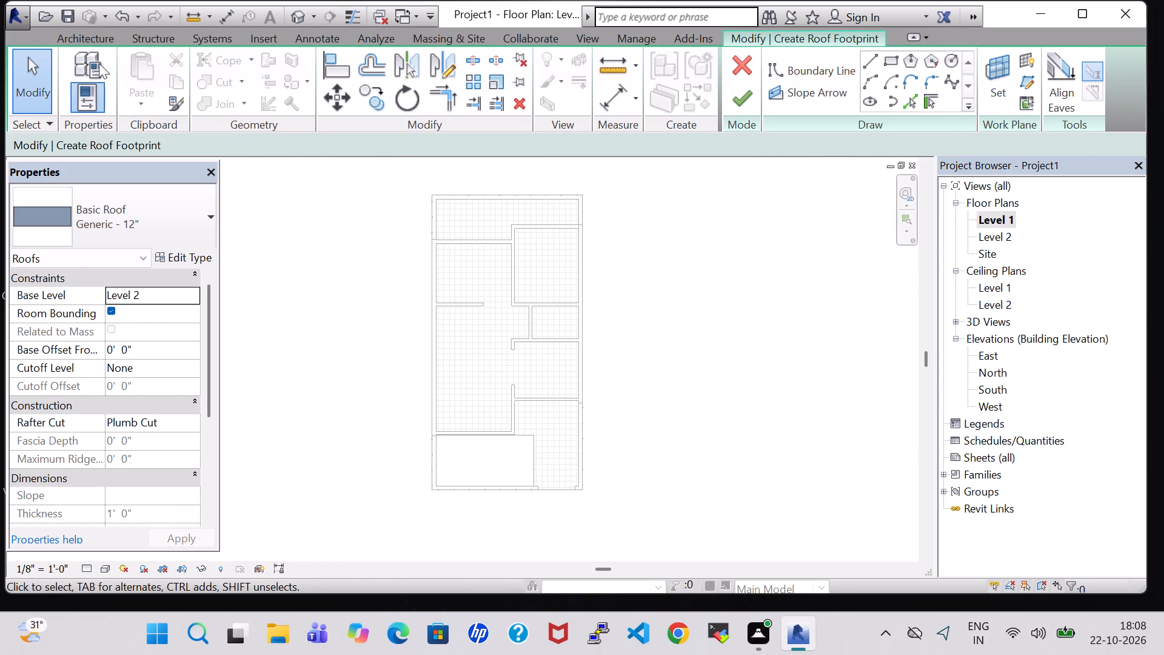
left_click(877, 62)
left_click(887, 63)
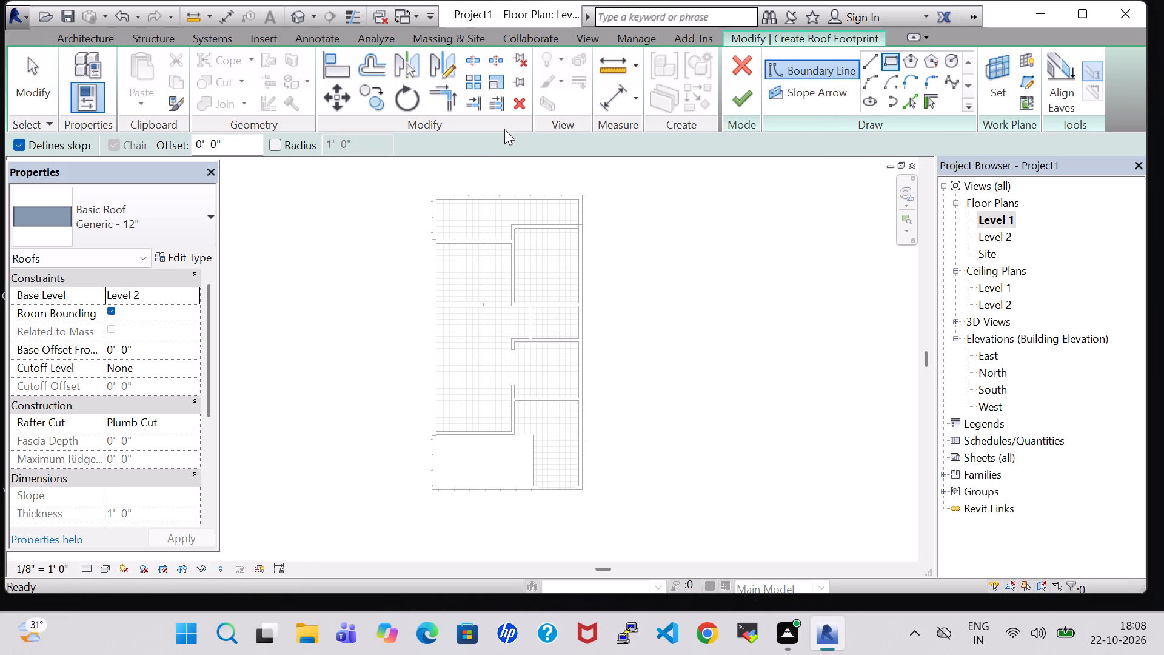
scroll(420, 184, "up", 2)
left_click(437, 197)
scroll(626, 204, "up", 2)
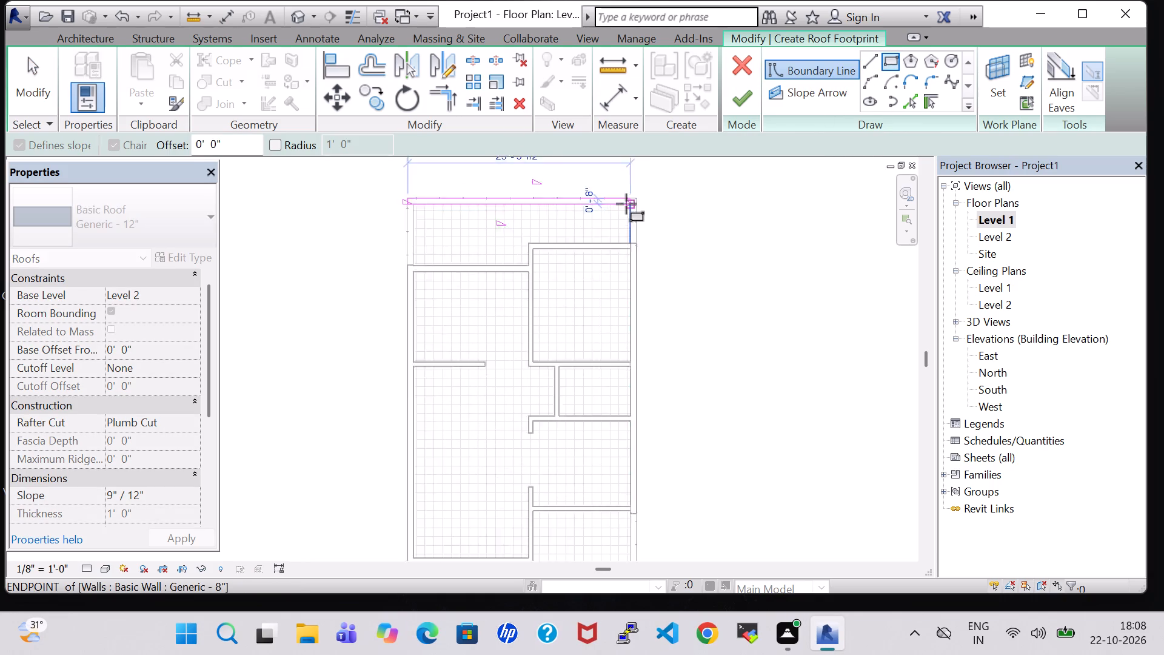
scroll(626, 204, "up", 7)
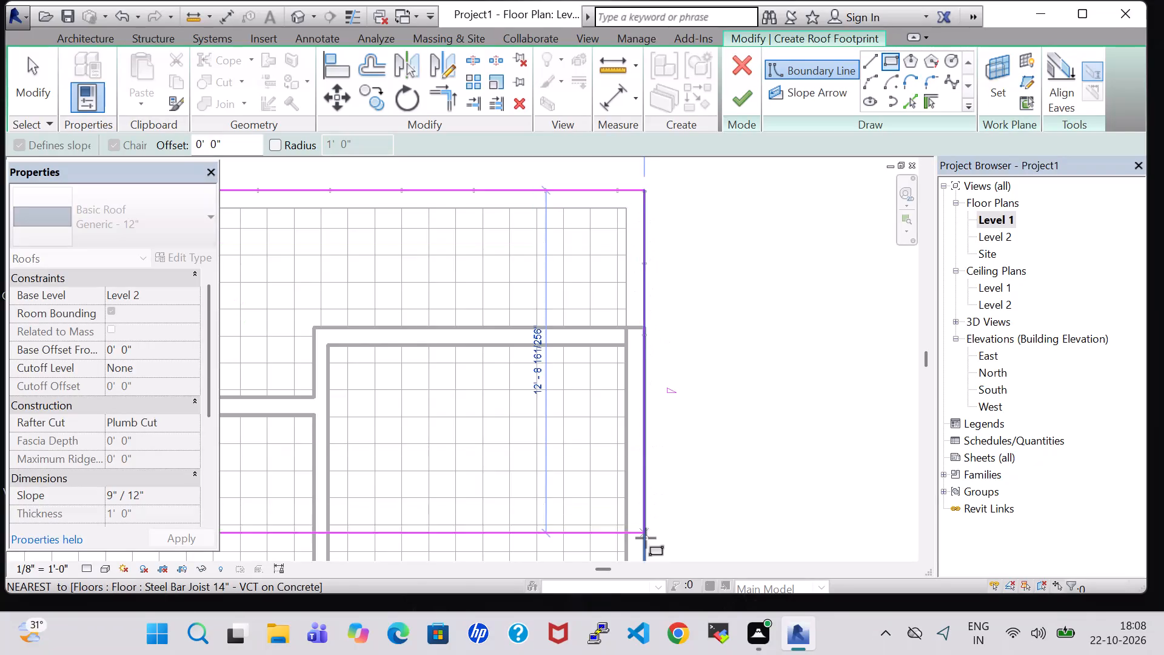
scroll(646, 538, "down", 2)
middle_click_drag(639, 535, 695, 408)
scroll(695, 408, "down", 5)
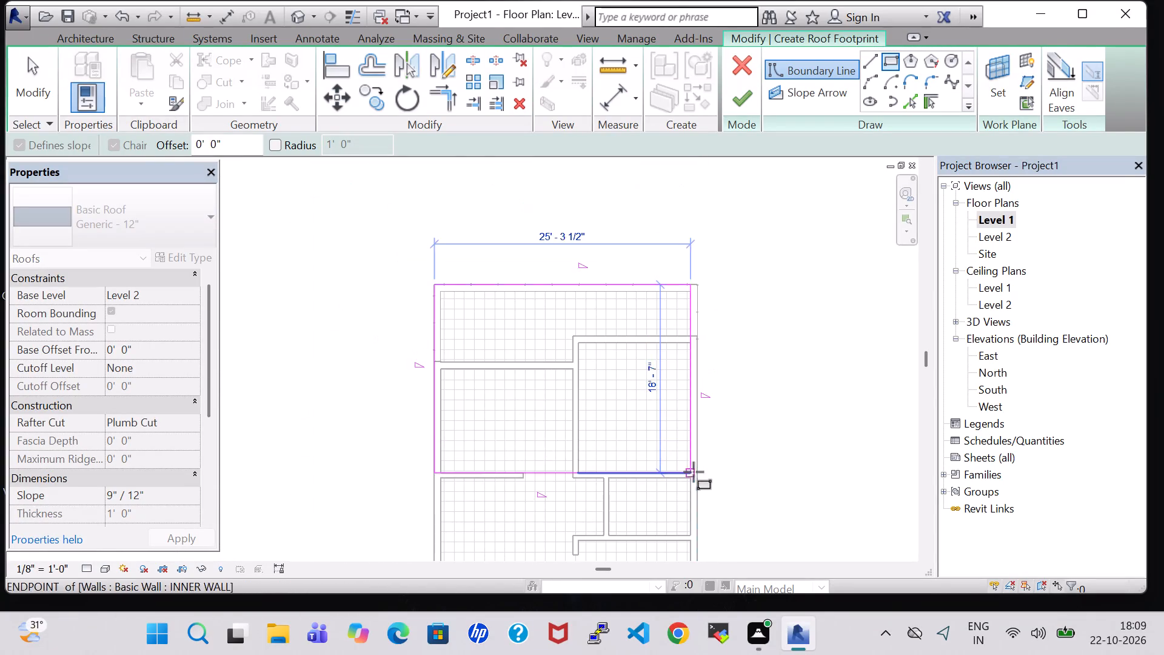
middle_click_drag(694, 472, 711, 315)
scroll(694, 472, "down", 1)
scroll(712, 319, "down", 1)
middle_click_drag(721, 529, 711, 471)
middle_click(723, 346)
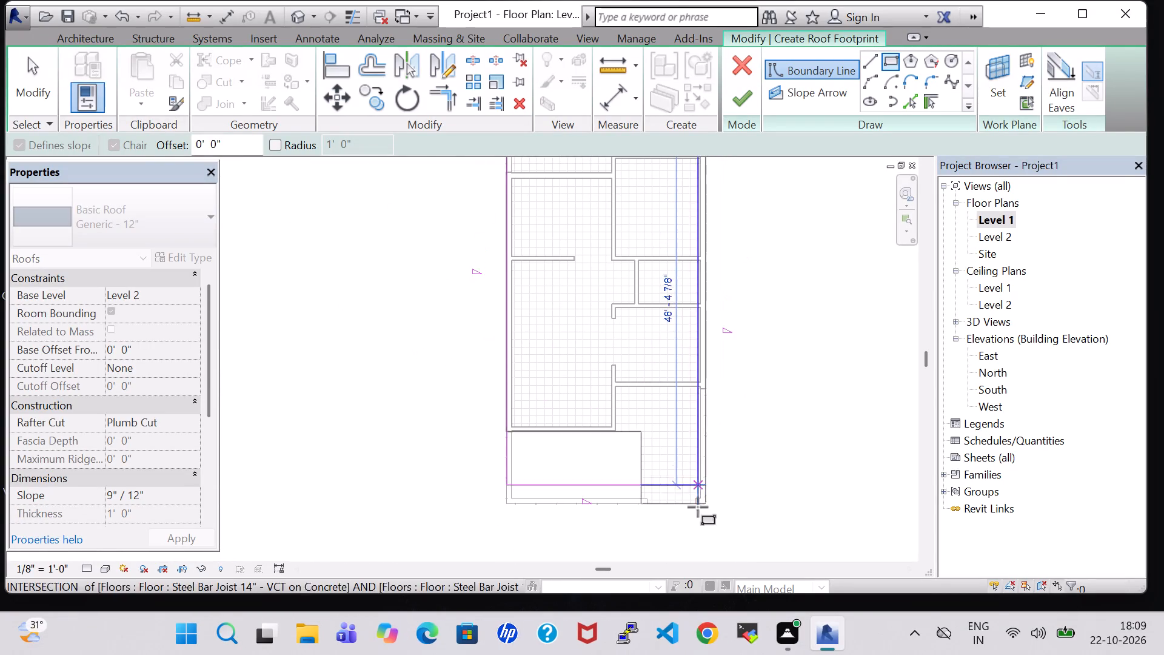
scroll(703, 524, "up", 8)
left_click(708, 463)
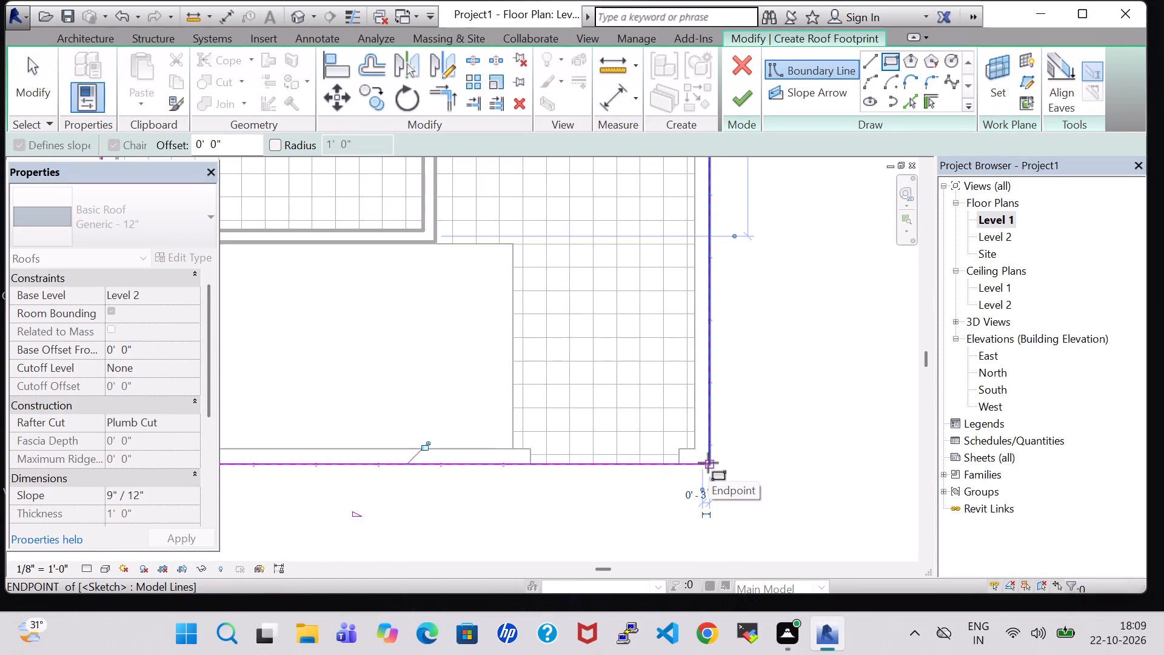
Finish the roof footprint and attach the highlighted walls to the roof.
left_click(733, 97)
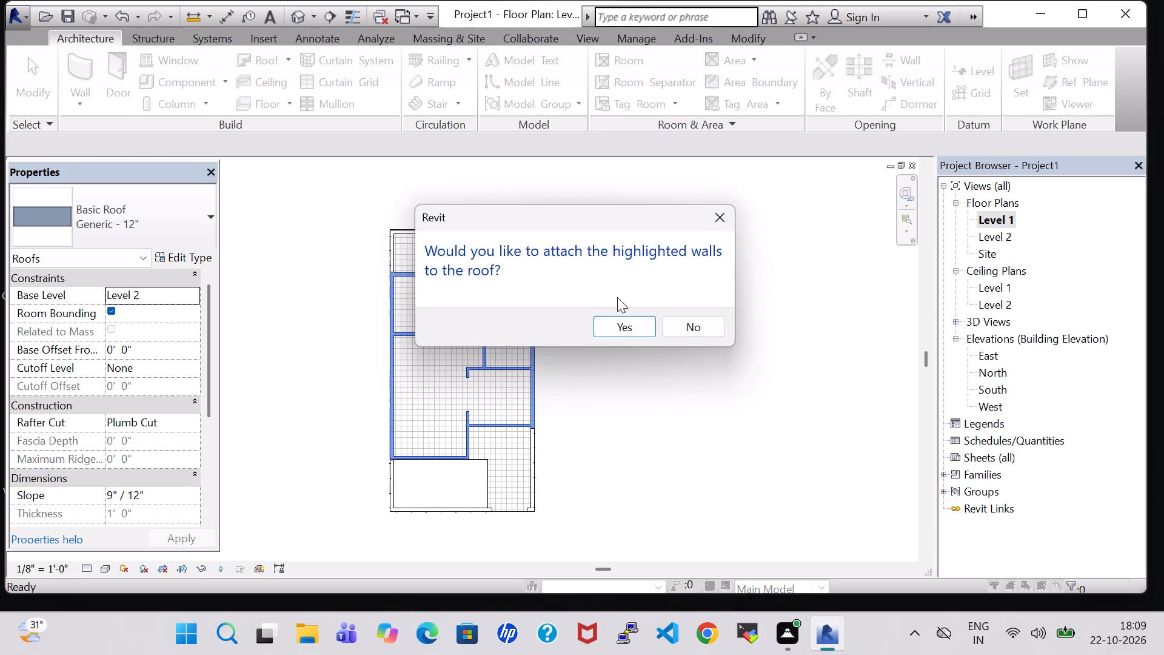
left_click(643, 323)
Change the hip roof's type in the 3D view from Generic - 12" to one with a shingle surface pattern.
left_click(300, 13)
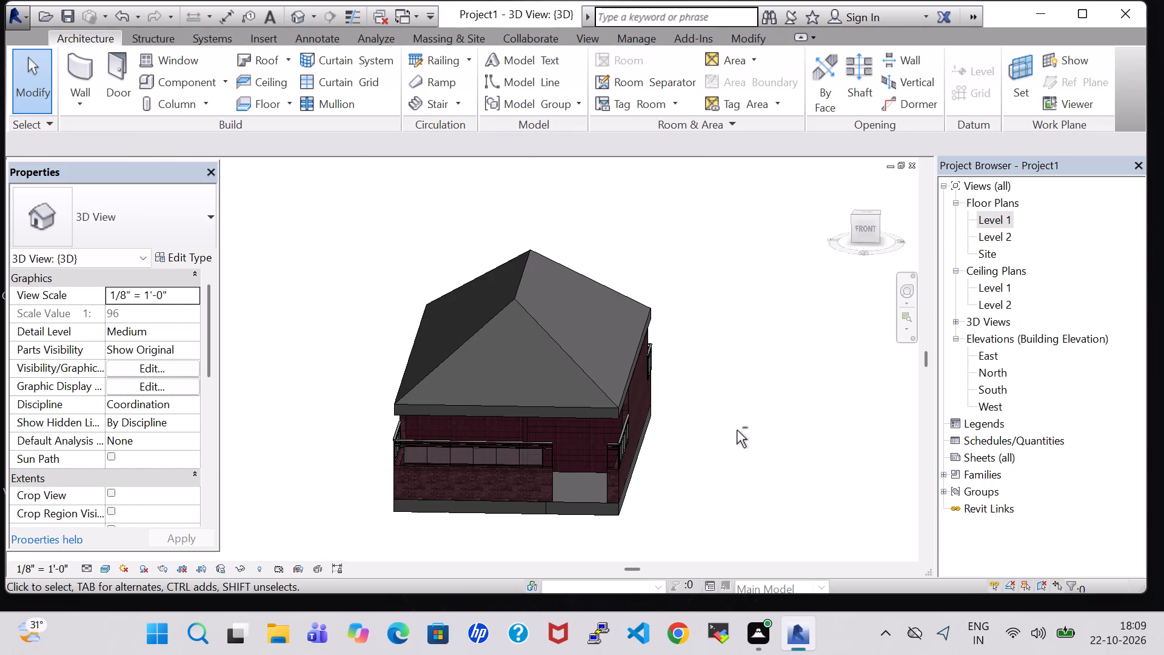
middle_click_drag(737, 430, 709, 382, "shift")
middle_click_drag(700, 349, 740, 354, "shift")
left_click(597, 323)
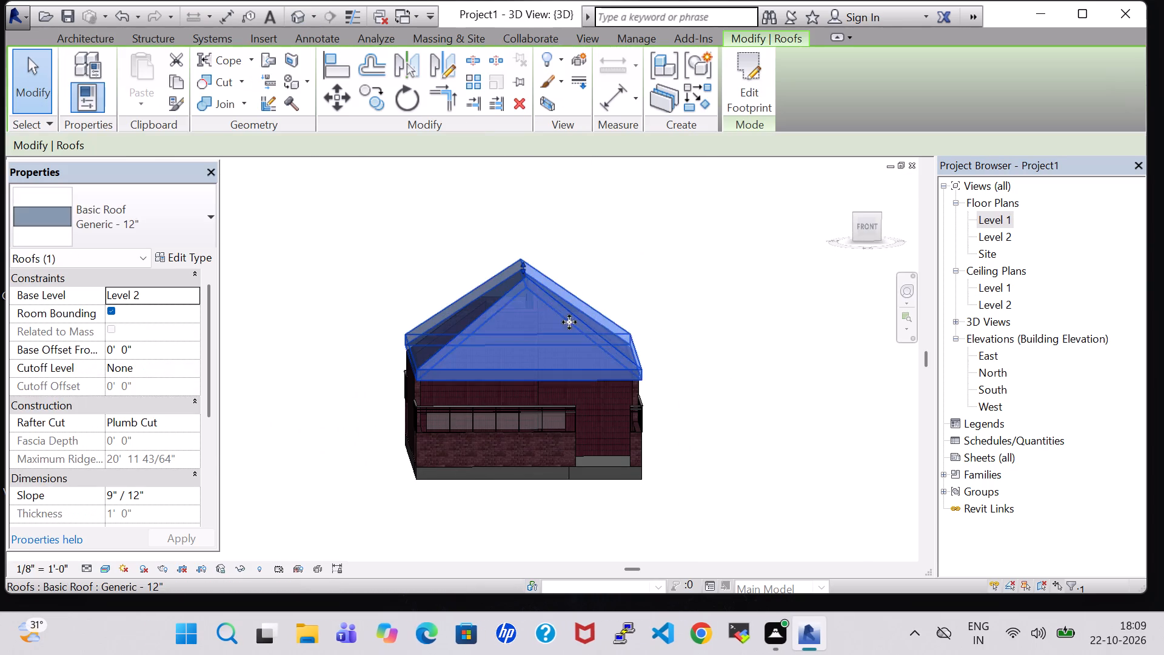
left_click(84, 207)
left_click(169, 426)
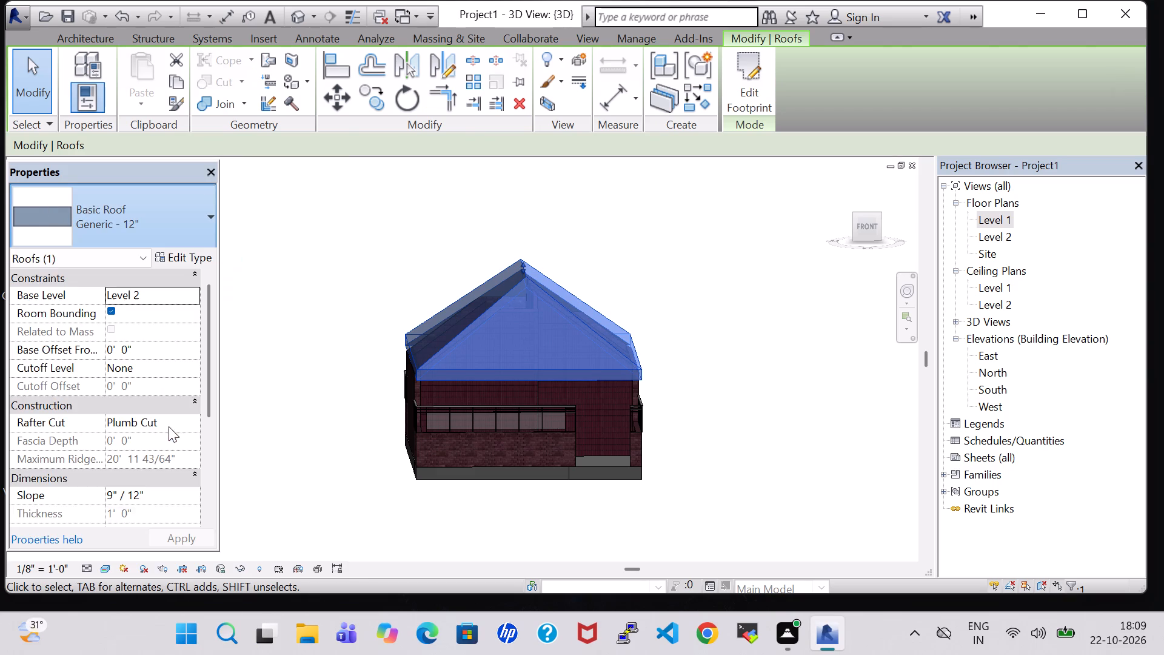
left_click(289, 404)
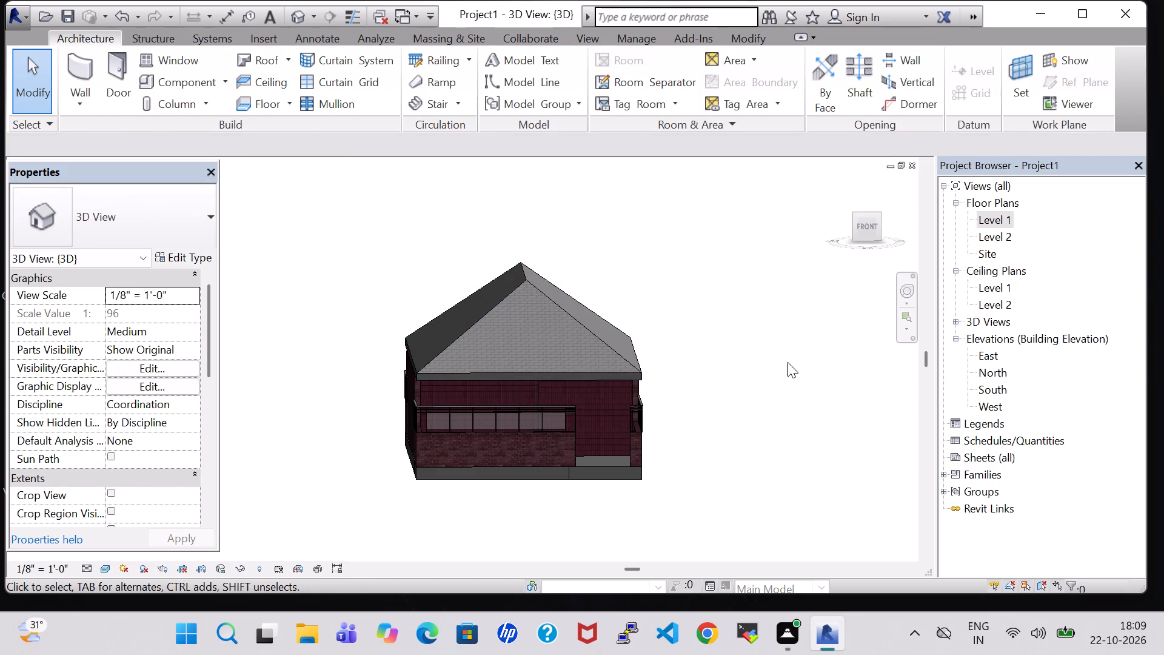
scroll(705, 380, "up", 4)
middle_click_drag(695, 392, 649, 408, "shift")
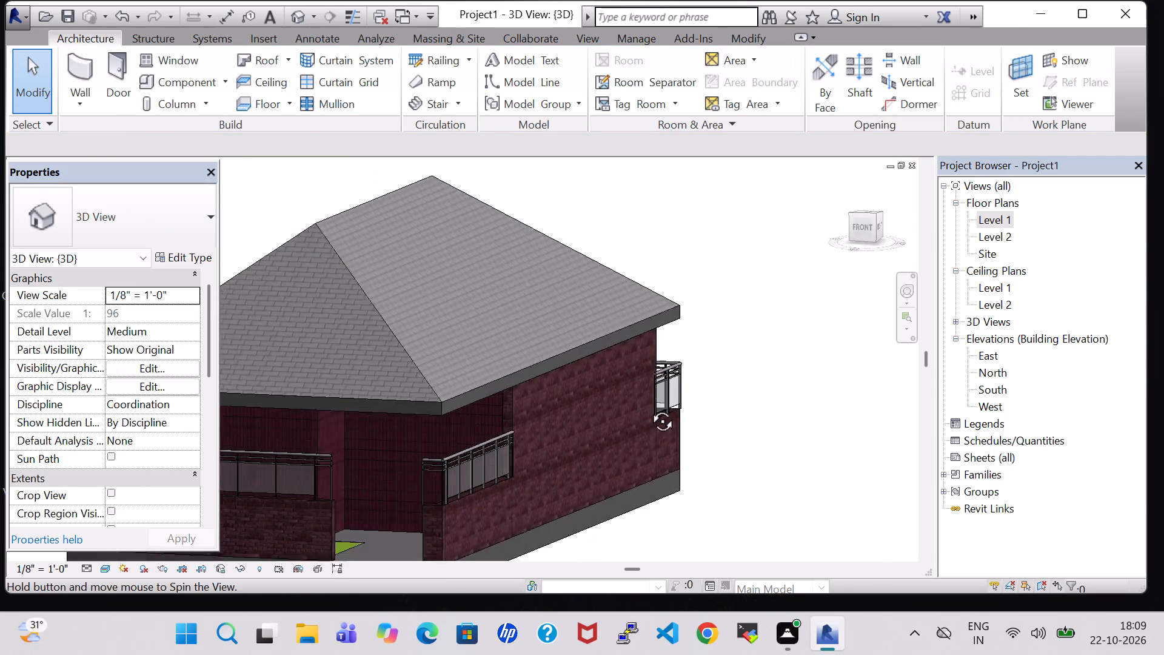
middle_click_drag(649, 408, 686, 424, "shift")
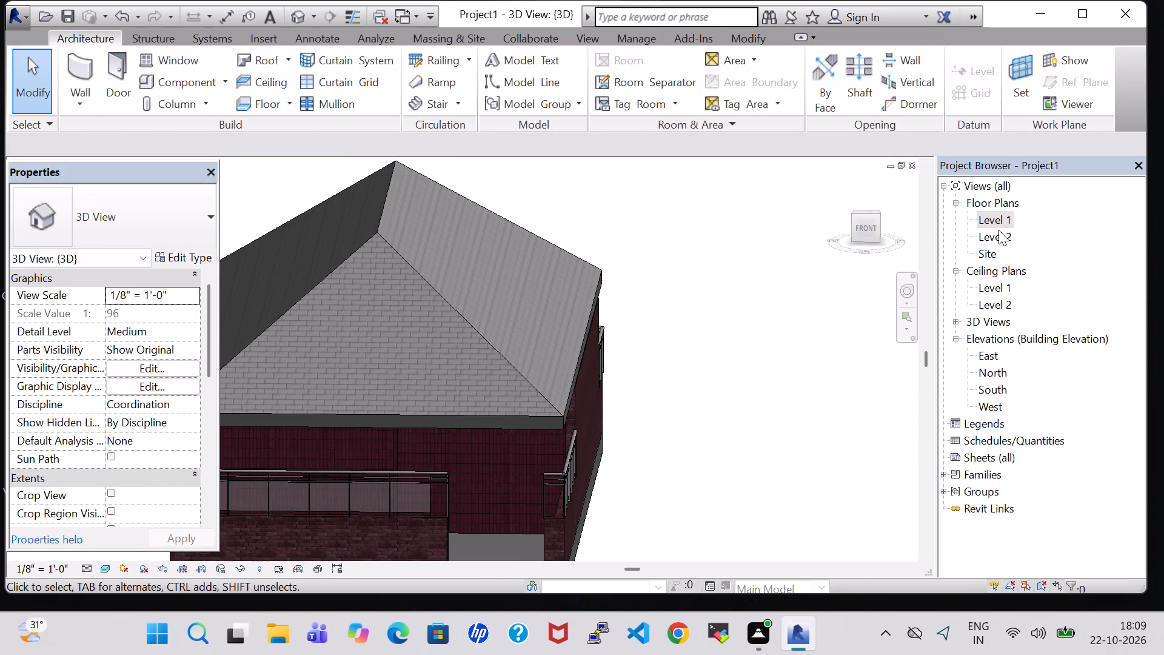
Load the RPC Beetle family from the Entourage folder and place it in the front car bay on Level 1, about 3'-8" from the east wall.
double_click(998, 224)
scroll(776, 262, "down", 3)
middle_click_drag(776, 262, 776, 296)
scroll(776, 262, "down", 1)
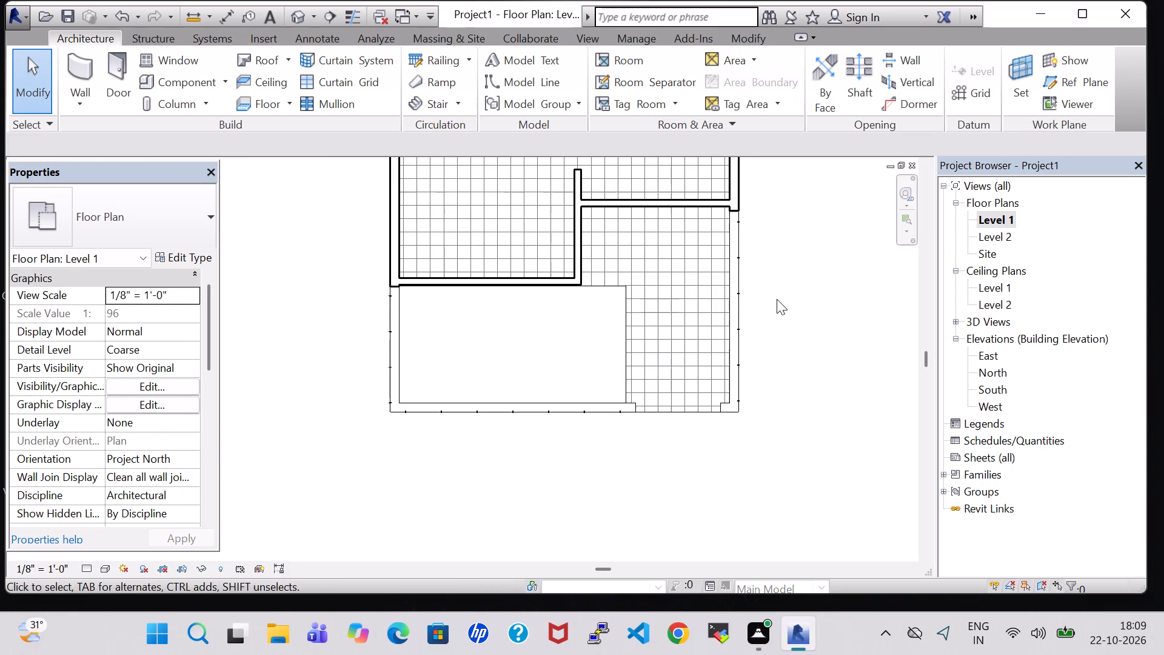
left_click(170, 87)
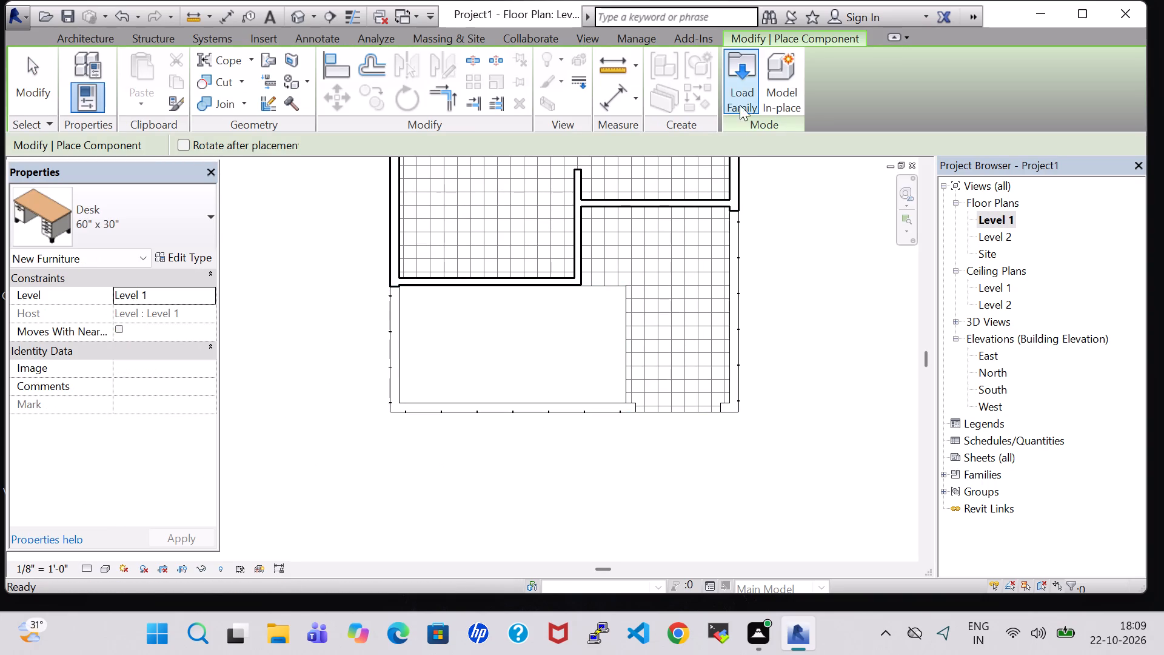
left_click(747, 105)
scroll(552, 307, "down", 1)
double_click(526, 267)
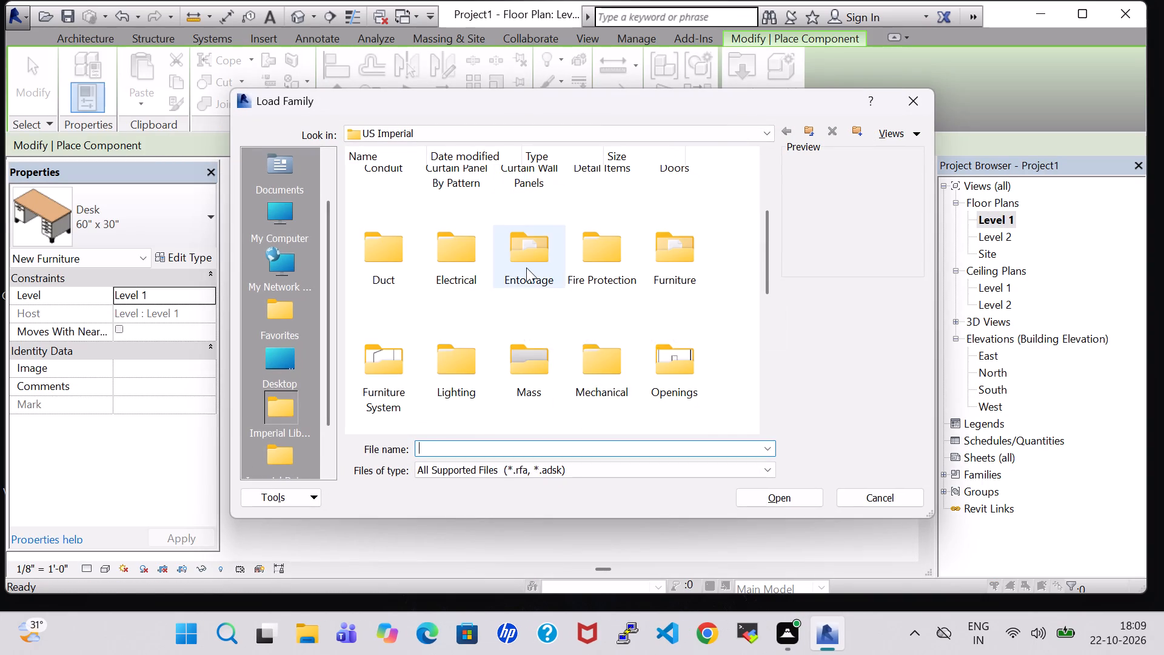
left_click(393, 197)
double_click(800, 506)
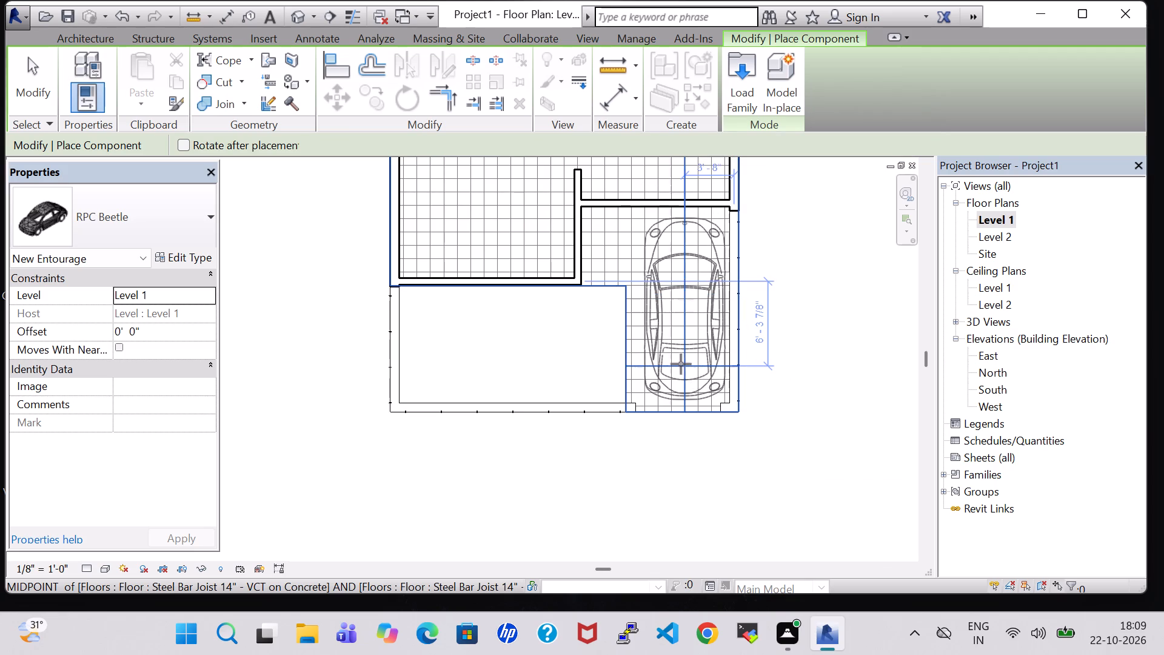
left_click(681, 364)
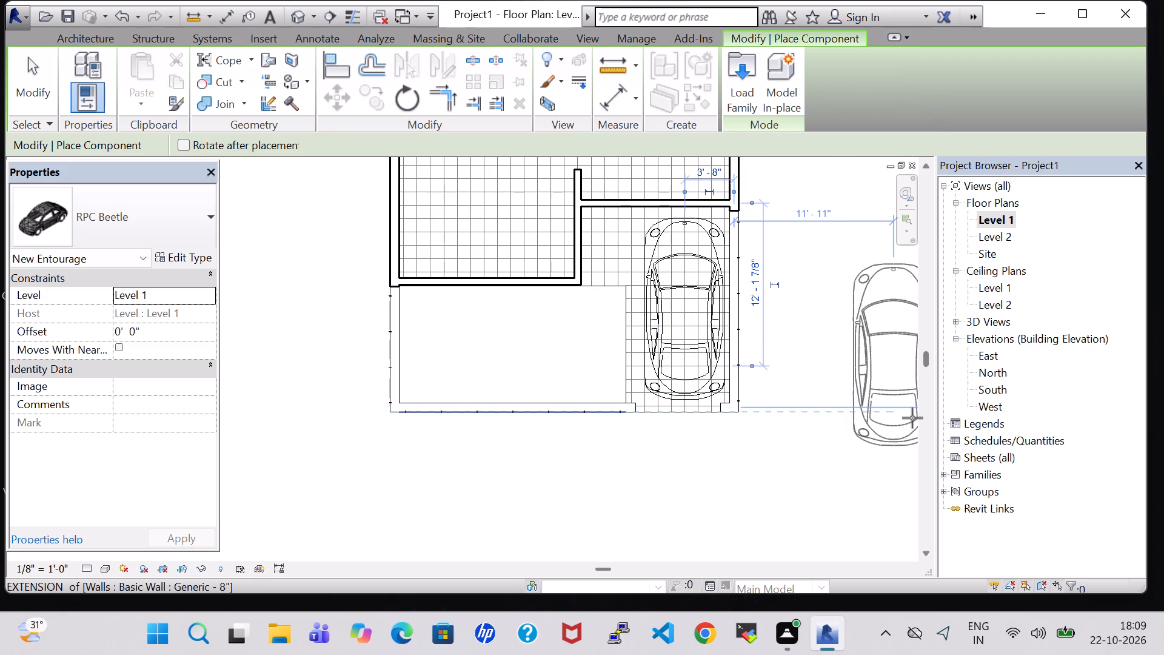
key("Escape")
key("Escape")
Nudge the car west to about 4'-2" from the east wall.
left_click(694, 352)
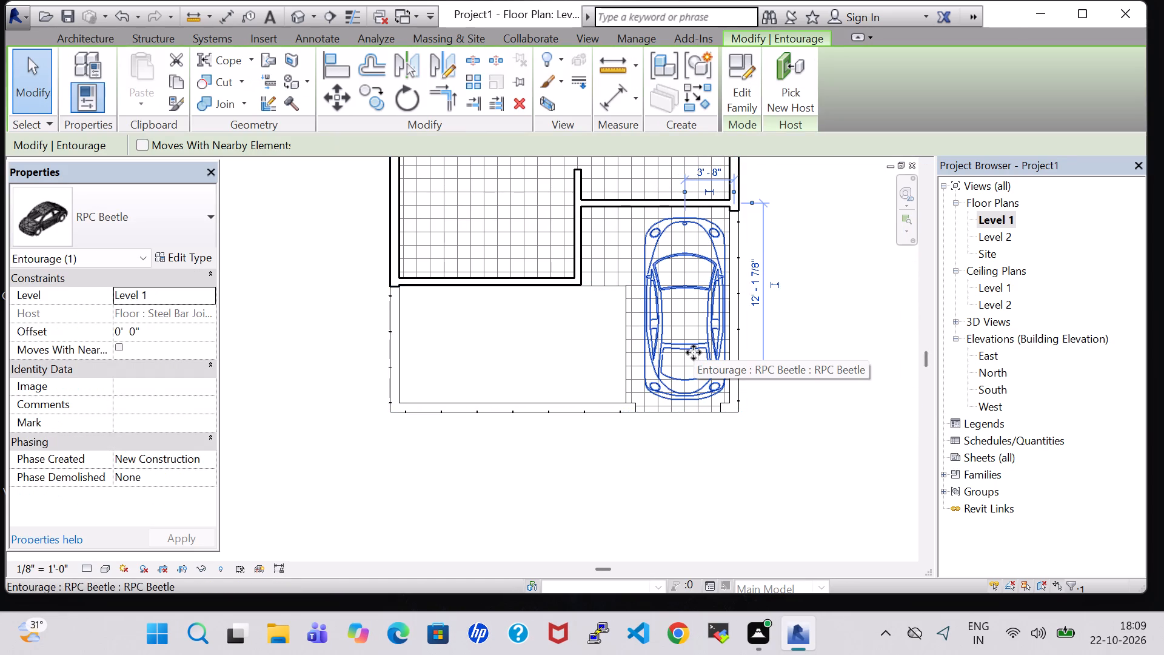
key("Left")
key("Left")
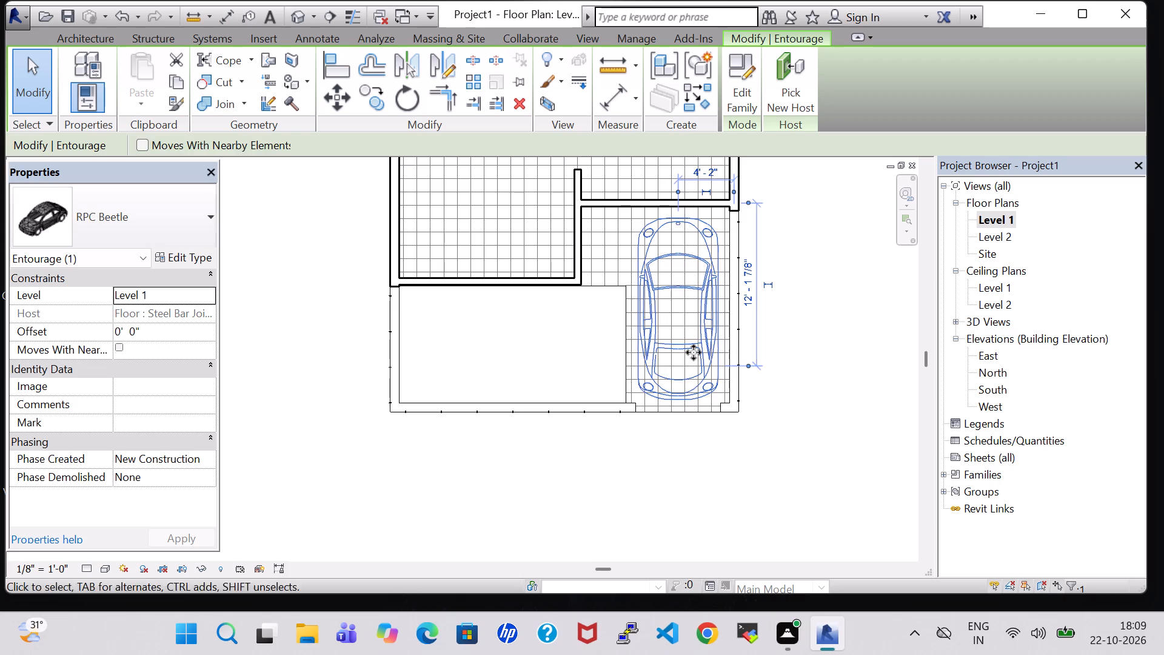
Examine the roofed building and the parked car in 3D from the front, west and east sides.
left_click(301, 16)
scroll(688, 423, "down", 2)
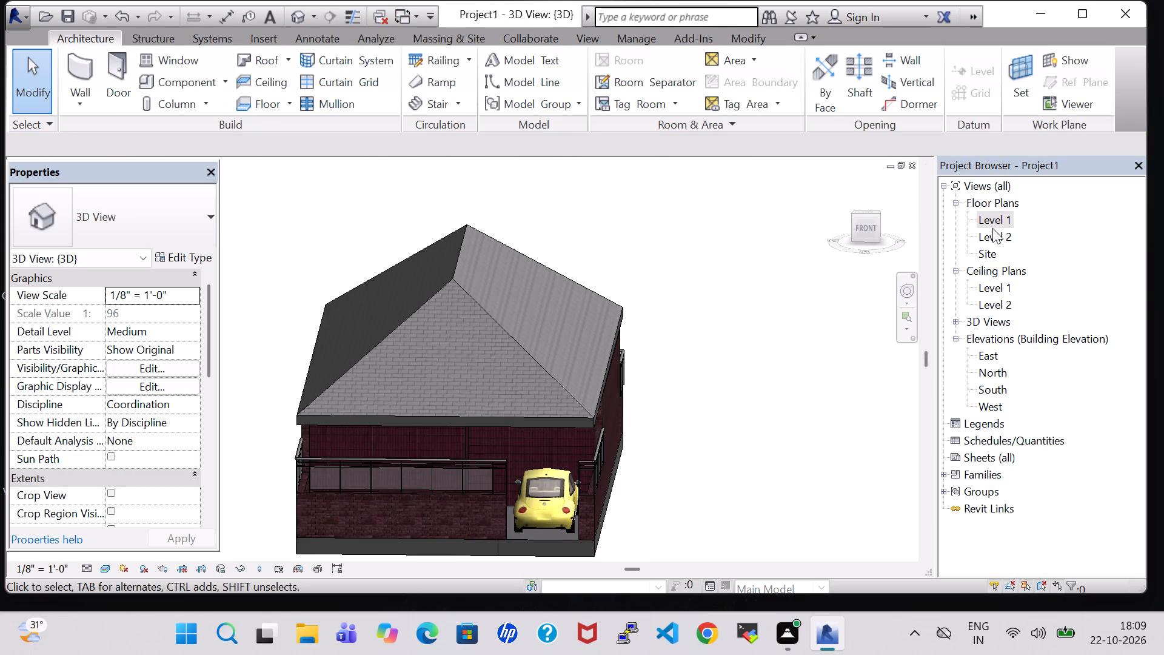
middle_click_drag(684, 458, 814, 431, "shift")
scroll(684, 459, "down", 1, "shift")
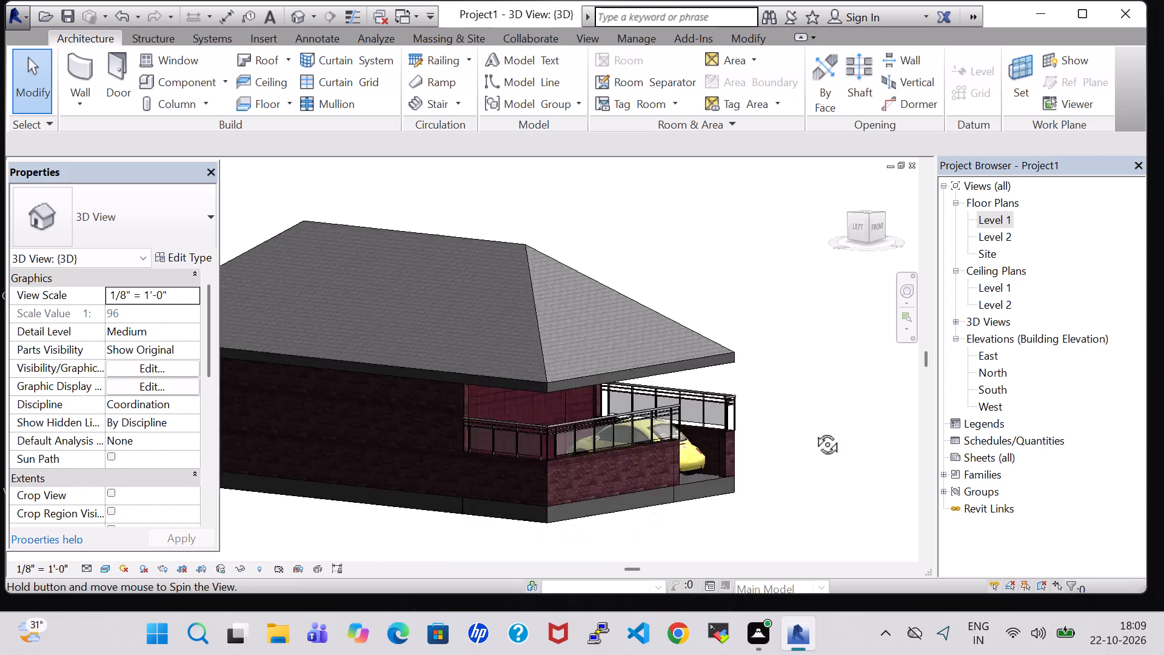
middle_click_drag(814, 431, 629, 449, "shift")
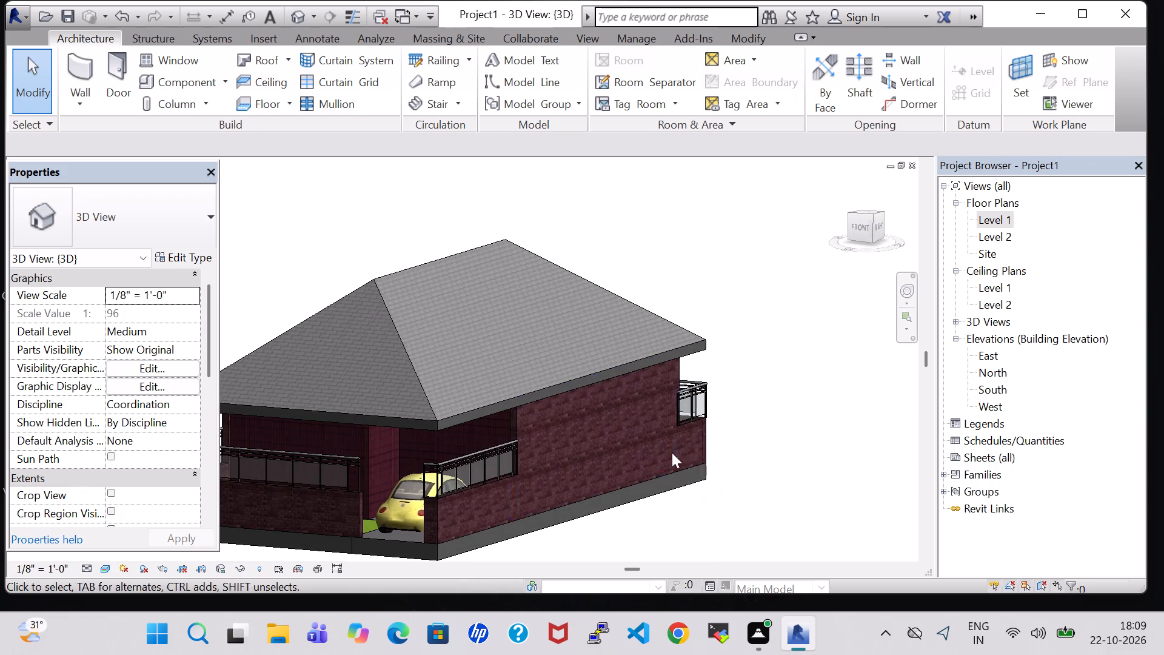
middle_click_drag(741, 458, 760, 443, "shift")
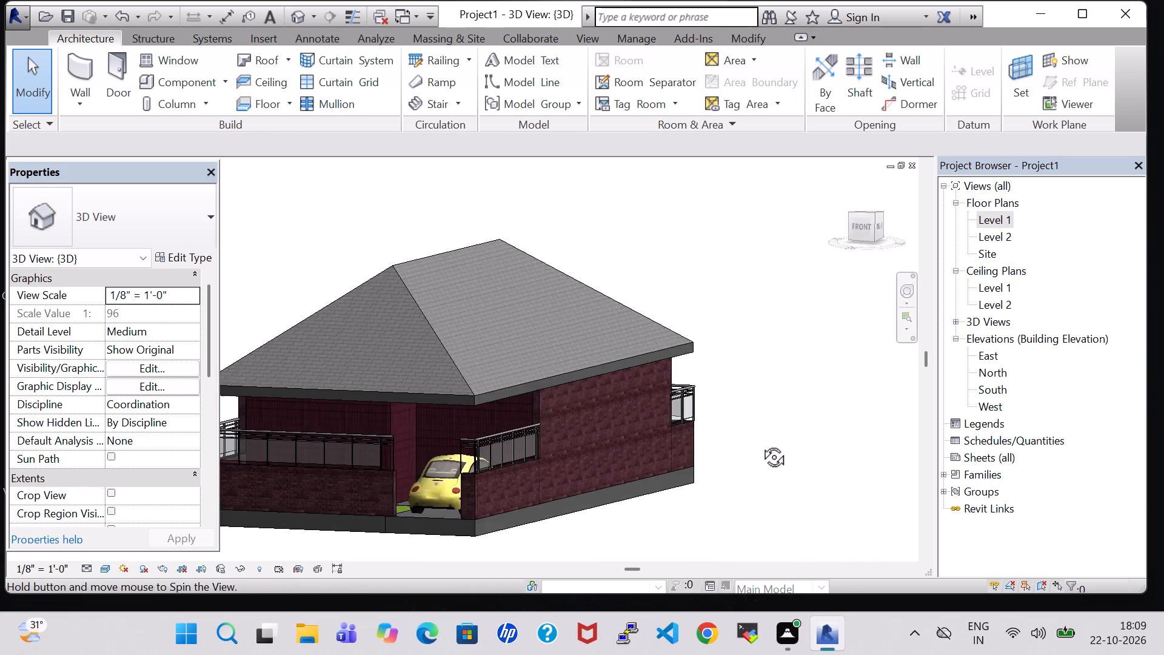
middle_click_drag(760, 443, 795, 446, "shift")
middle_click_drag(778, 437, 775, 446, "shift")
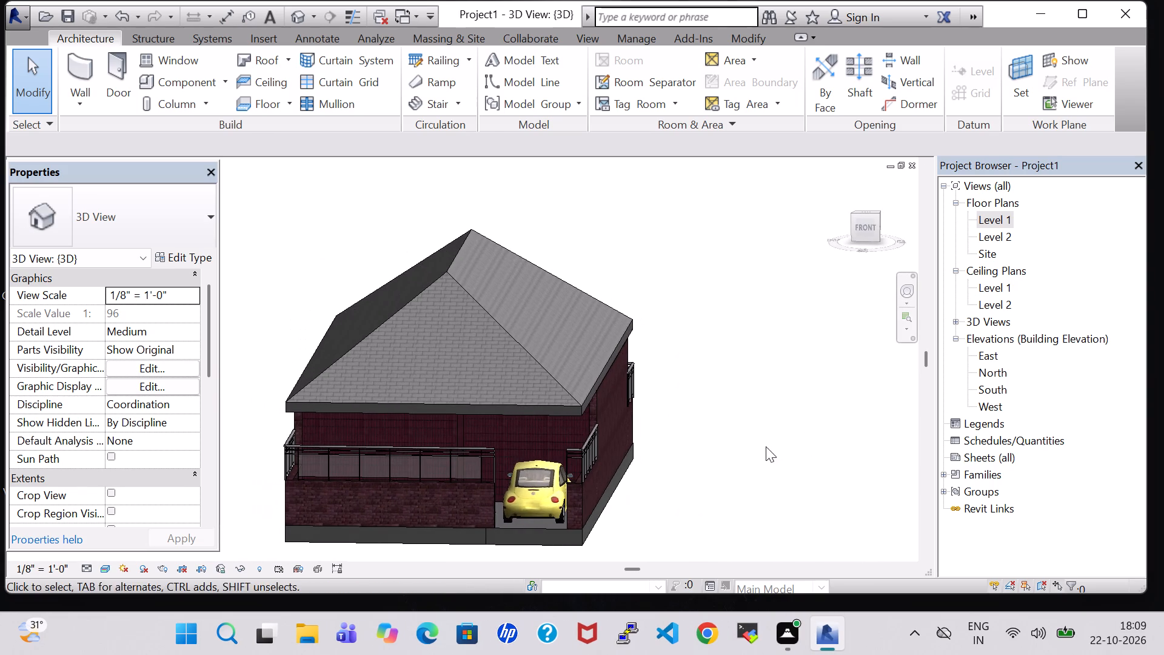
Examine the parked car and front yard in the Level 1 plan and in 3D from the front.
double_click(1001, 215)
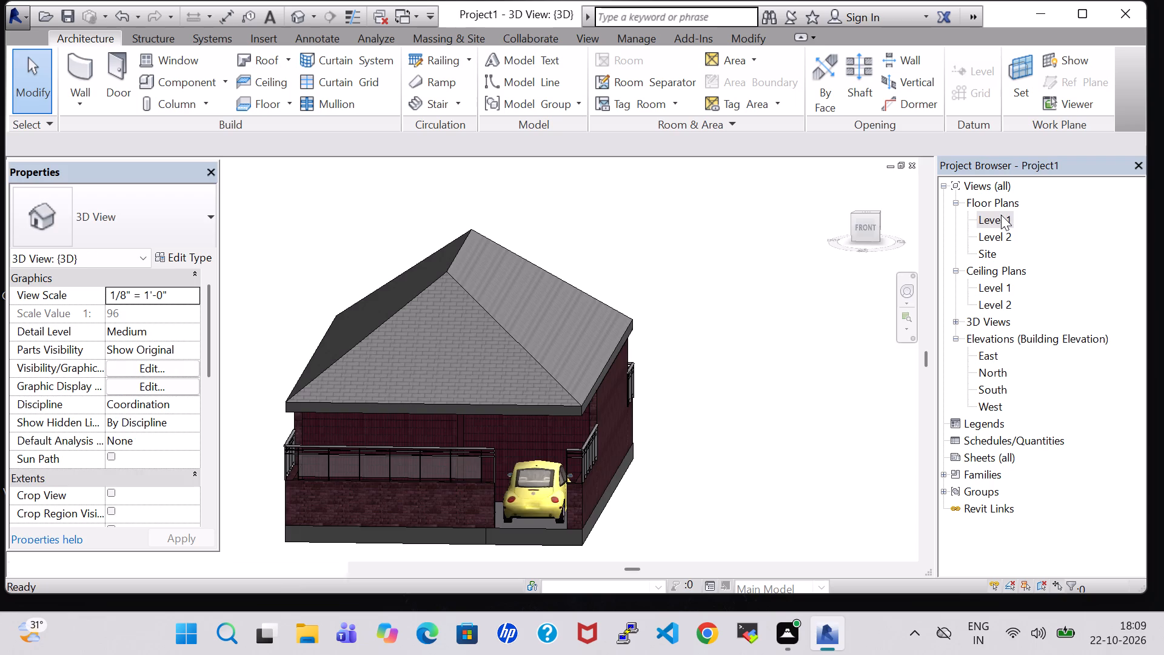
scroll(759, 351, "down", 5)
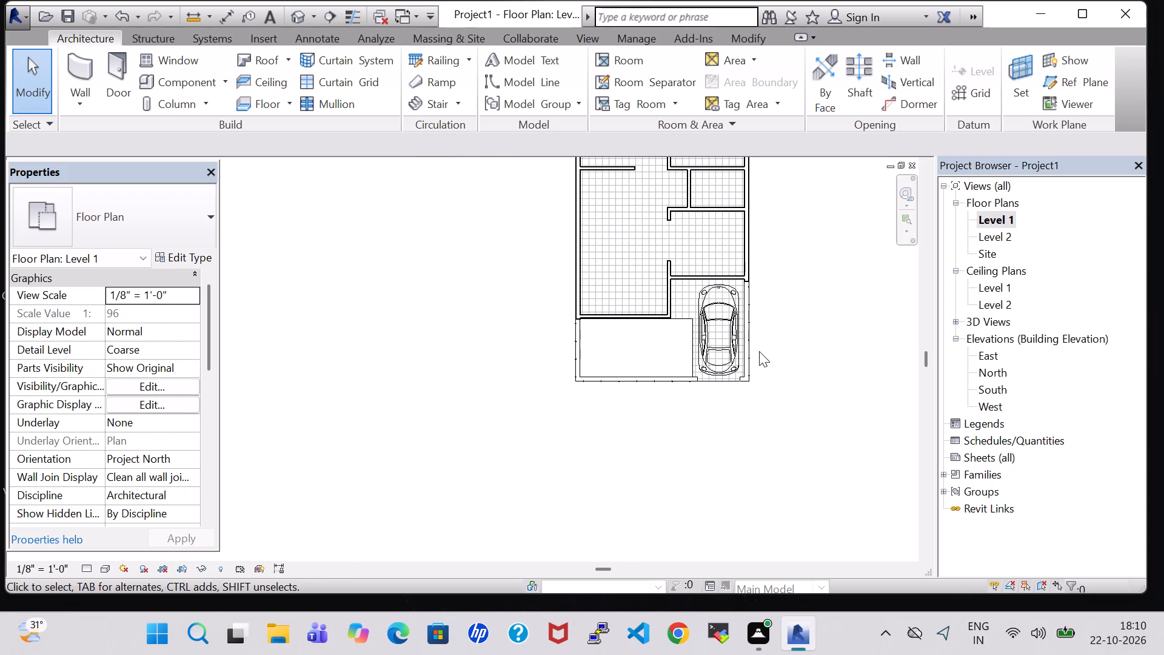
scroll(703, 391, "up", 2)
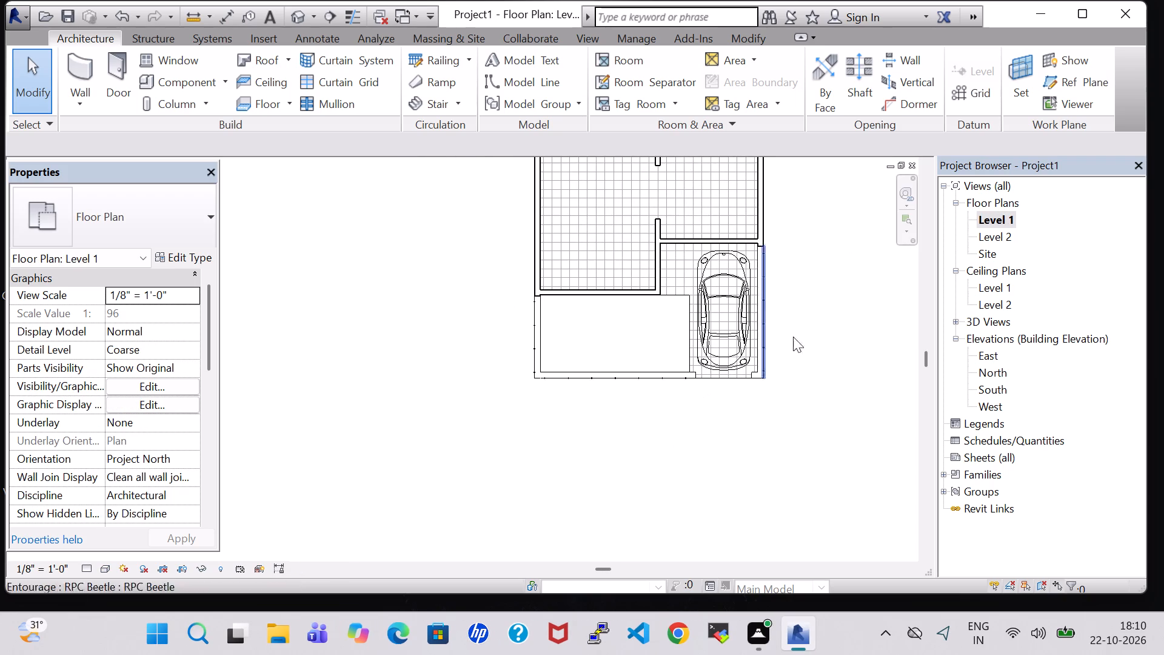
middle_click_drag(837, 305, 826, 379)
scroll(834, 371, "up", 1)
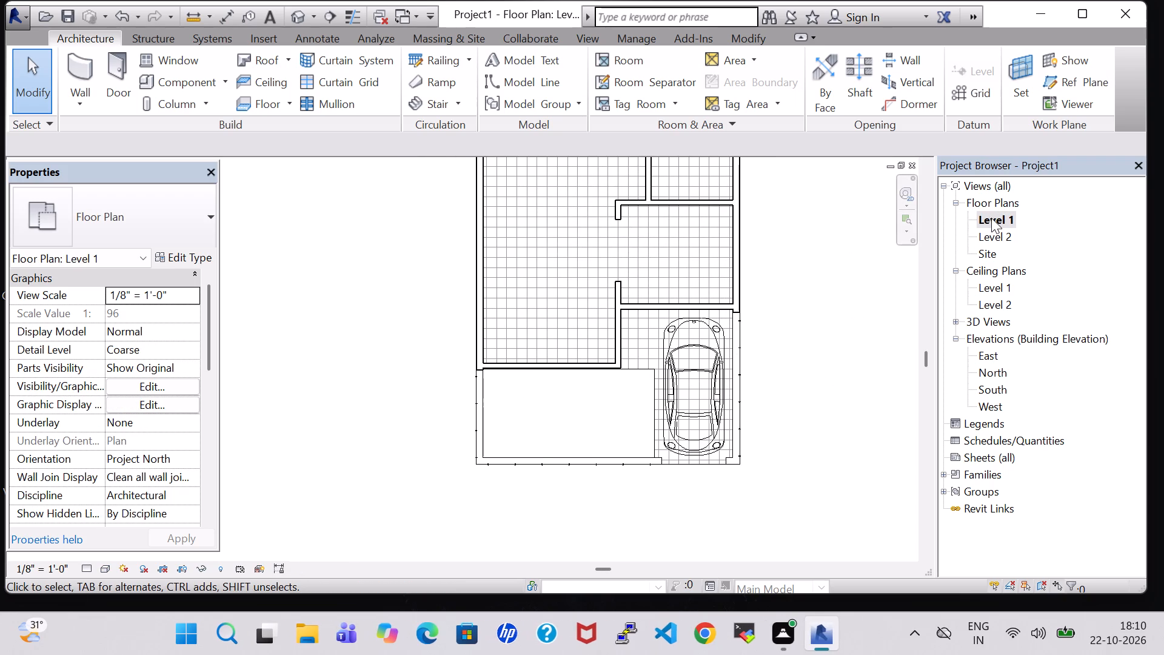
double_click(991, 218)
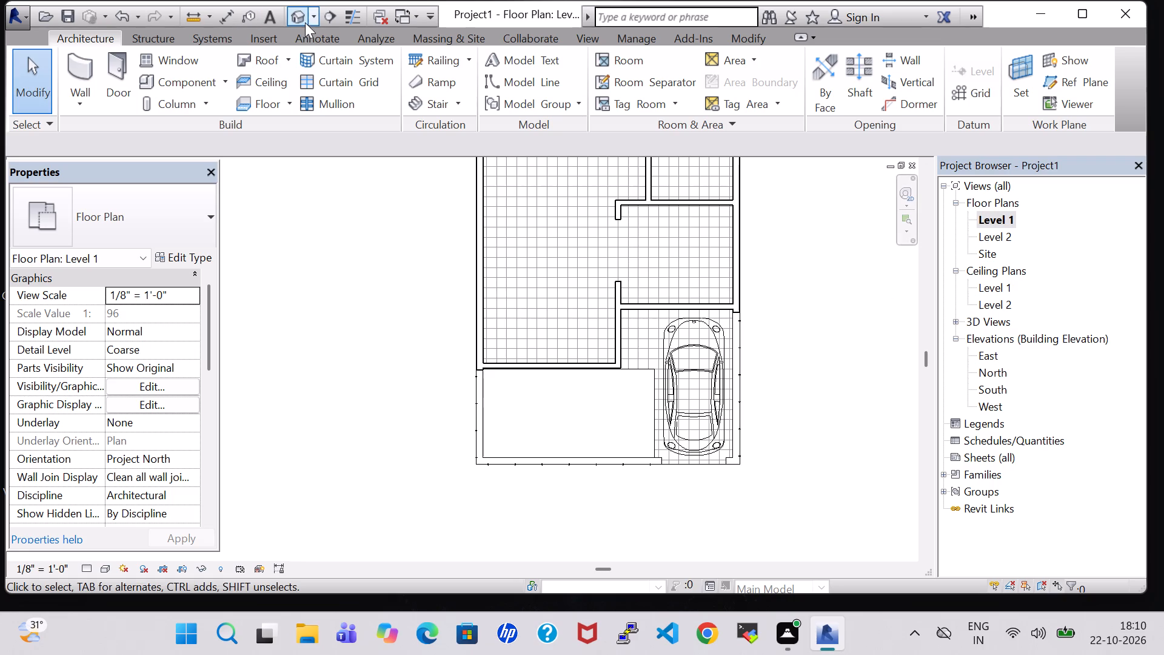
left_click(305, 19)
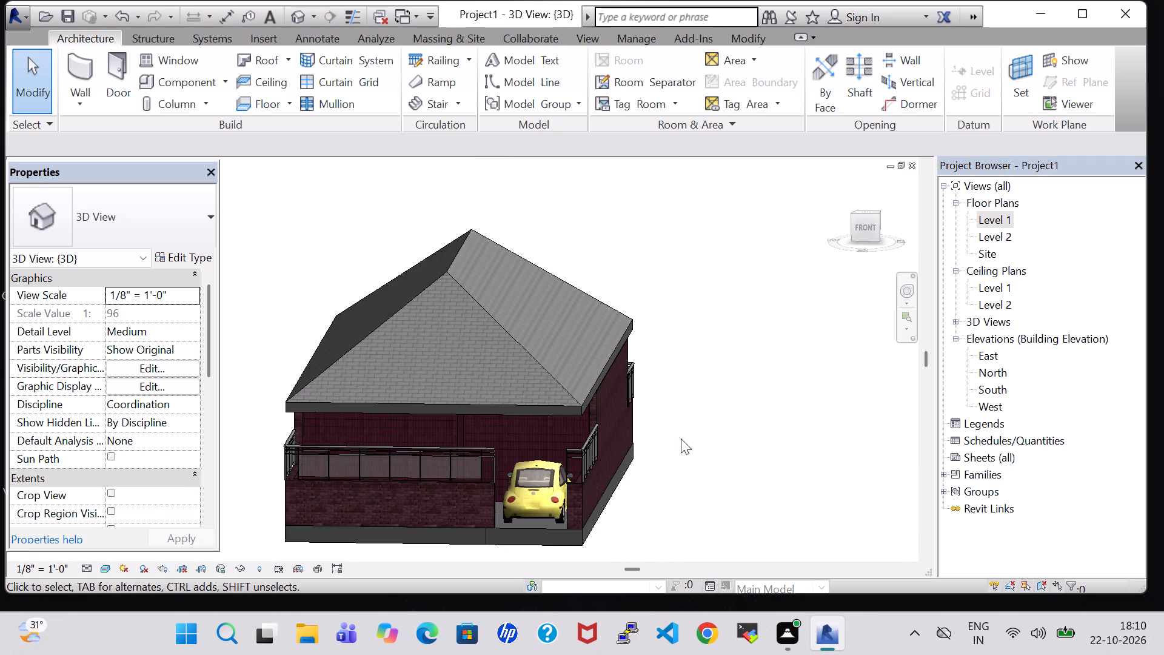
middle_click(671, 486, "shift")
middle_click_drag(671, 486, 672, 462, "shift")
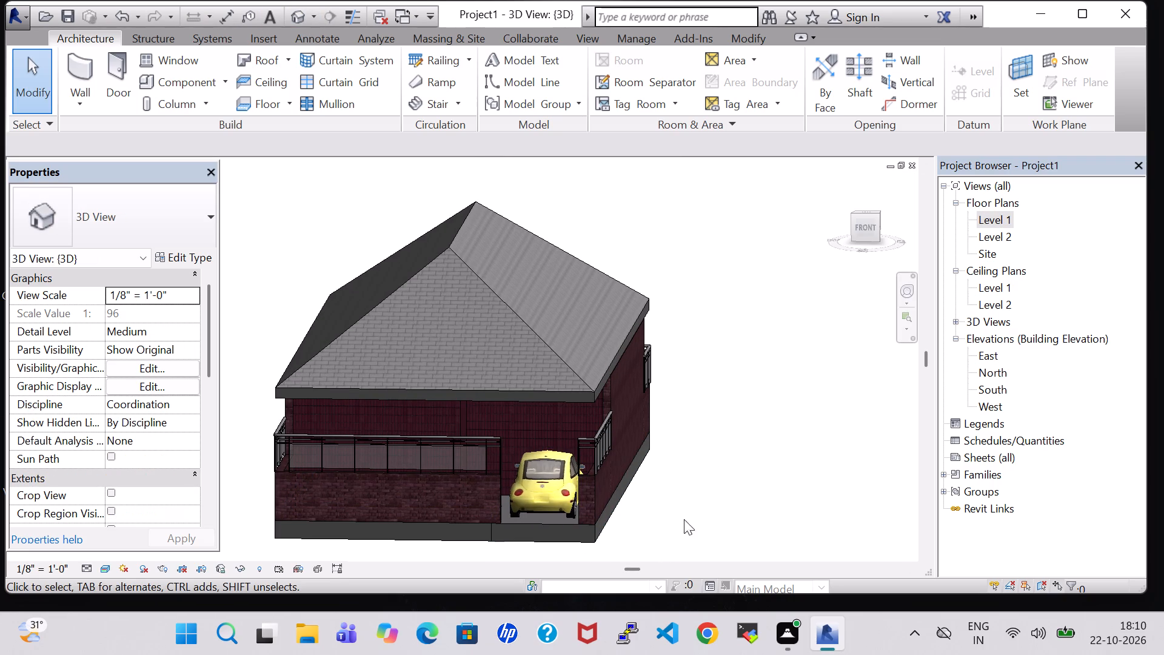
scroll(678, 497, "up", 2)
middle_click_drag(678, 497, 703, 433)
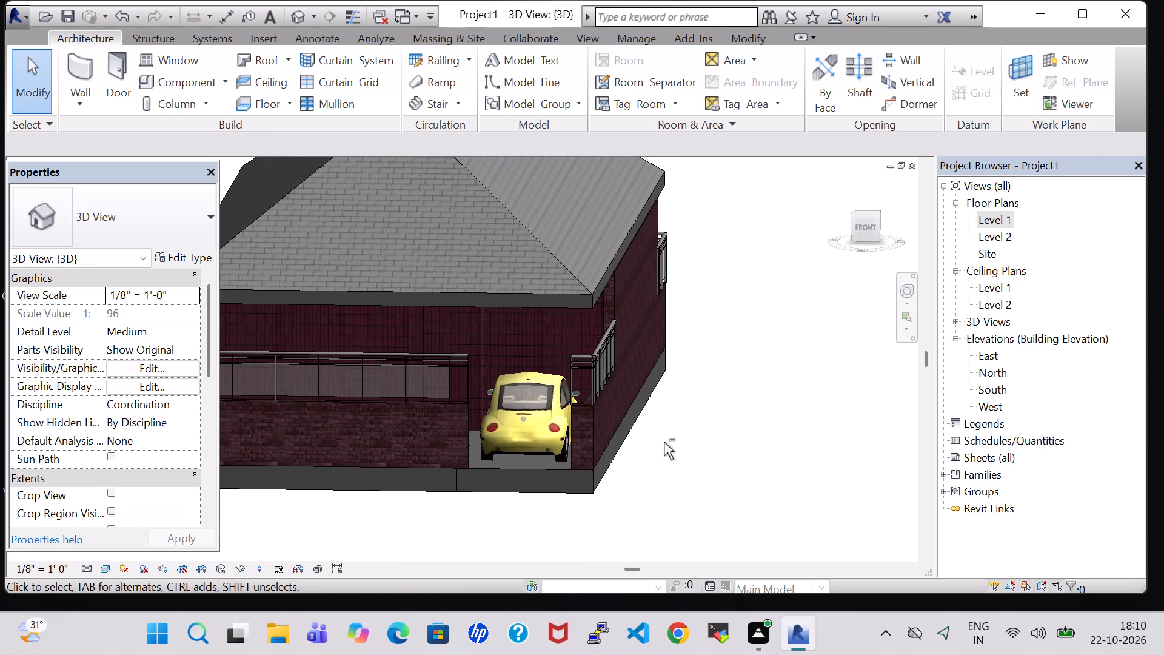
middle_click(664, 442, "shift")
middle_click_drag(664, 442, 676, 479, "shift")
middle_click_drag(689, 456, 712, 435, "shift")
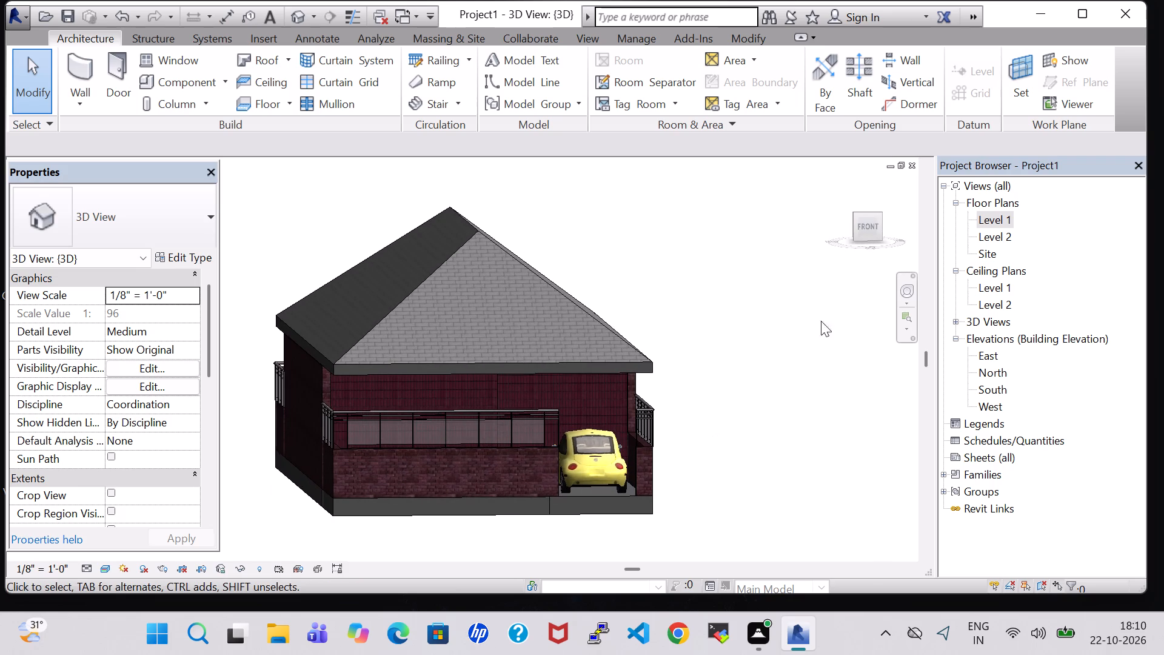
Load the RPC Tree - Conifer family from the Planting folder and place one Chinese Juniper - 7' at the front yard's southwest corner on Level 1.
double_click(998, 218)
scroll(658, 433, "down", 2)
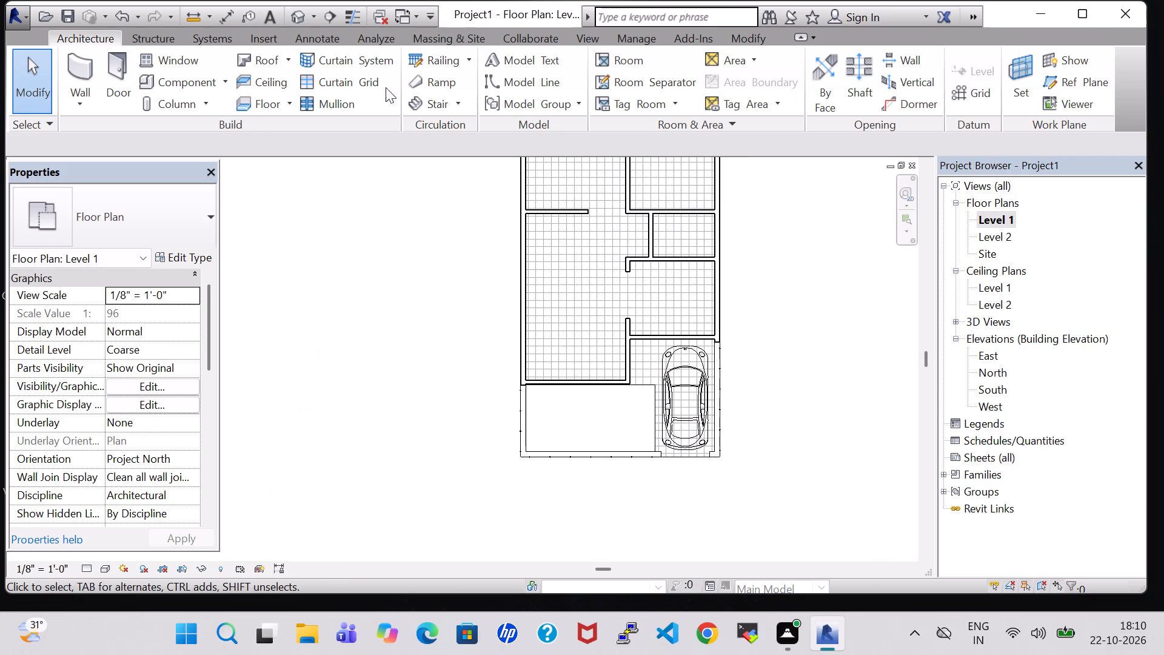
left_click(191, 75)
left_click(741, 90)
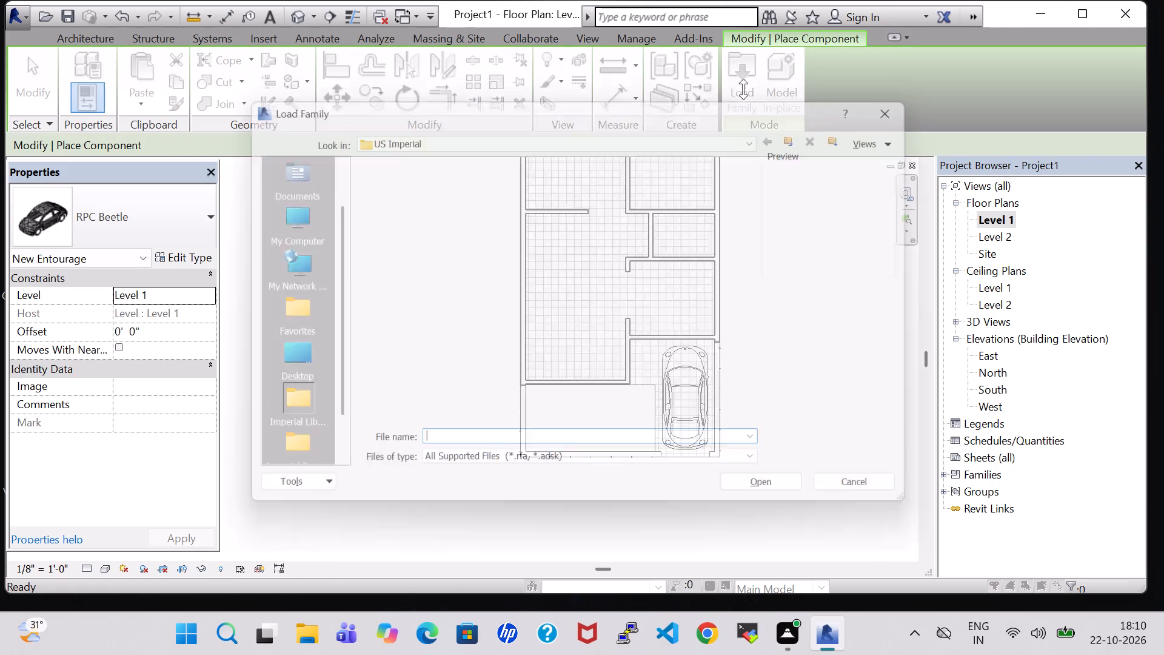
scroll(637, 313, "down", 1)
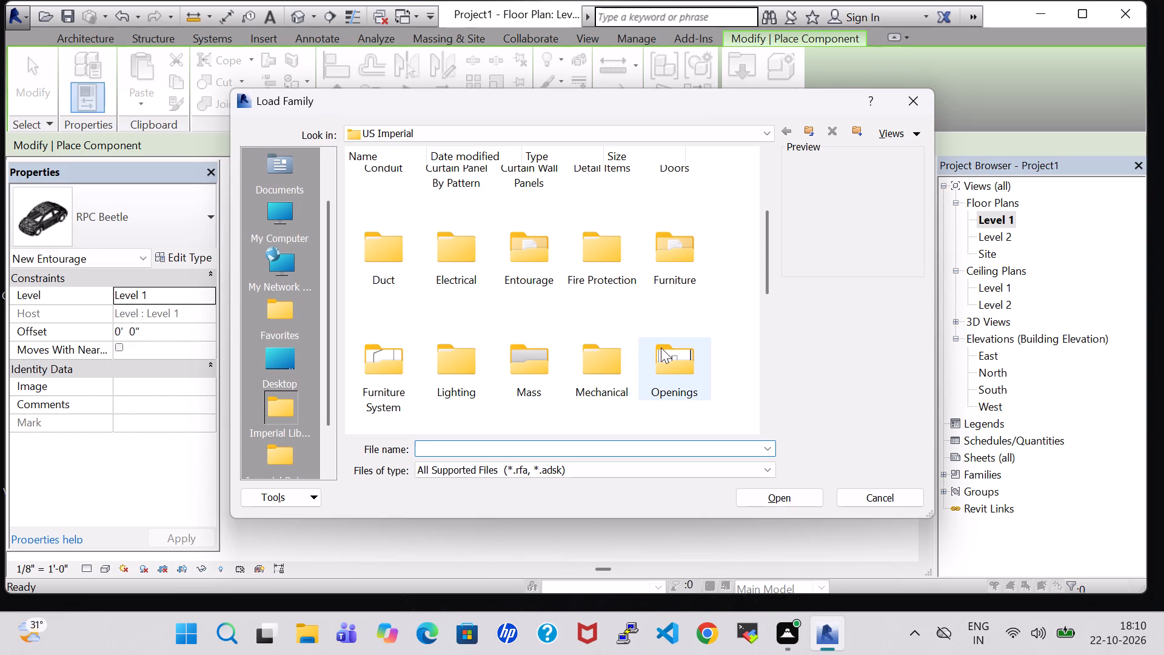
scroll(497, 267, "up", 1)
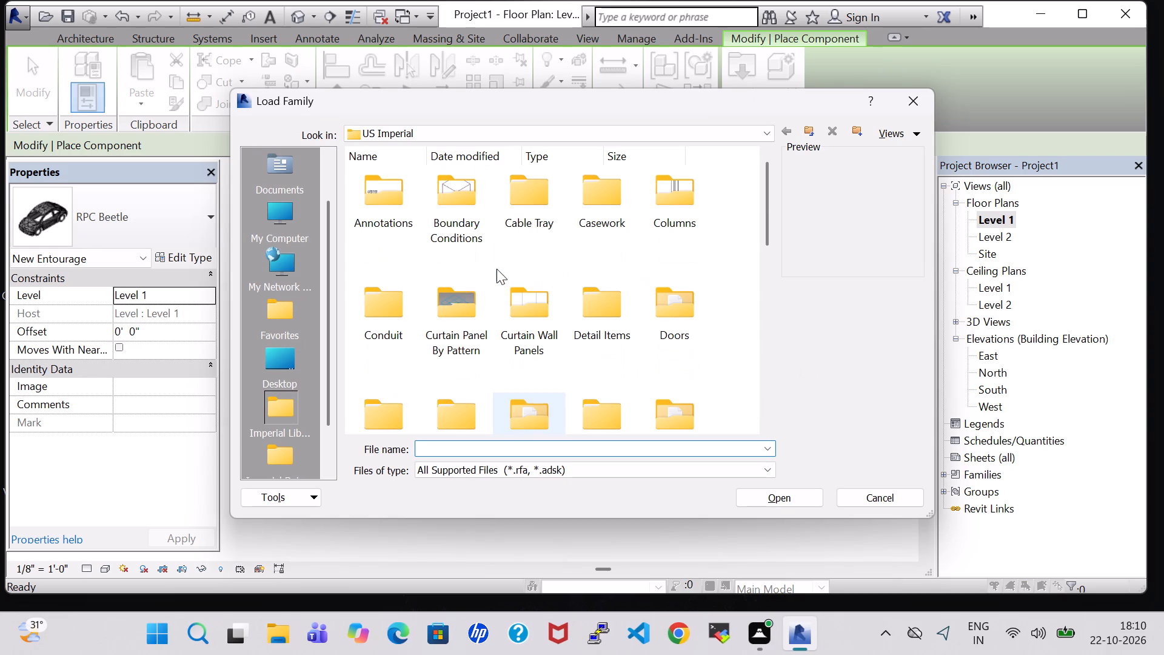
scroll(481, 247, "down", 2)
double_click(463, 294)
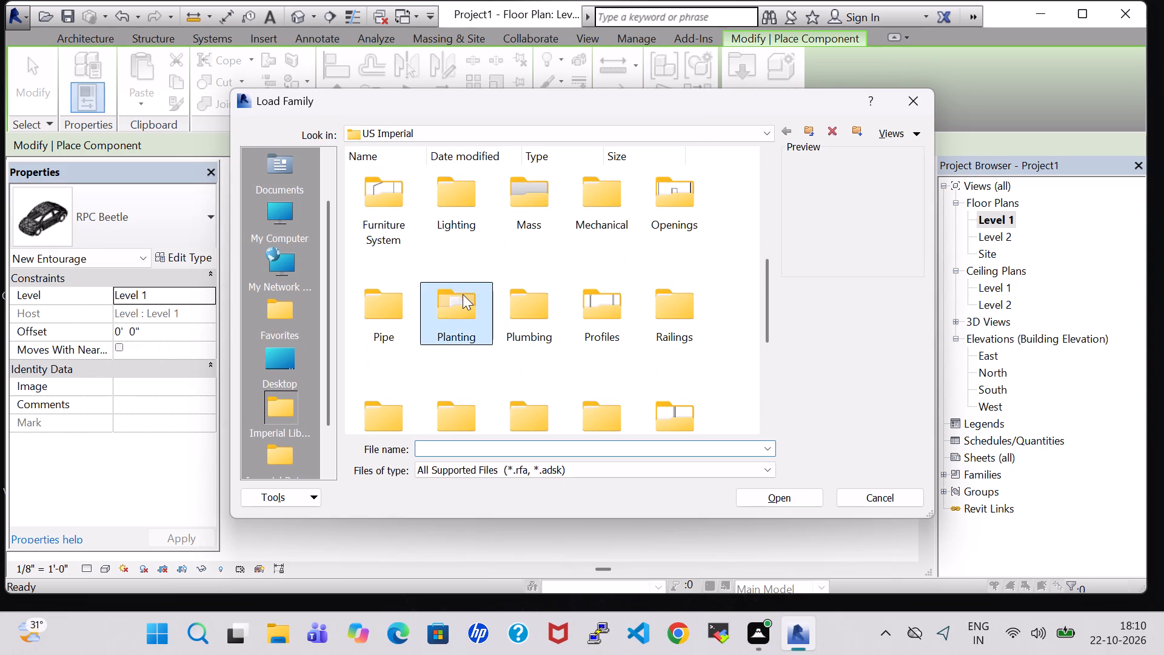
left_click(598, 204)
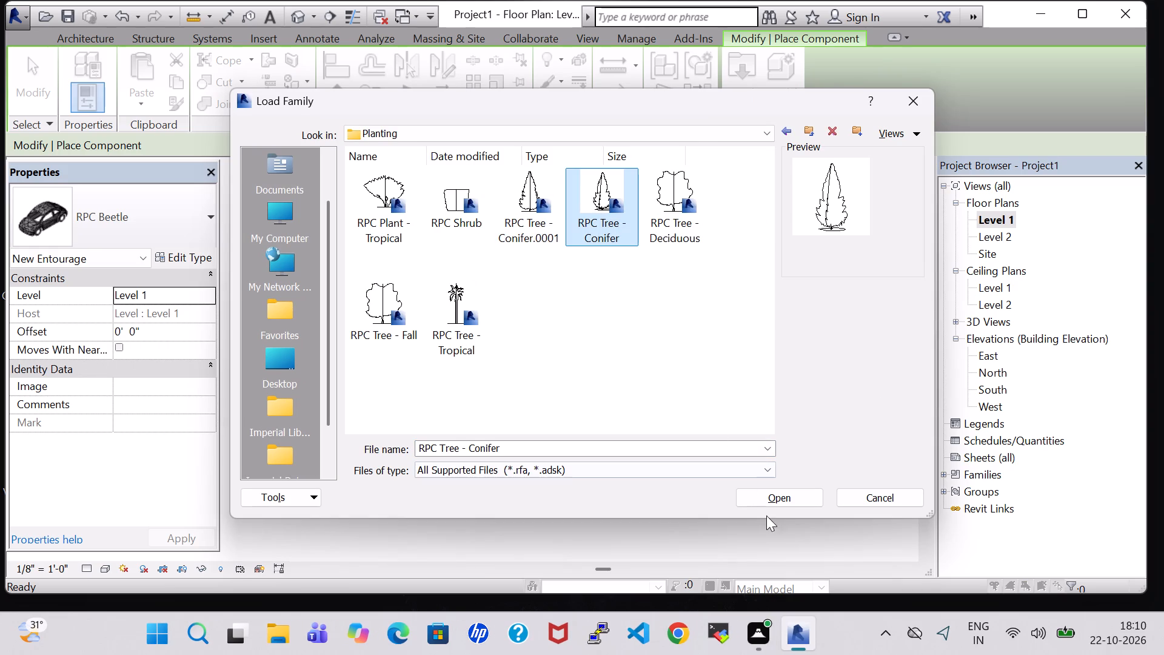
left_click(779, 501)
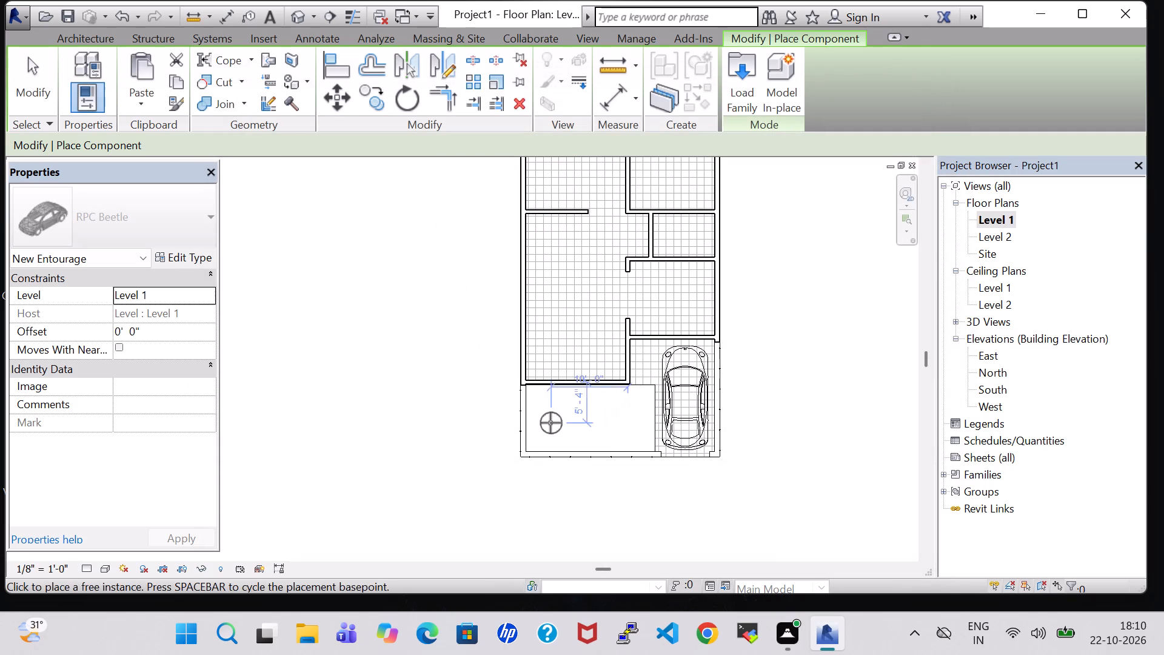
left_click(539, 436)
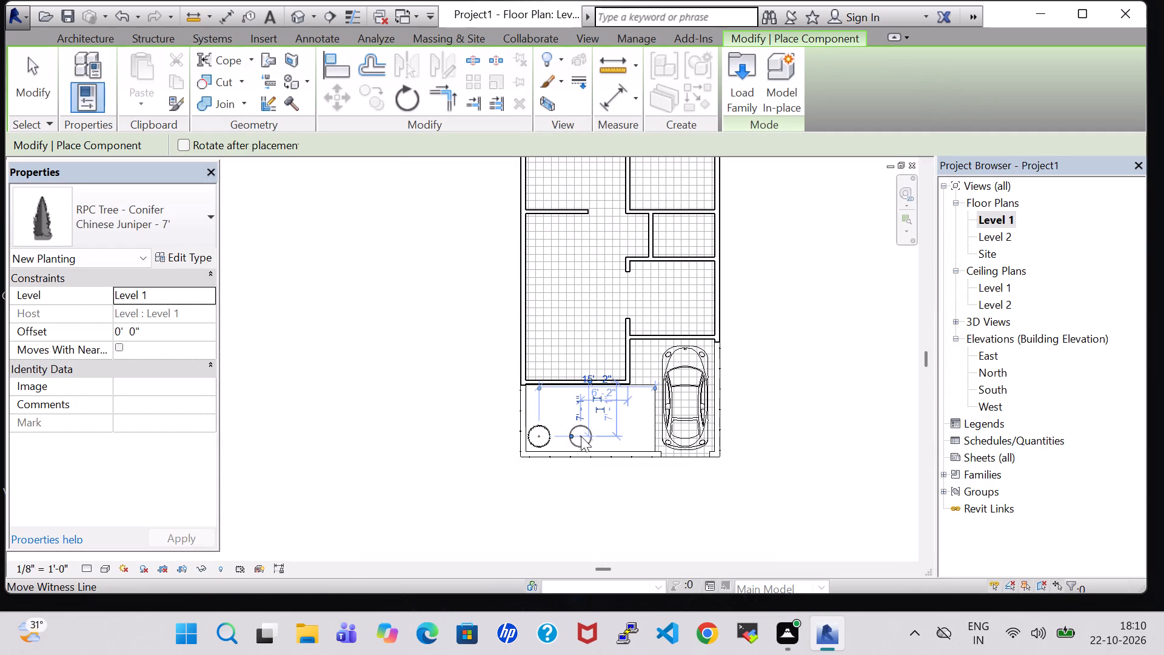
left_click(581, 436)
key("Escape")
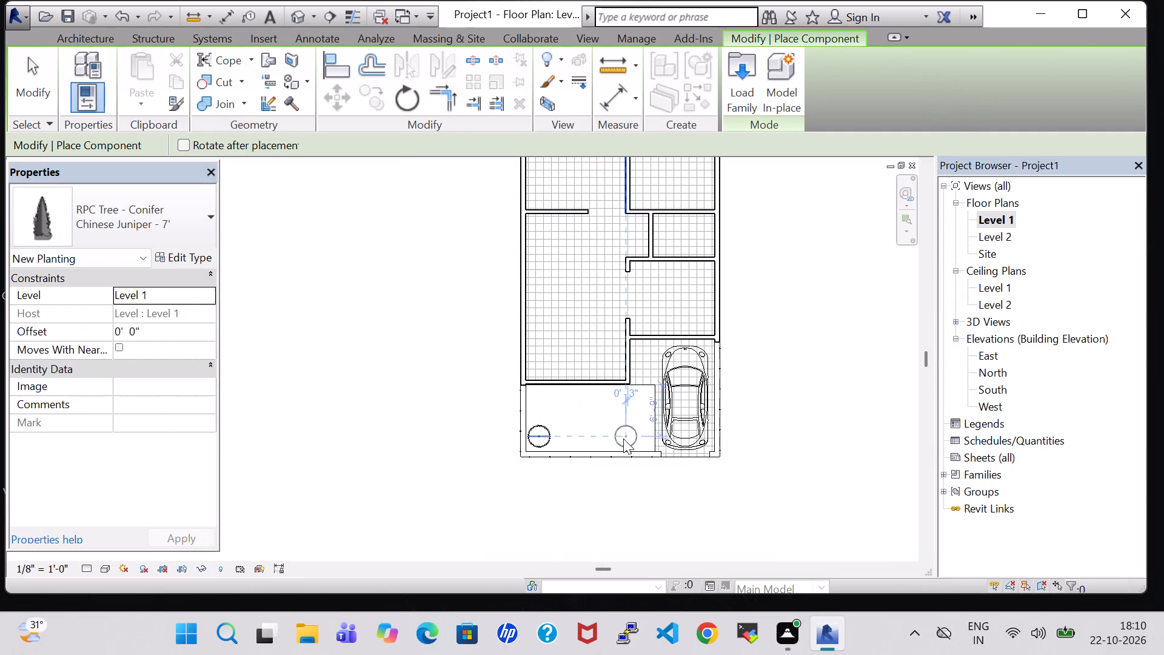
key("Escape")
Place two more Chinese Juniper - 7' trees east of the first one, in line with it along the front wall.
left_click(187, 70)
left_click(184, 81)
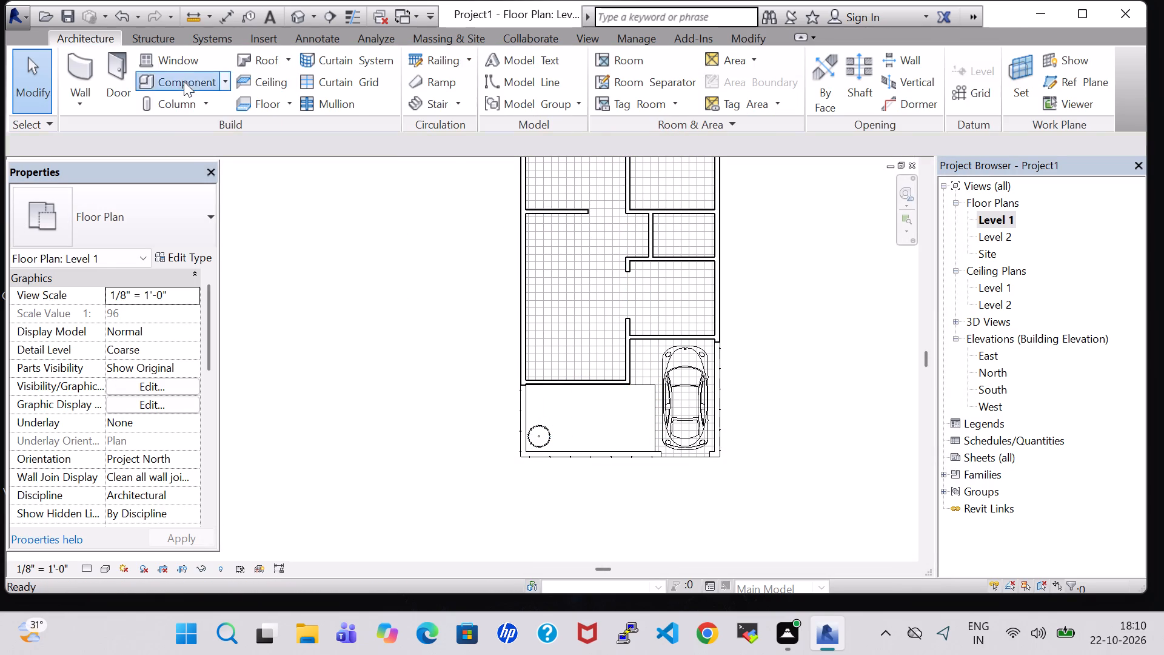
left_click(578, 435)
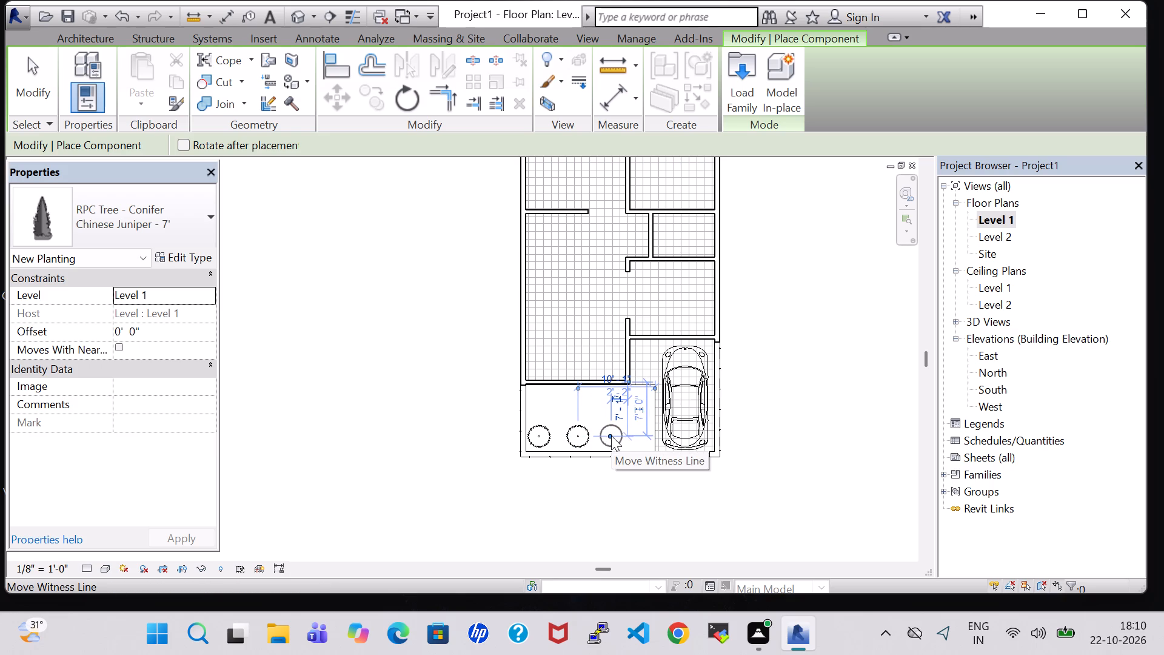
key("Escape")
left_click(610, 435)
key("Escape")
key("Escape")
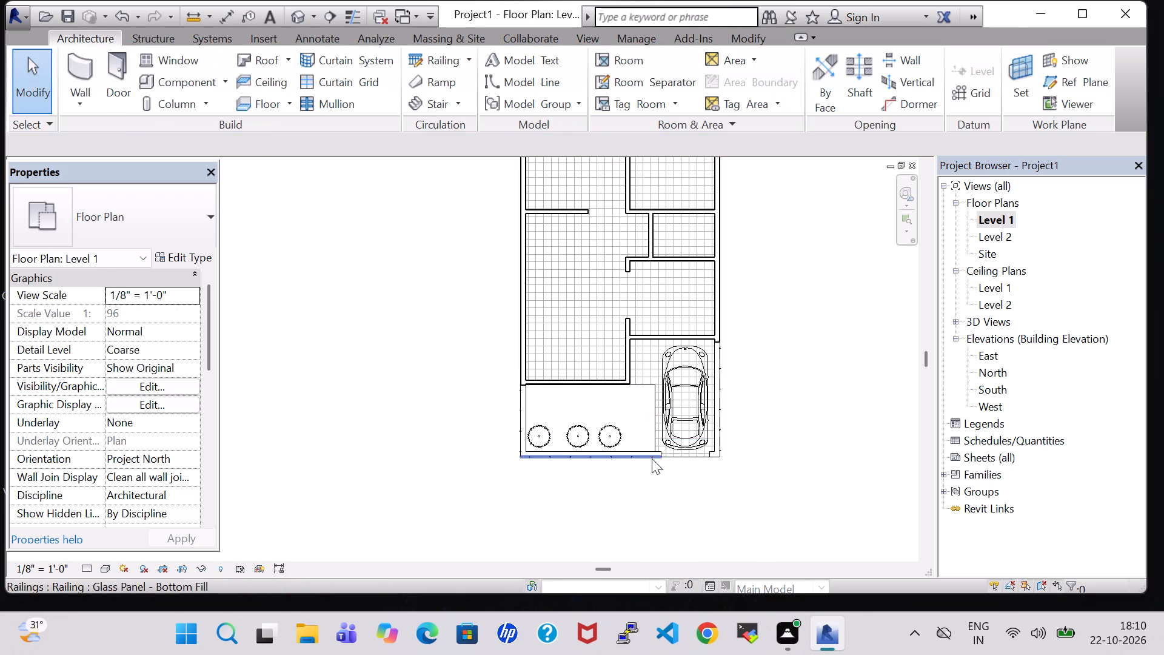
Nudge the middle conifer slightly west to even out the spacing between the three trees.
left_click(571, 438)
key("Left")
key("Left")
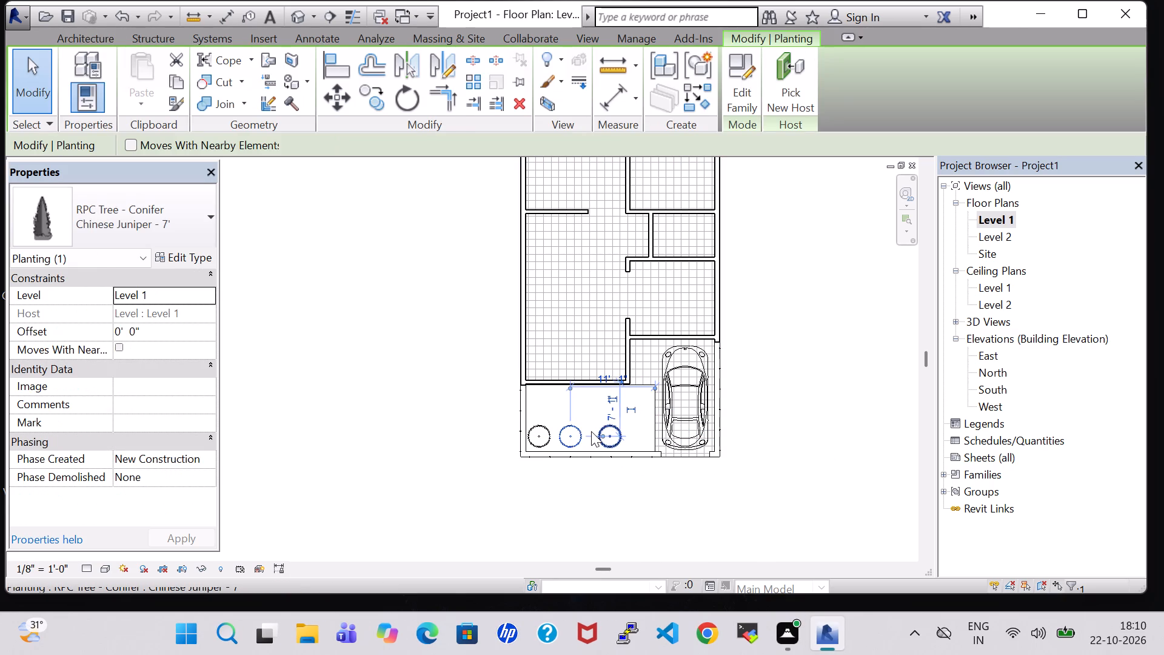
key("Right")
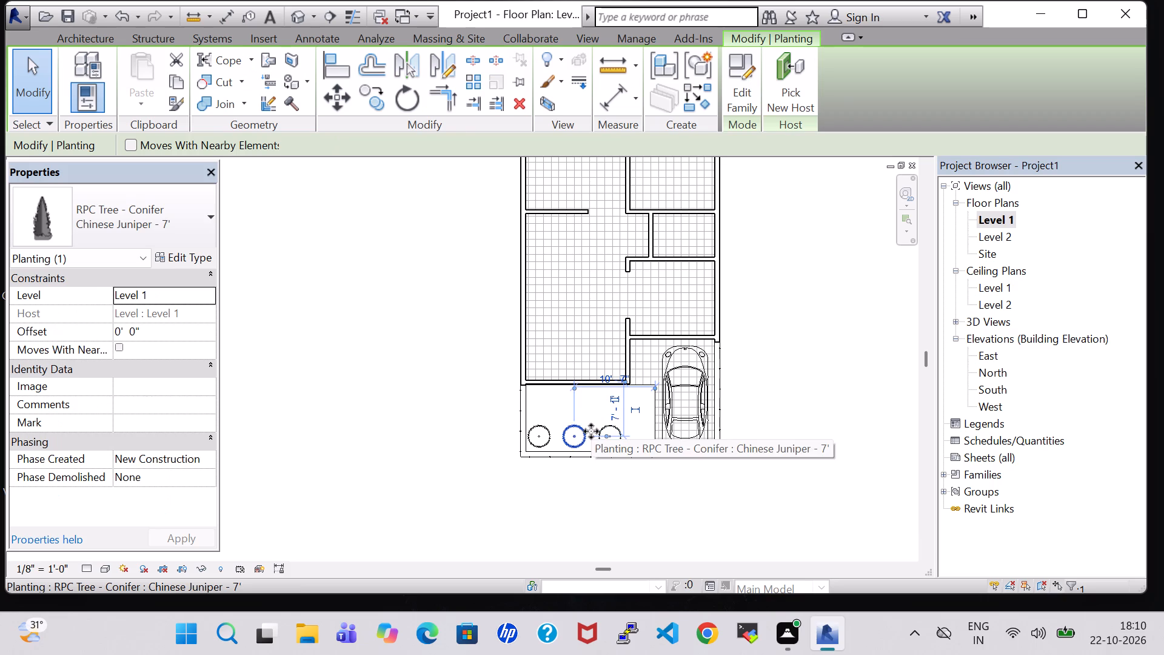
Examine the front yard trees, car and hip roof in 3D from the front and from above.
left_click(300, 15)
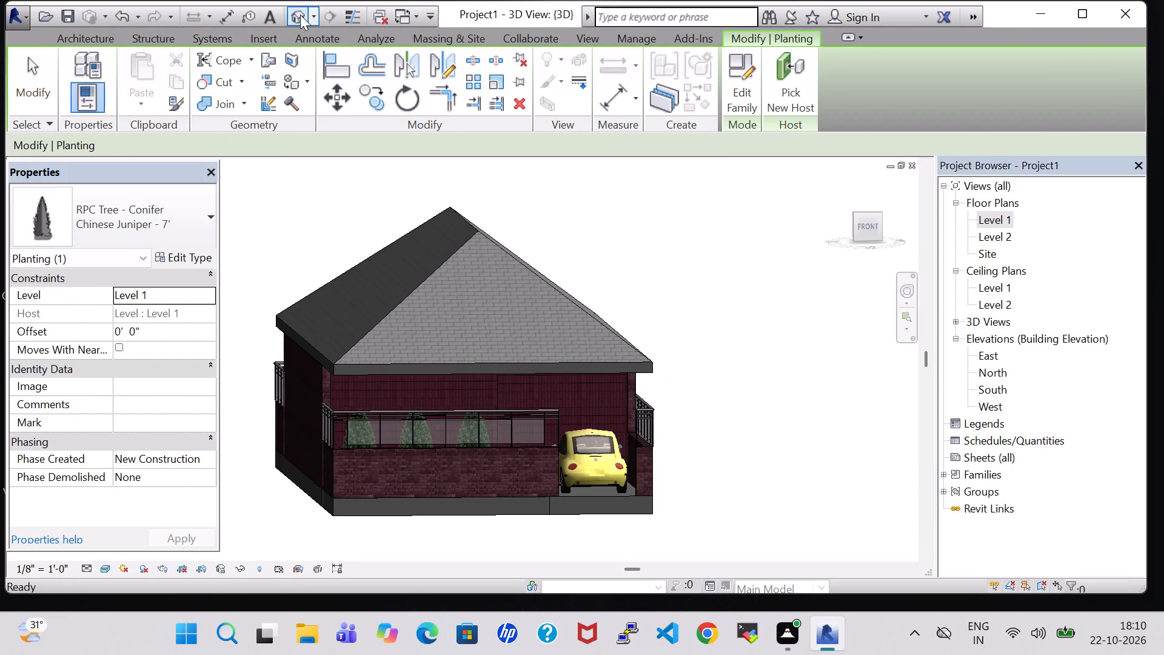
middle_click(808, 390, "shift")
middle_click_drag(808, 390, 786, 479, "shift")
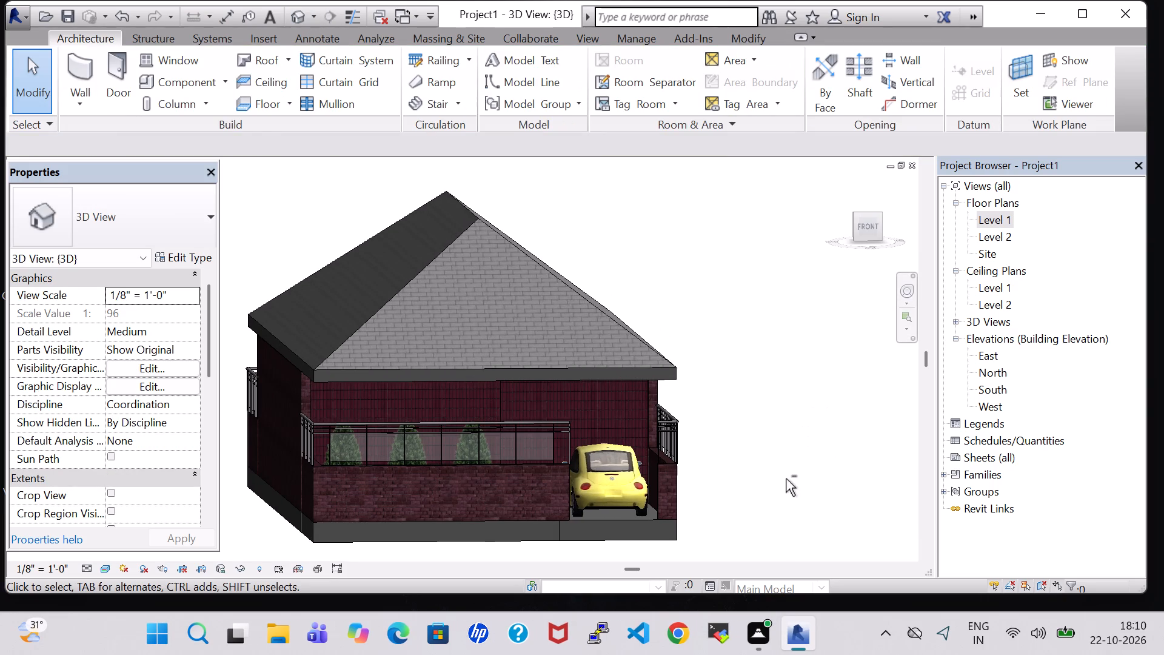
middle_click(730, 289, "shift")
middle_click_drag(730, 289, 723, 471, "shift")
middle_click_drag(698, 275, 697, 364, "shift")
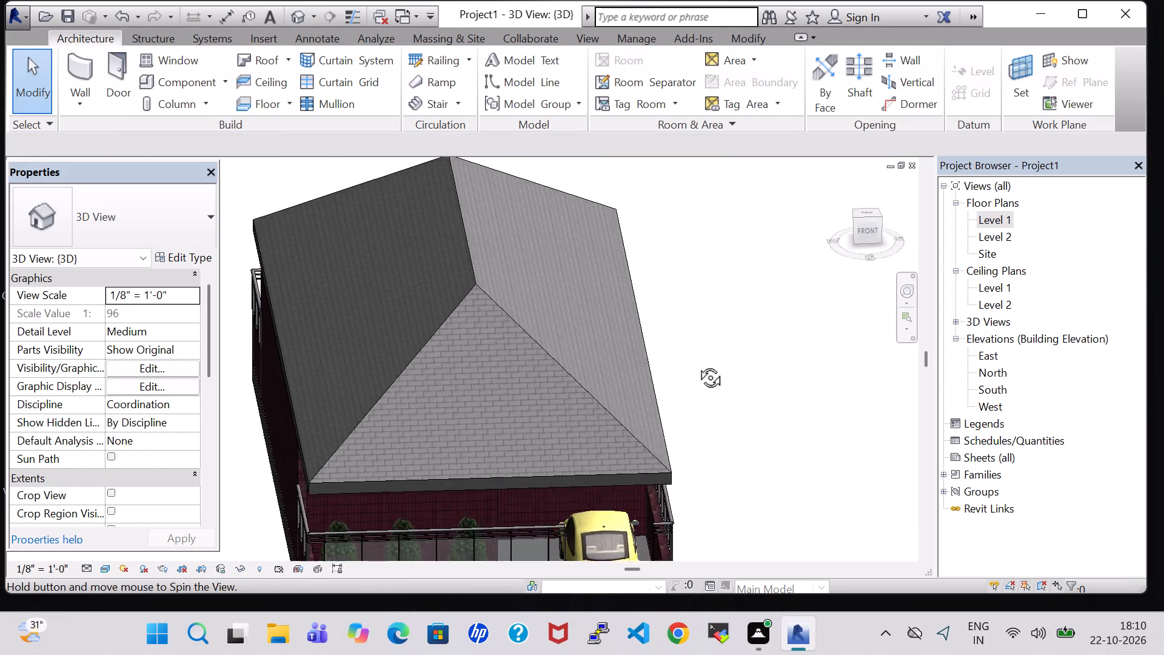
middle_click_drag(697, 364, 684, 398, "shift")
middle_click_drag(672, 420, 752, 327)
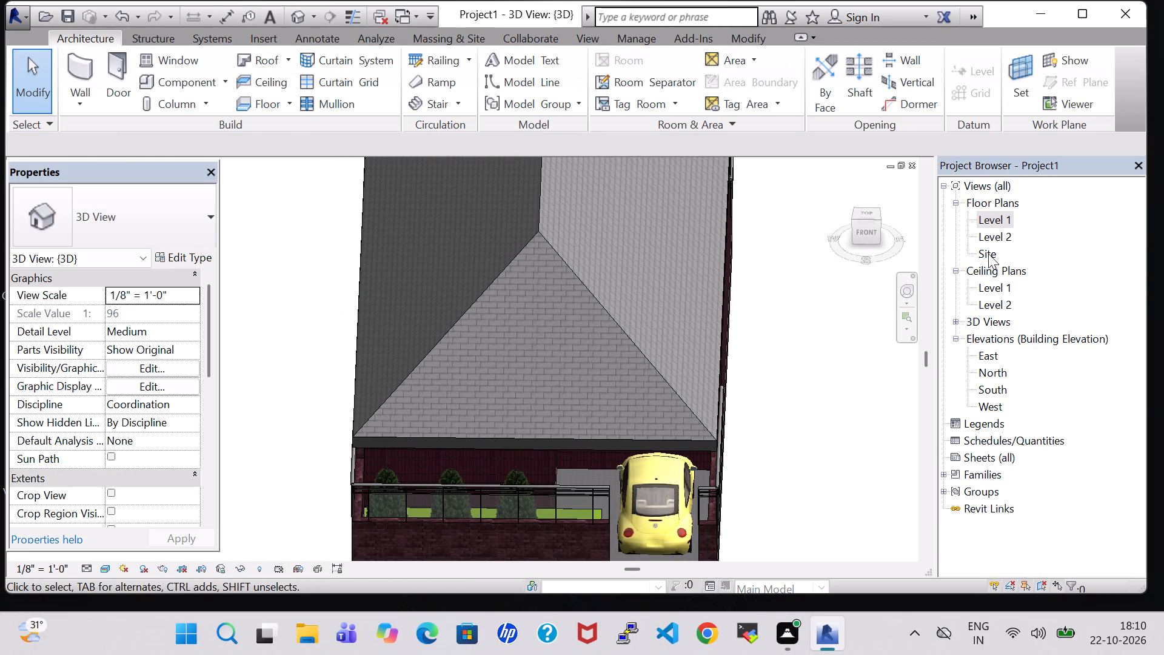
On the Level 1 plan, load the Park Bench family from the site Accessories folder for component placement.
double_click(1007, 229)
double_click(1002, 219)
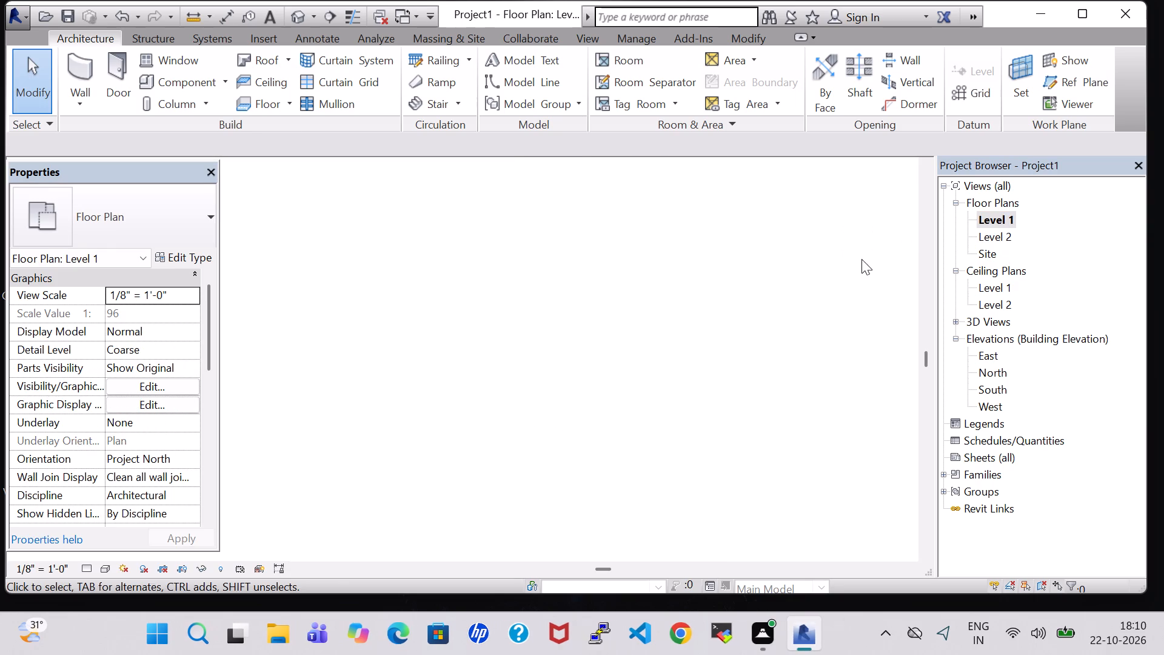
scroll(795, 294, "down", 2)
left_click(178, 76)
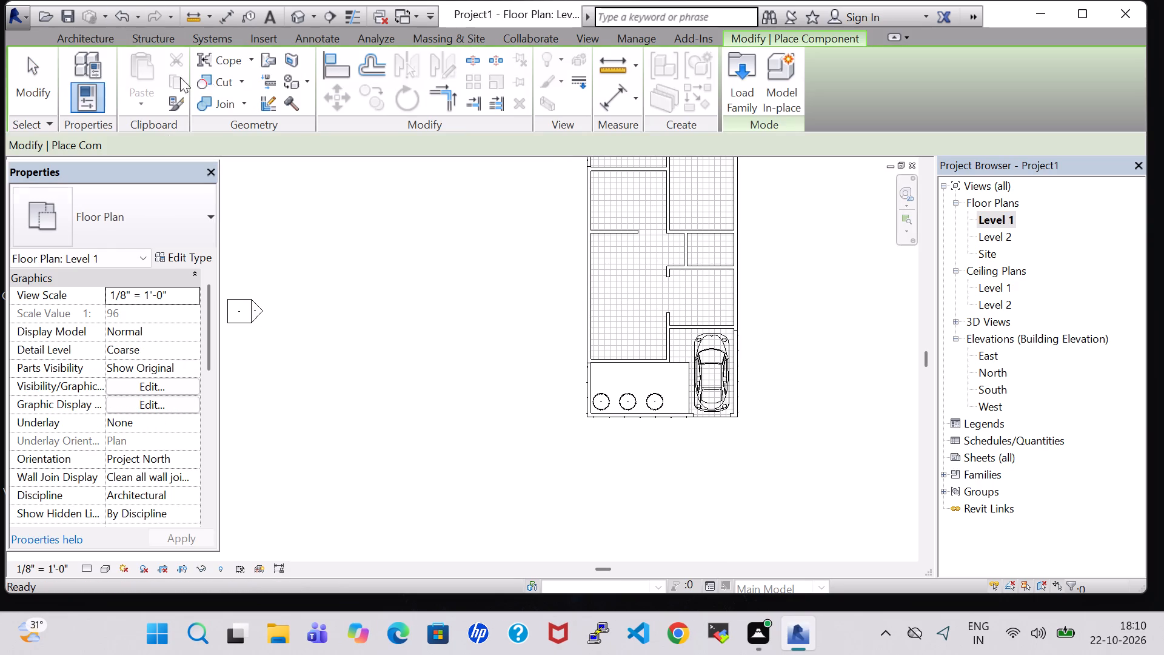
left_click(752, 93)
scroll(677, 258, "down", 1)
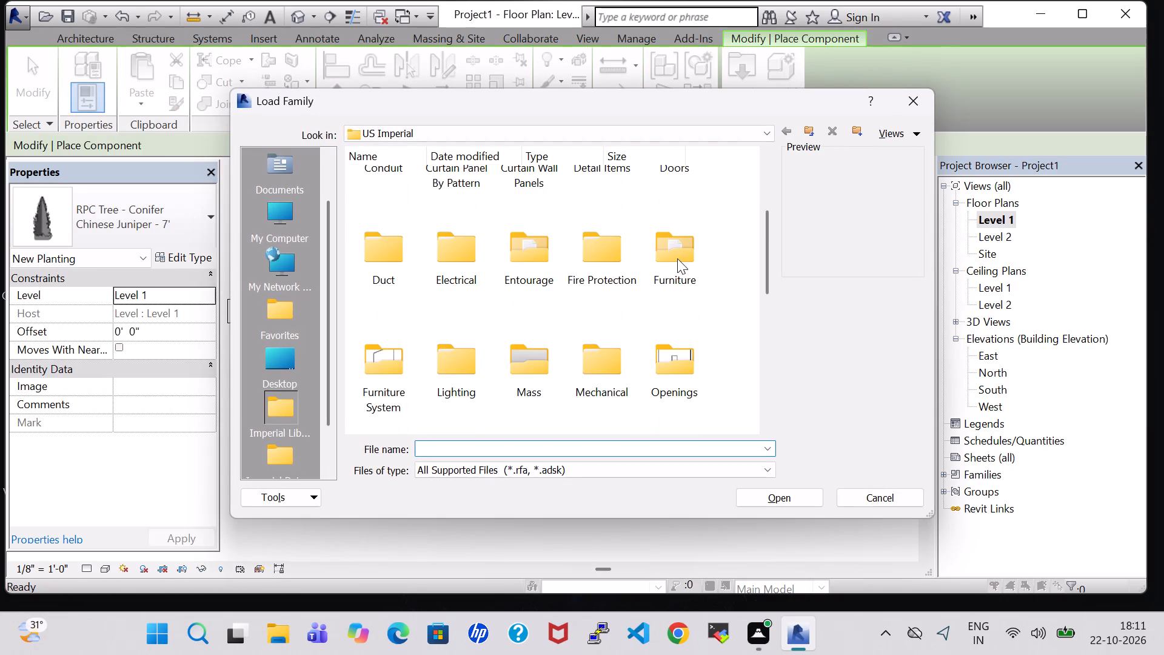
scroll(550, 298, "down", 1)
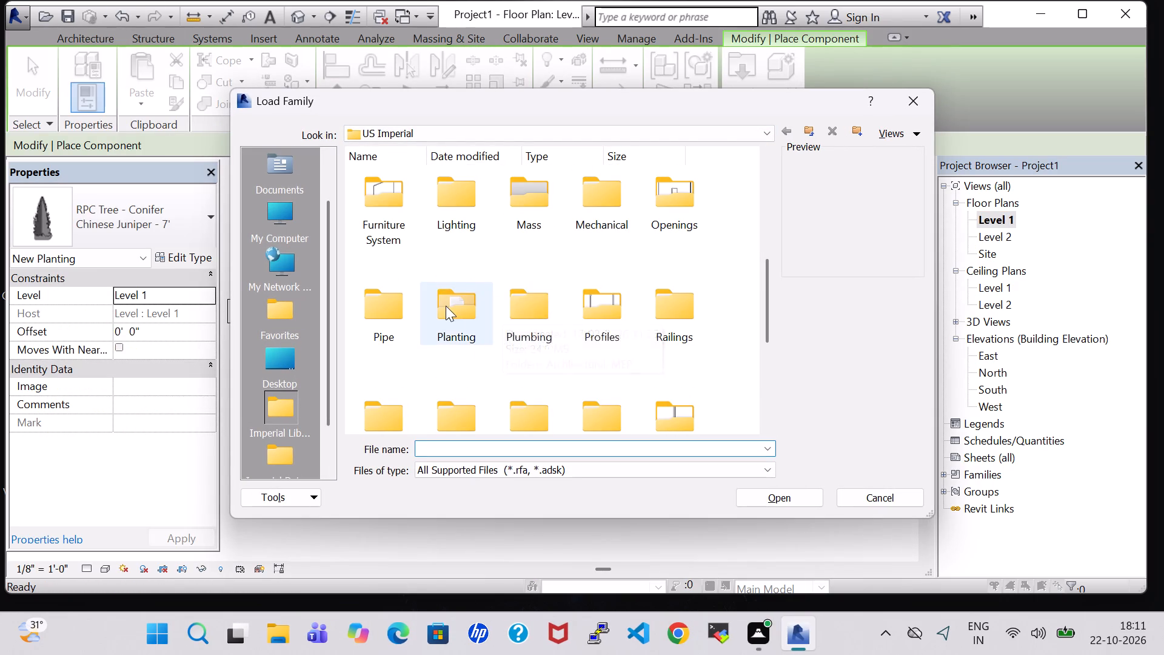
scroll(446, 306, "down", 1)
double_click(403, 255)
double_click(451, 193)
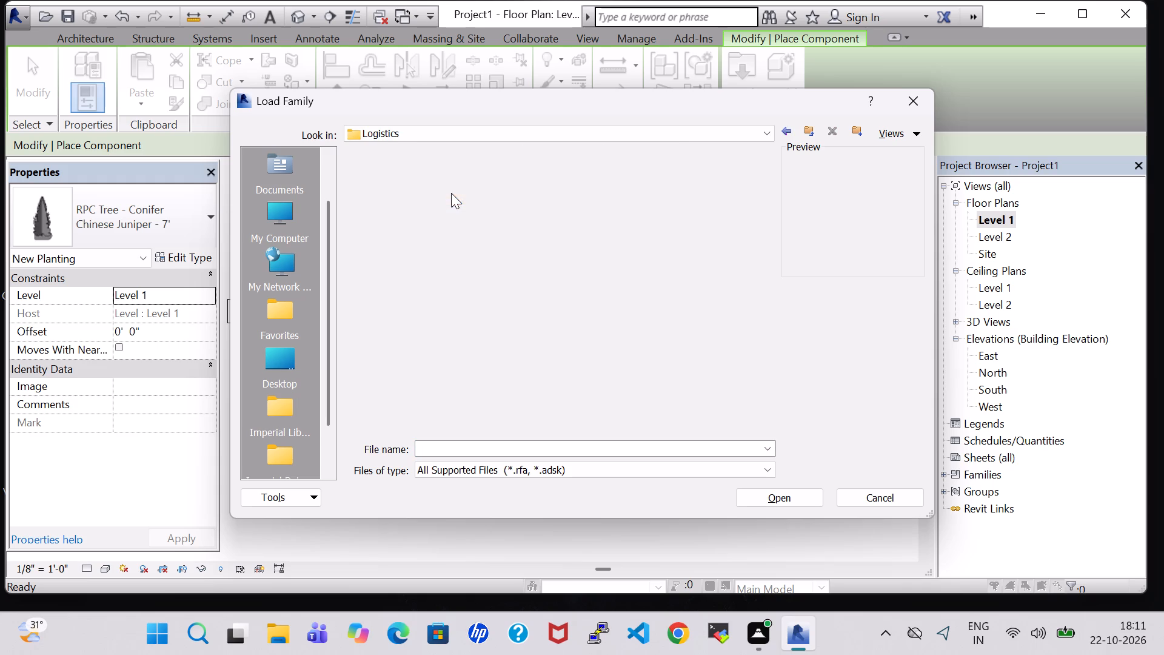
left_click(796, 134)
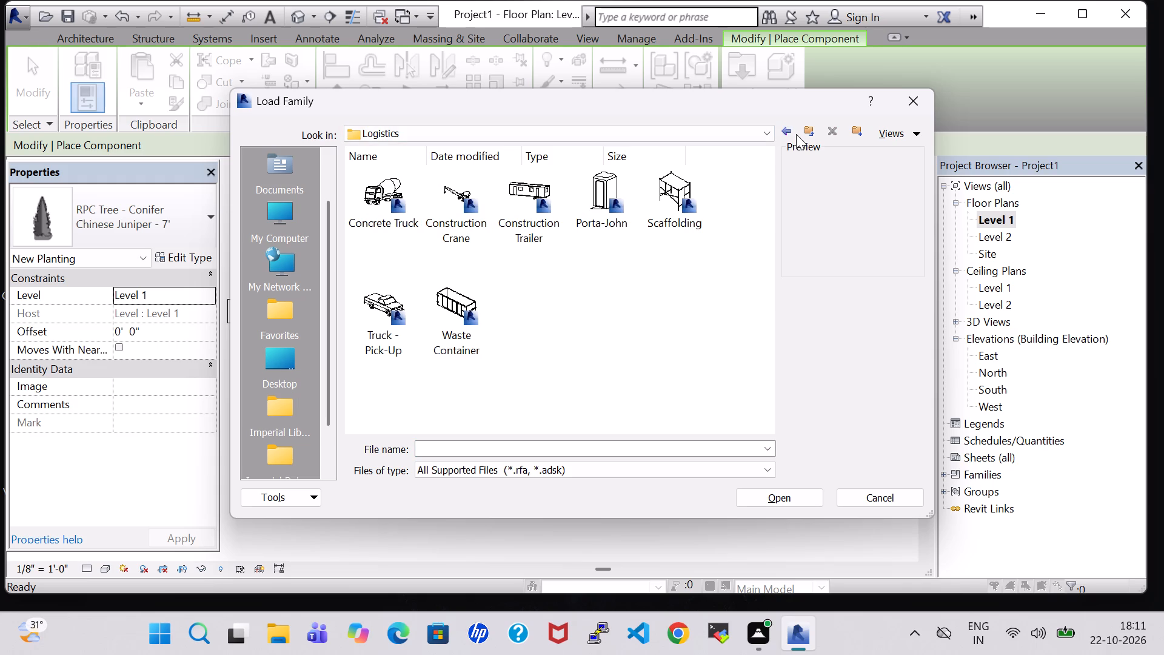
double_click(790, 134)
double_click(407, 187)
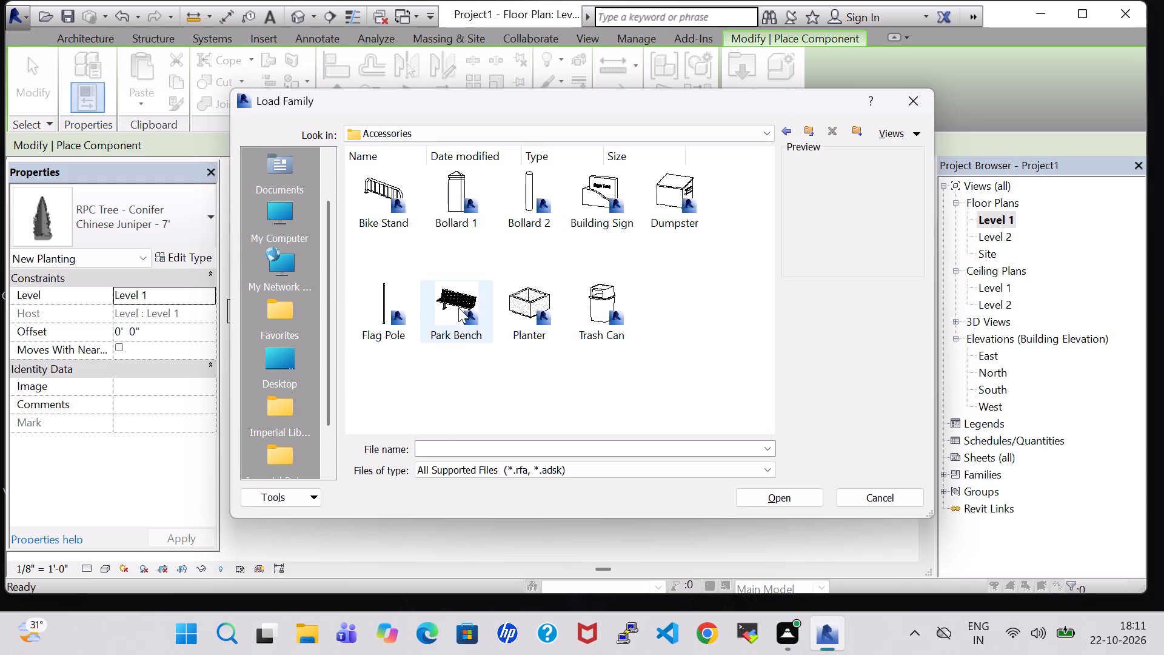
left_click(450, 297)
left_click(796, 493)
Place one 72" Park Bench in the front yard, backed against the house's front wall and north of the conifers.
scroll(657, 414, "up", 8)
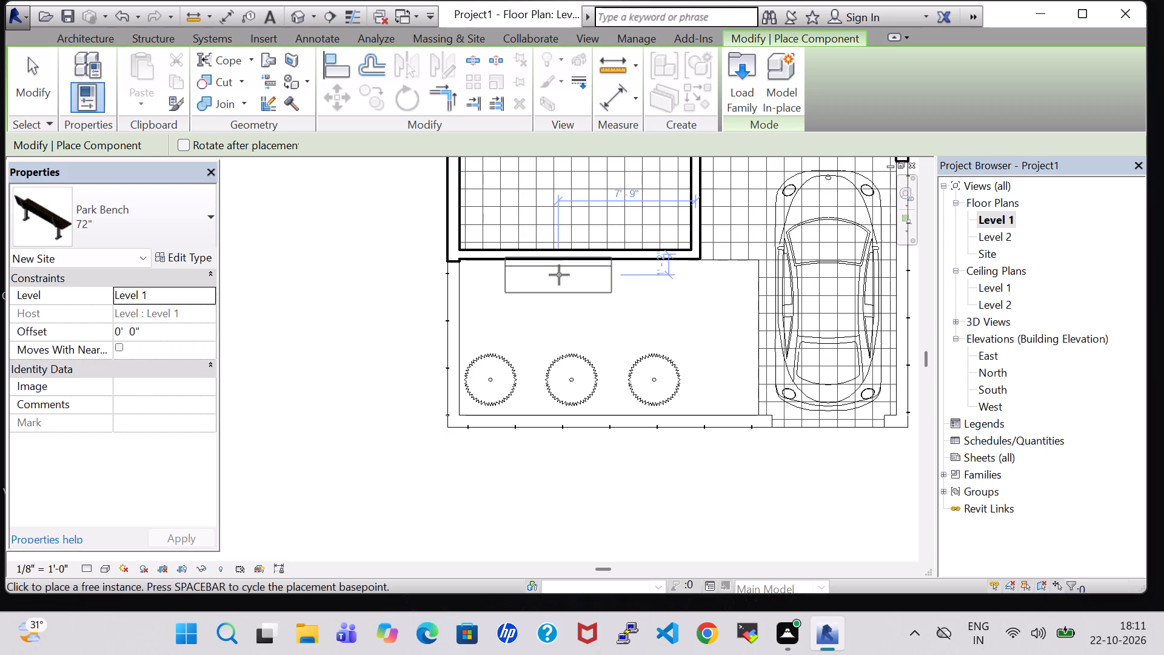
left_click(559, 277)
key("Escape")
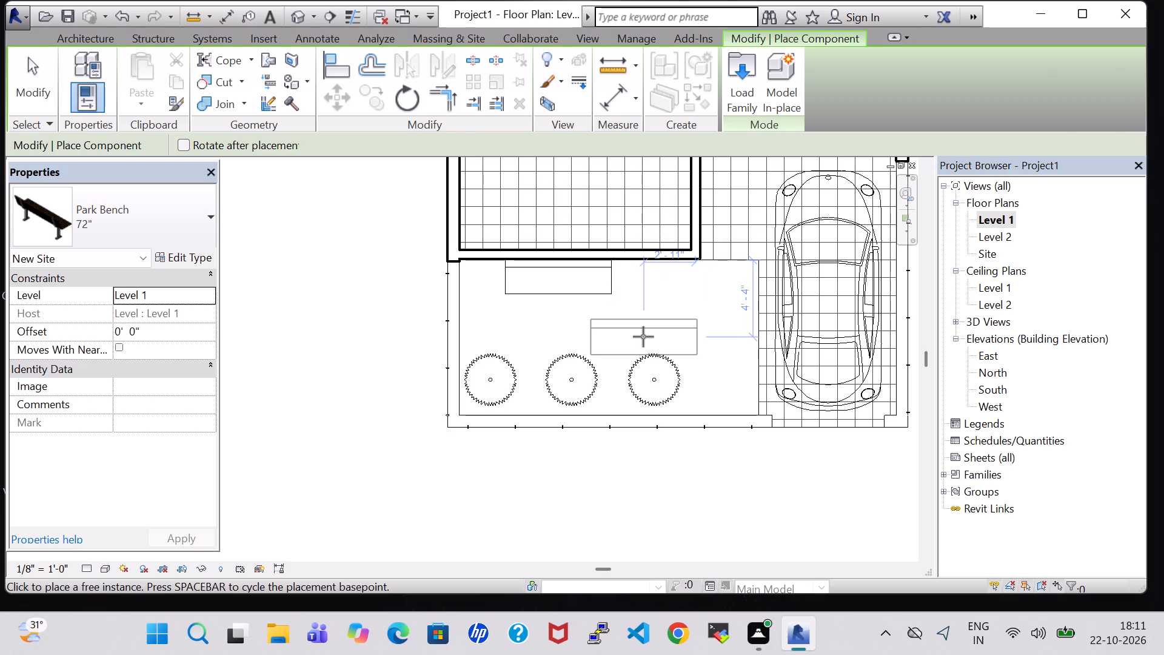
key("Escape")
Load Table-Dining Oval from the Furniture Tables folder and place one 36" x 72" table directly south of the park bench.
left_click(173, 81)
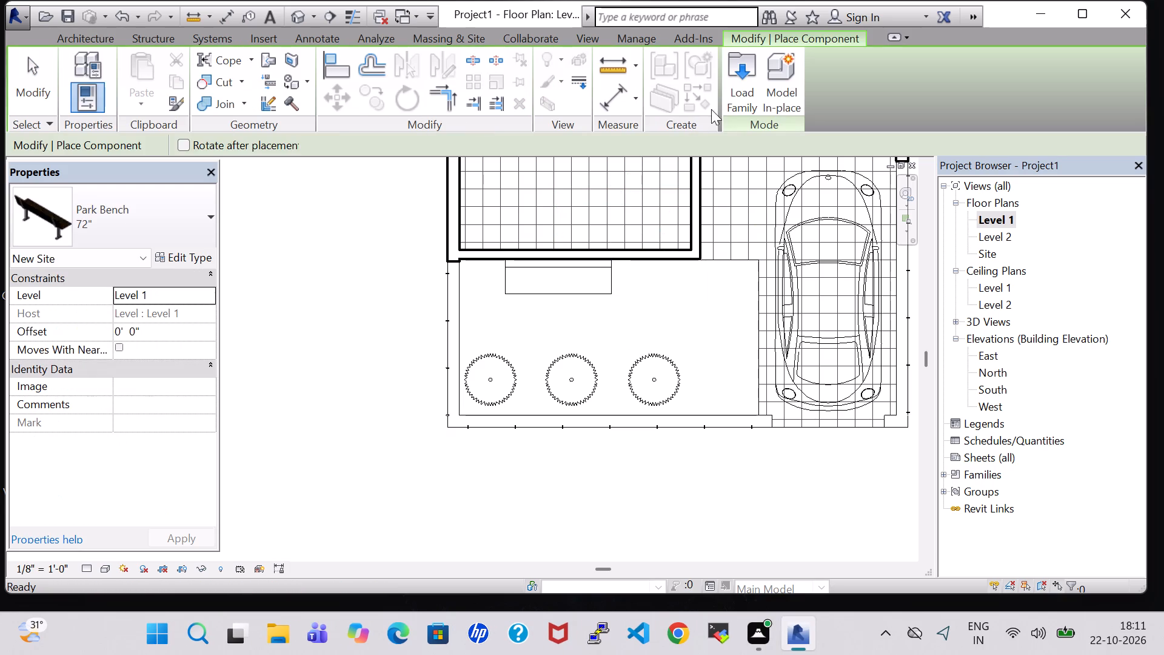
left_click(746, 97)
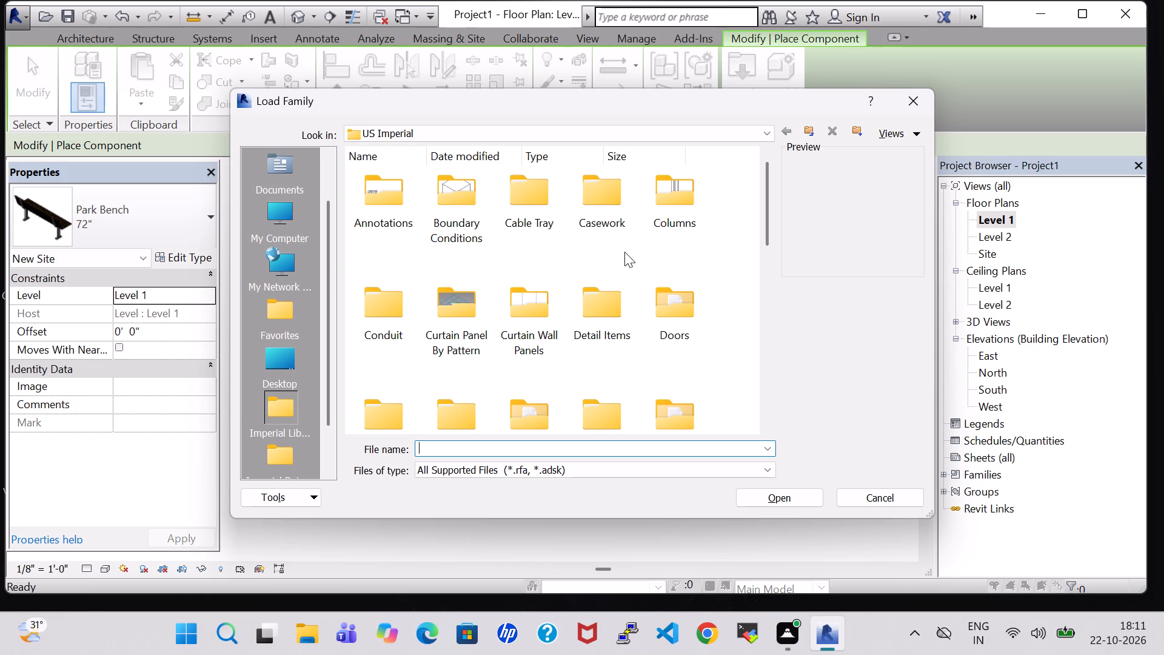
scroll(684, 321, "down", 1)
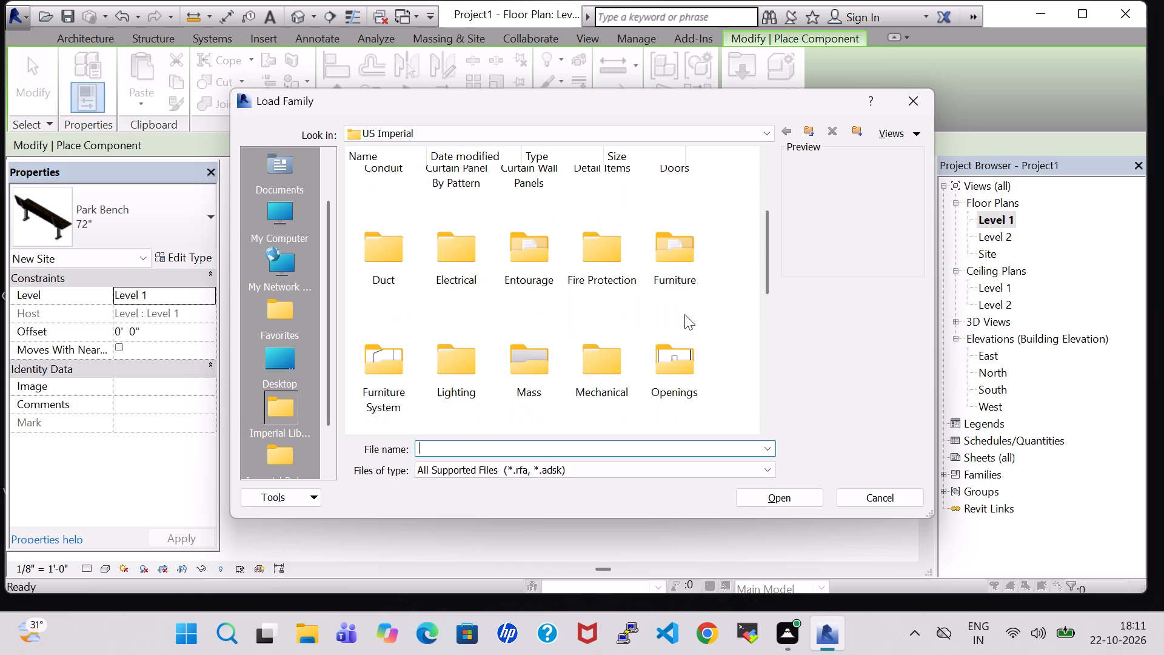
double_click(700, 269)
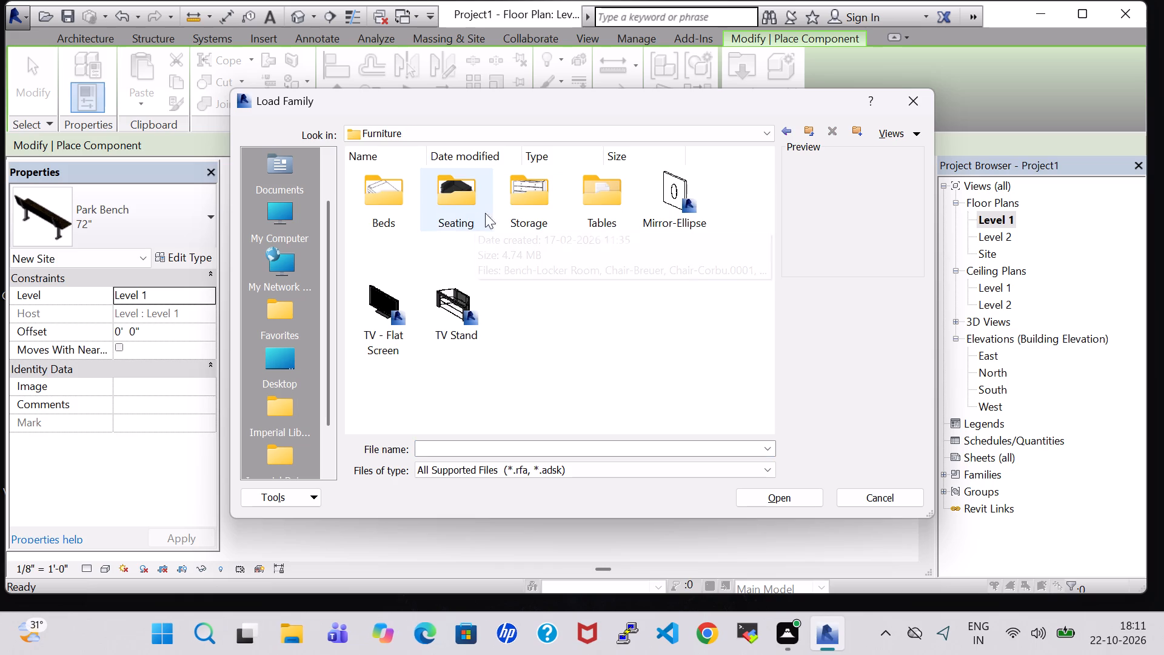
double_click(581, 209)
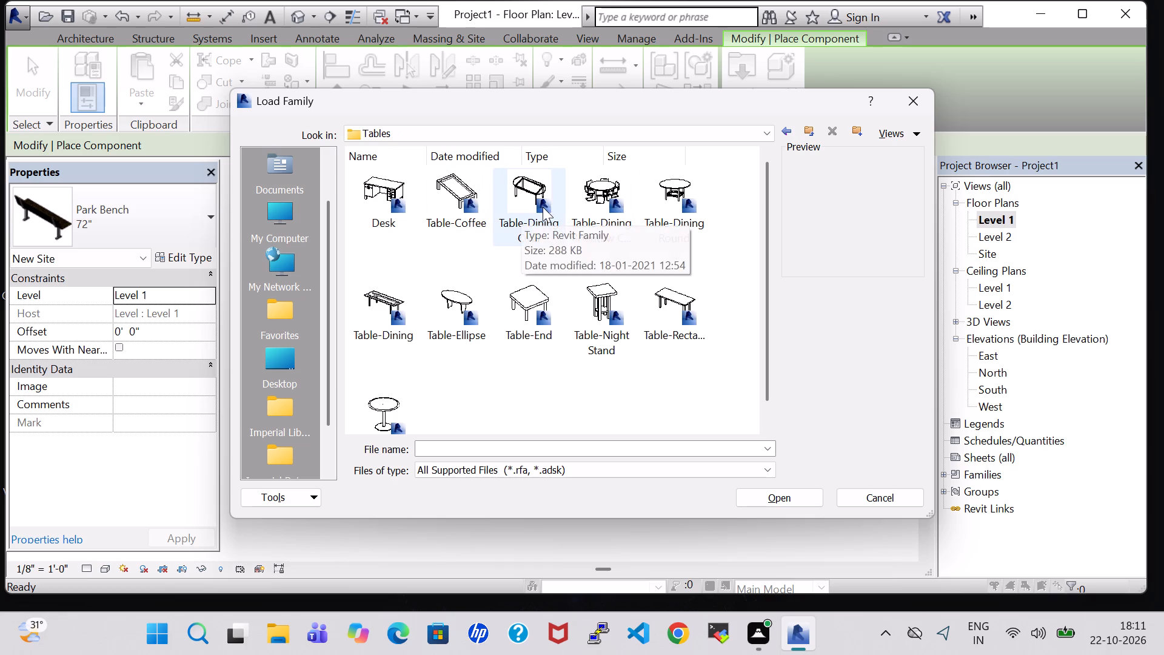
left_click(543, 207)
left_click(807, 503)
scroll(533, 354, "up", 3)
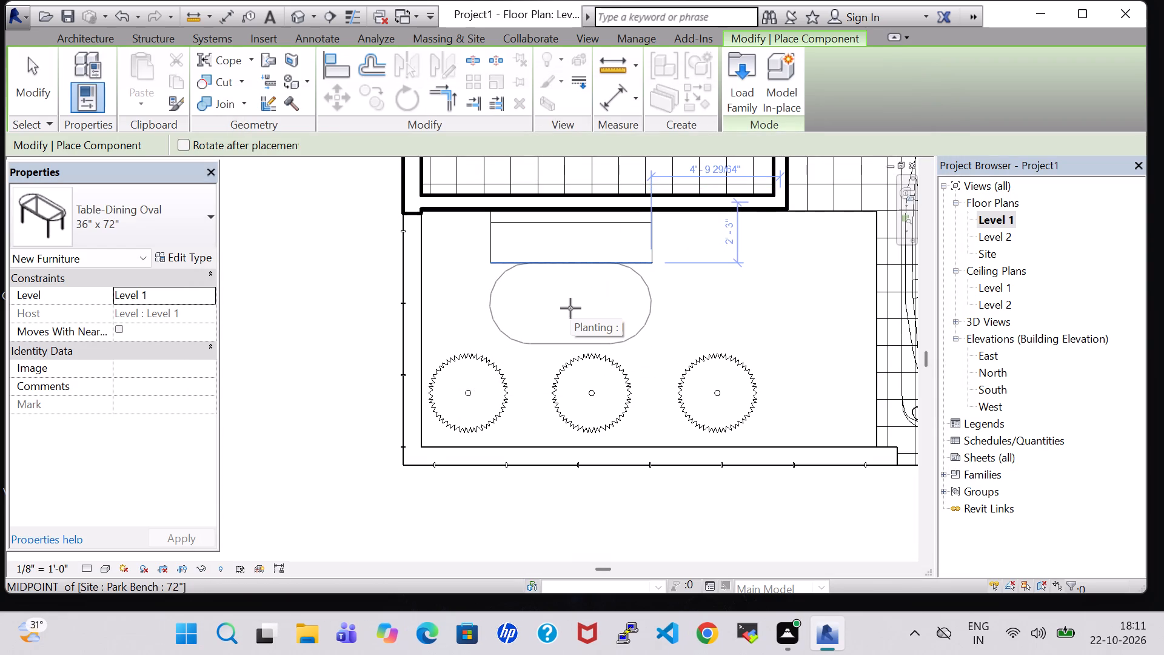
double_click(570, 309)
key("Escape")
key("Escape")
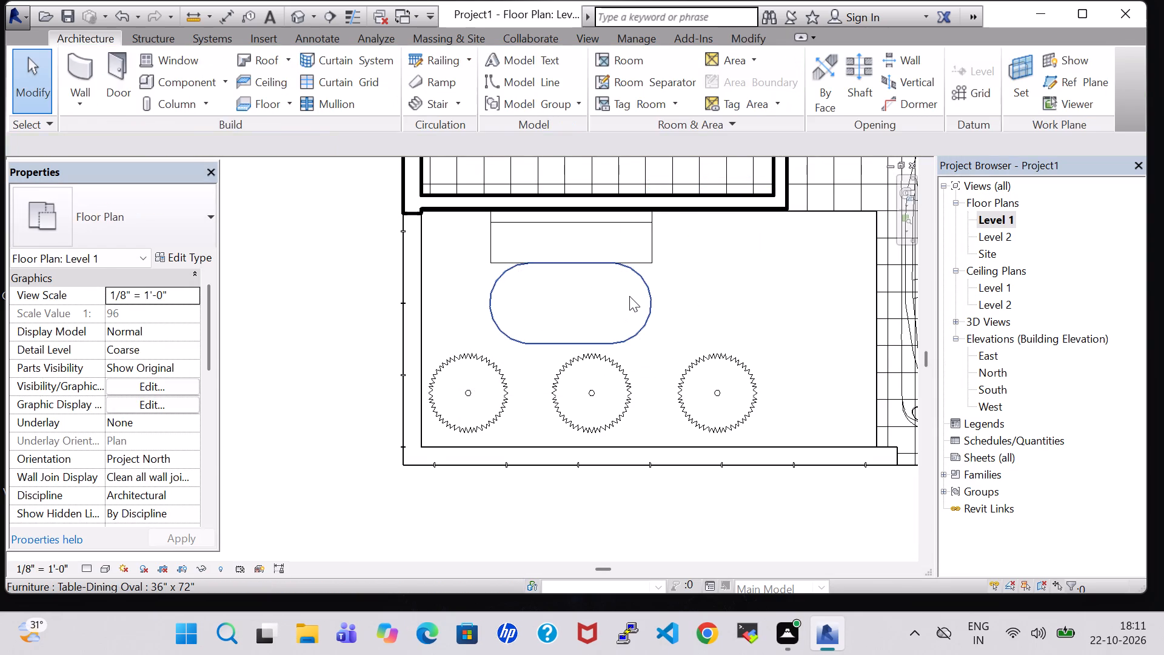
Nudge the oval dining table slightly south, away from the bench.
left_click(629, 296)
key("Down")
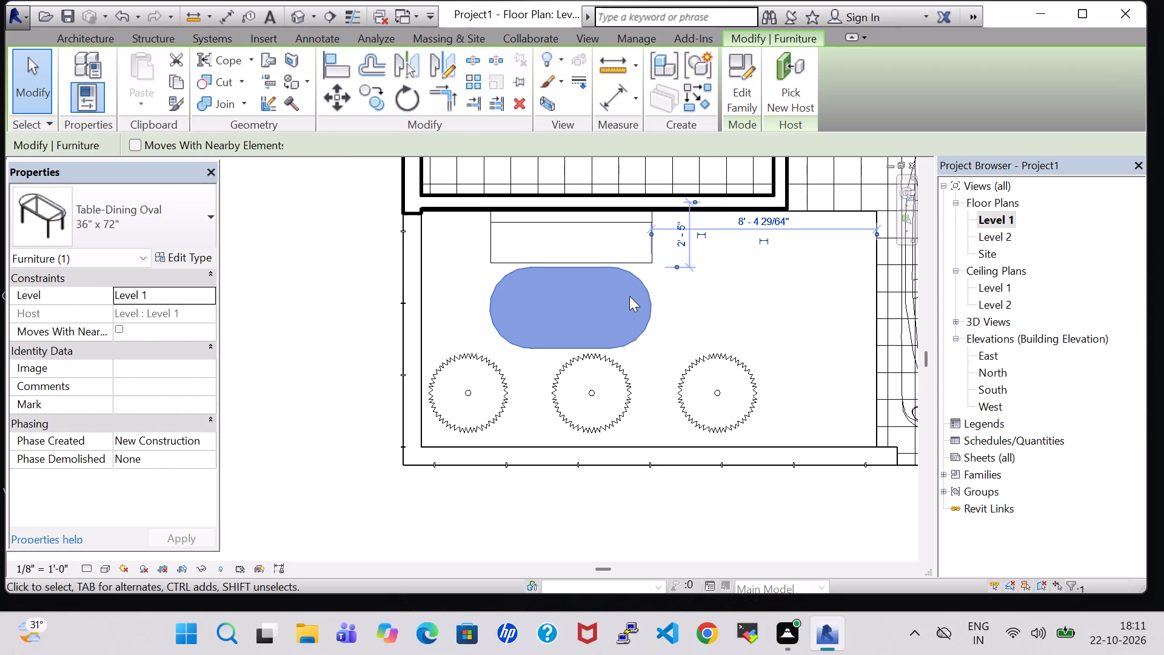
Hide the Roofs category in the {3D} view through its visibility/graphic overrides.
left_click(290, 19)
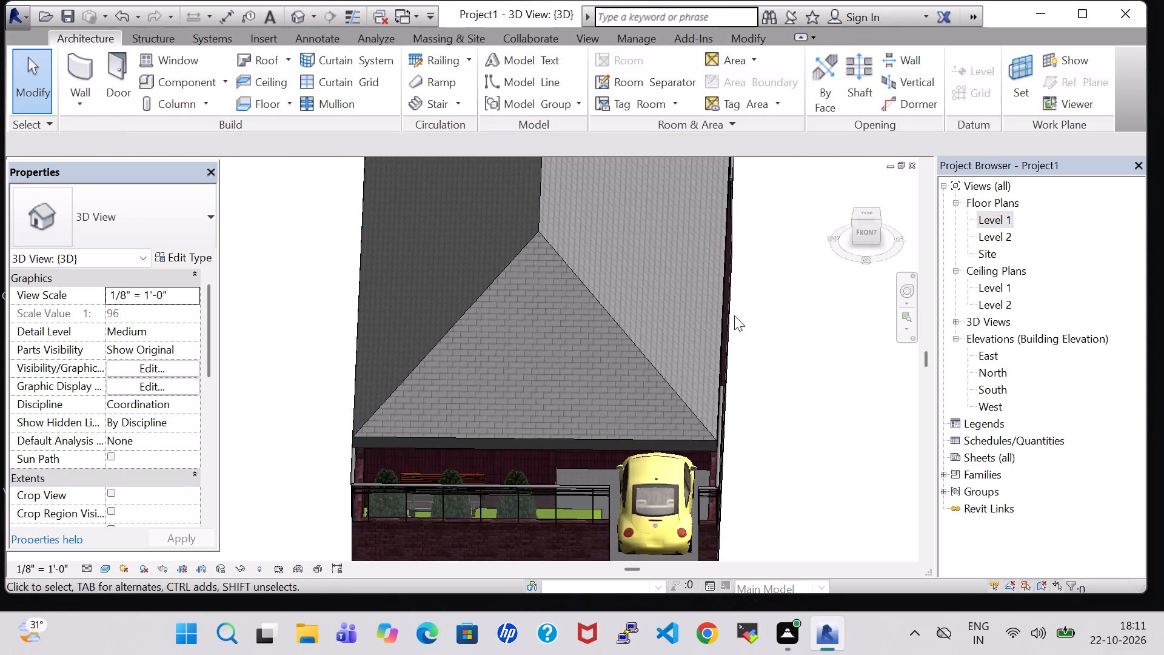
middle_click_drag(785, 348, 704, 421, "shift")
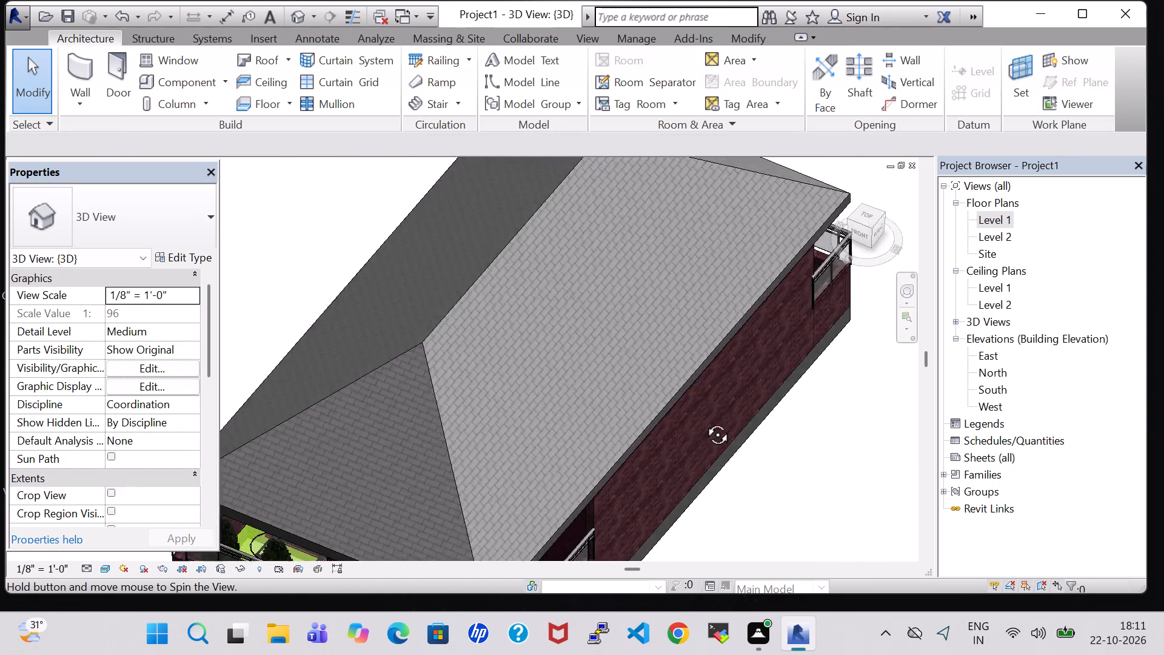
middle_click_drag(704, 421, 647, 402, "shift")
middle_click_drag(366, 209, 654, 172)
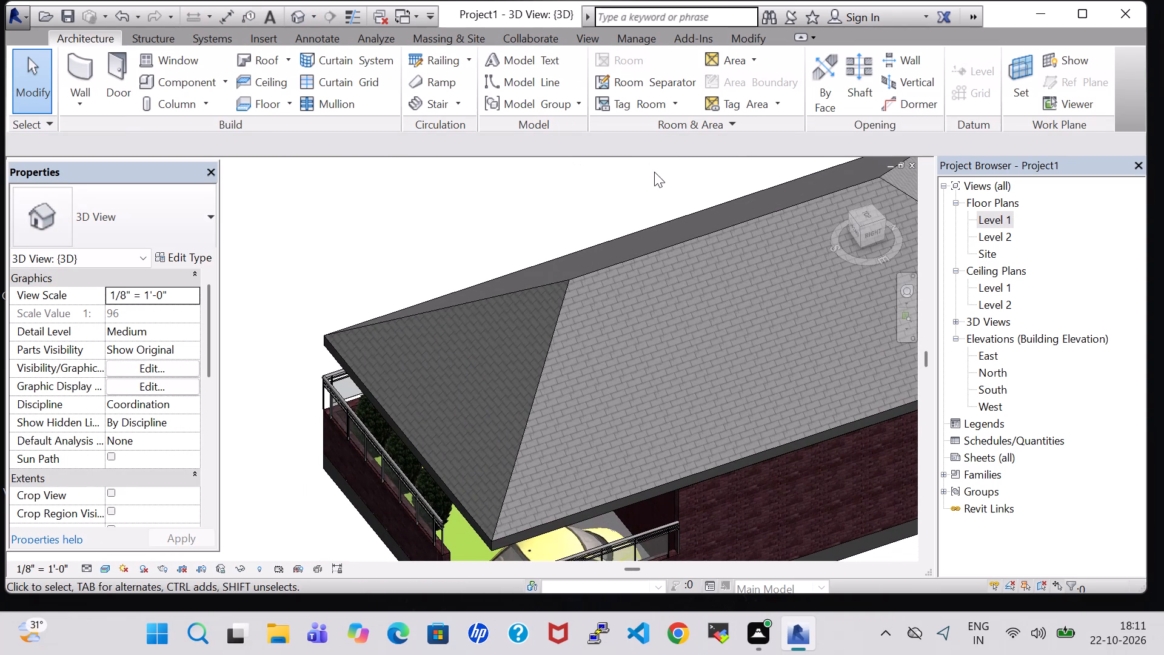
type("VV")
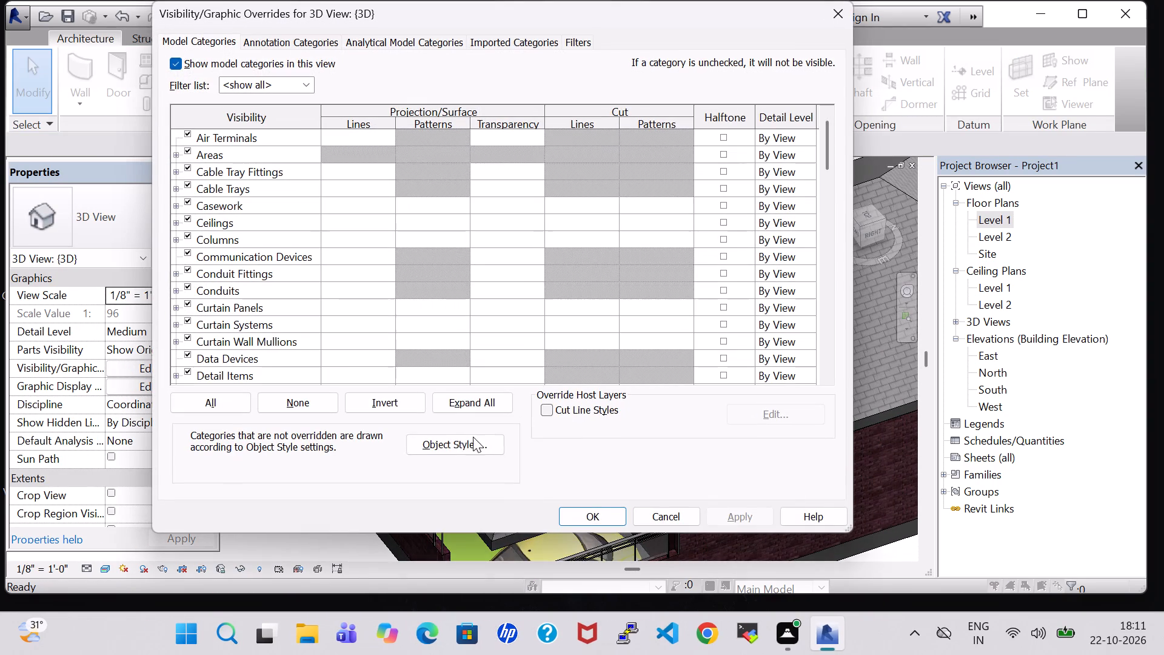
left_click(255, 287)
key("r")
scroll(233, 321, "down", 2)
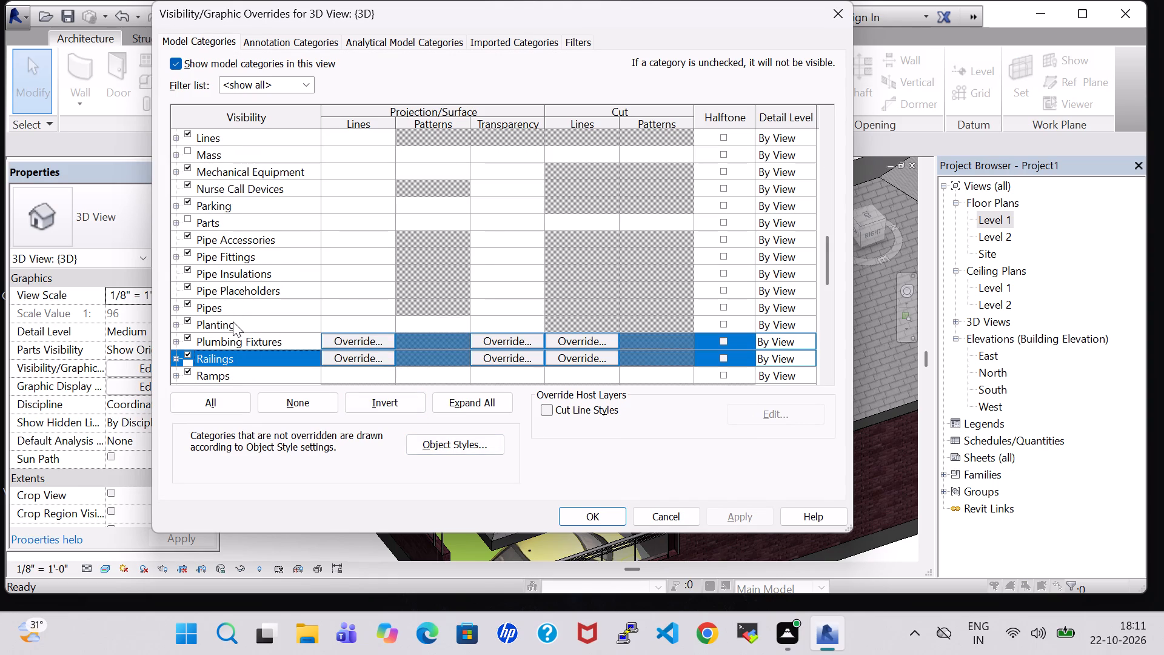
scroll(233, 321, "down", 3)
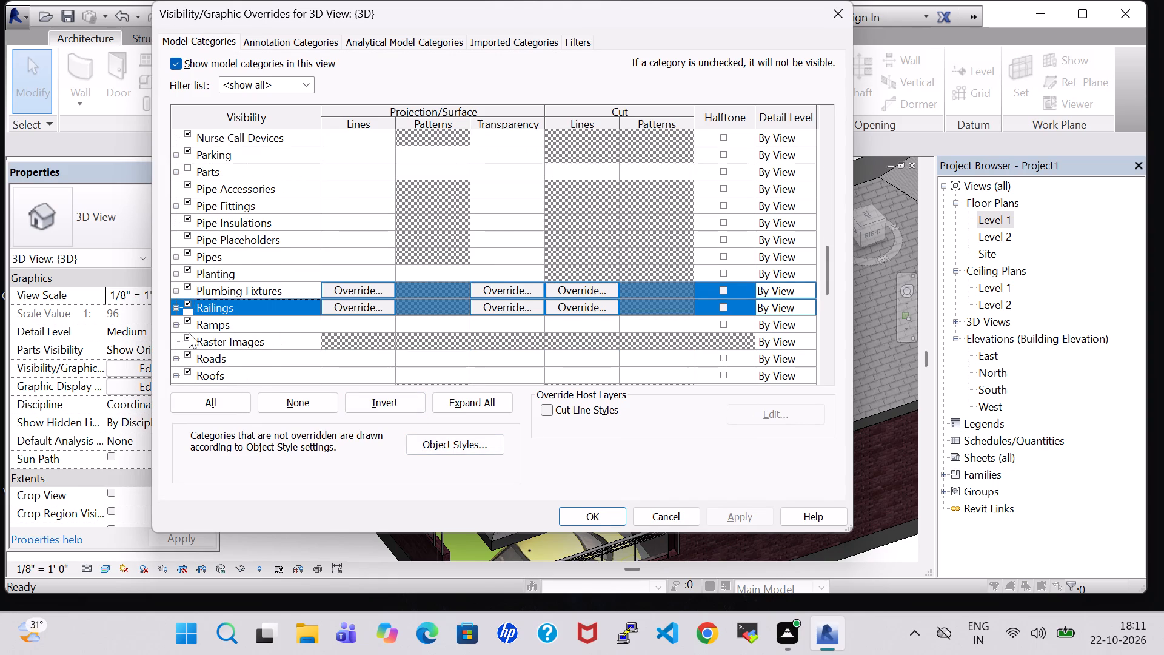
left_click(189, 335)
left_click(741, 512)
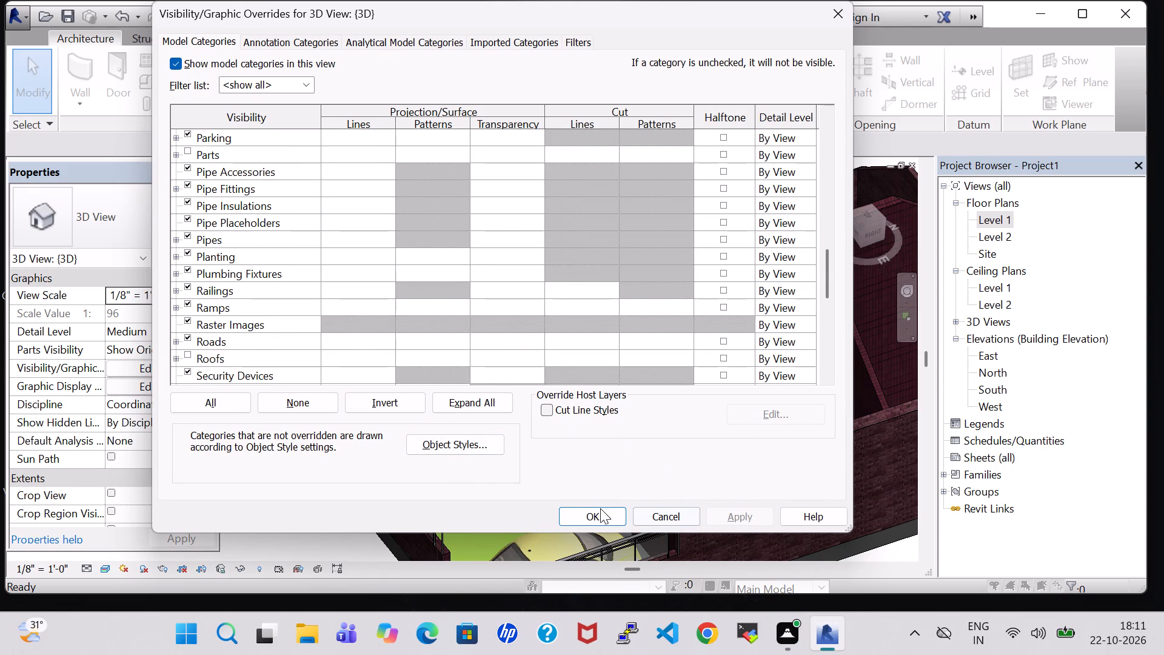
left_click(596, 522)
double_click(351, 217)
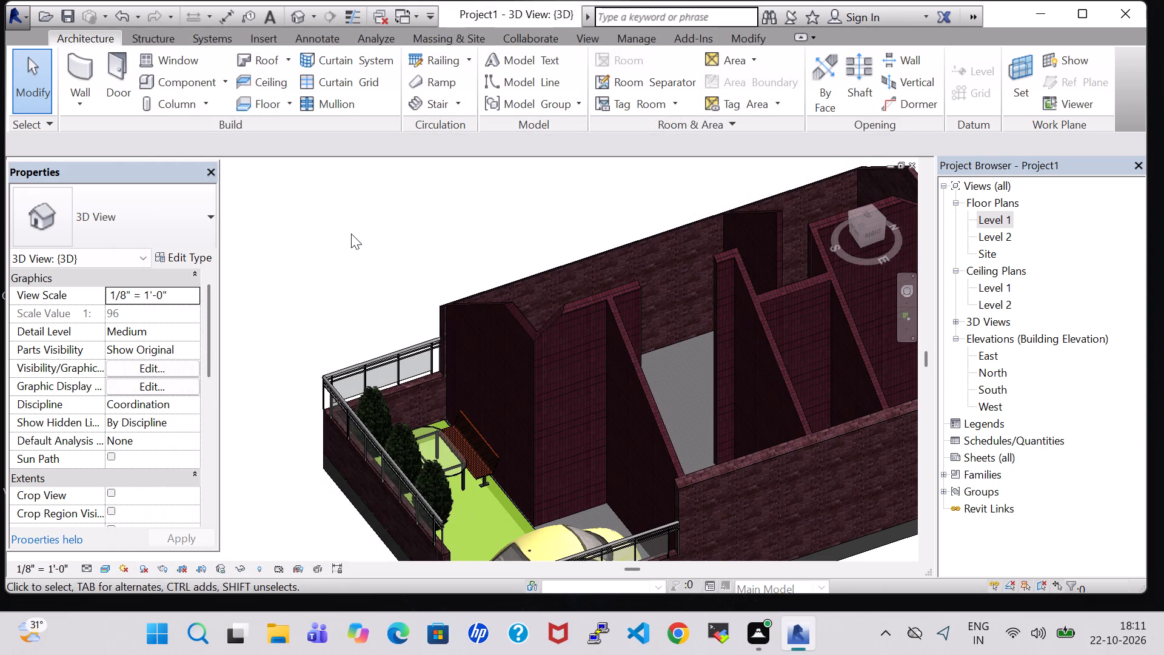
Examine the front yard's bench, table, conifers and car, and the interior partitions in 3D from the front and above.
middle_click_drag(351, 233, 296, 294, "shift")
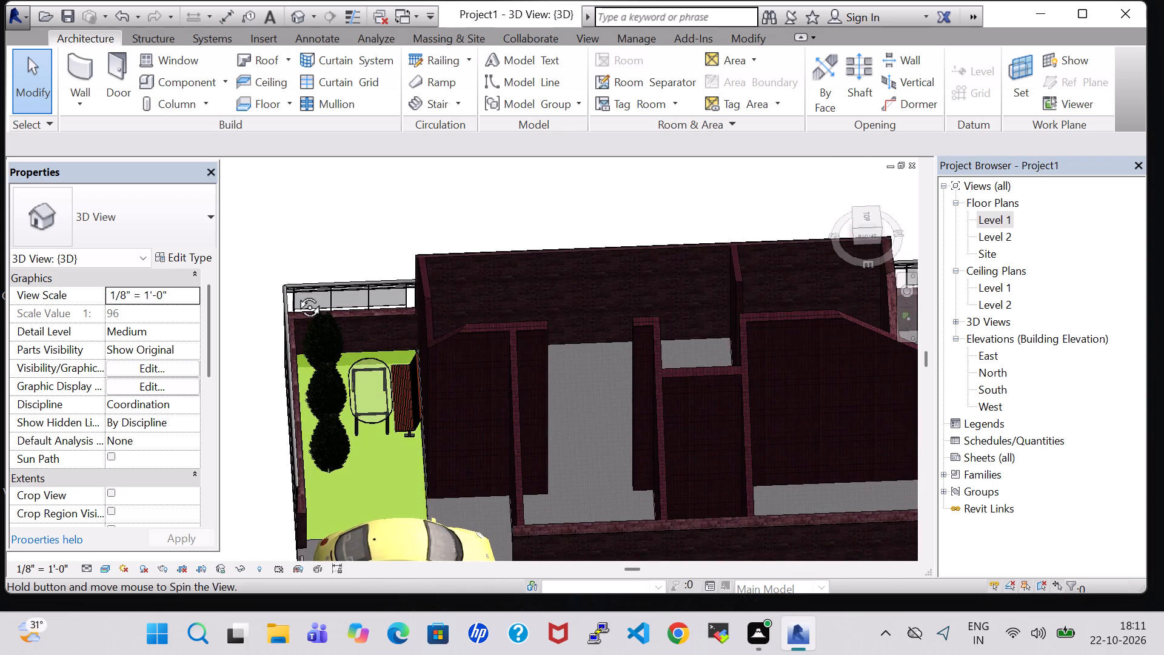
middle_click_drag(296, 294, 540, 310, "shift")
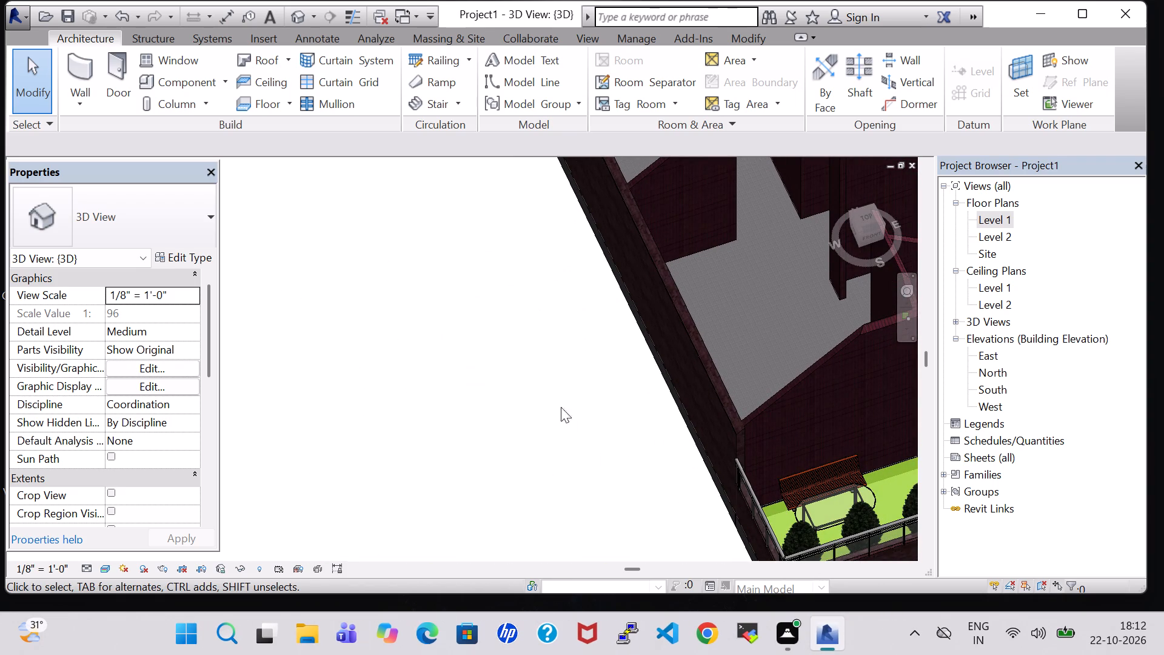
middle_click_drag(578, 409, 444, 389, "shift")
middle_click_drag(449, 389, 512, 393)
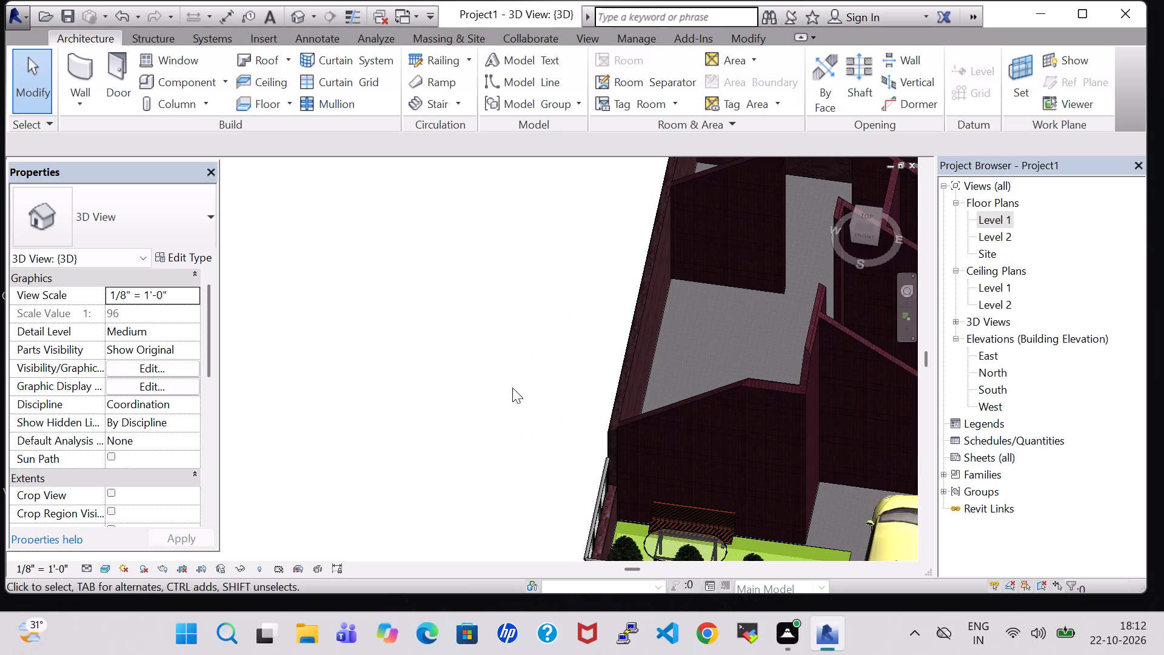
middle_click_drag(514, 369, 290, 280)
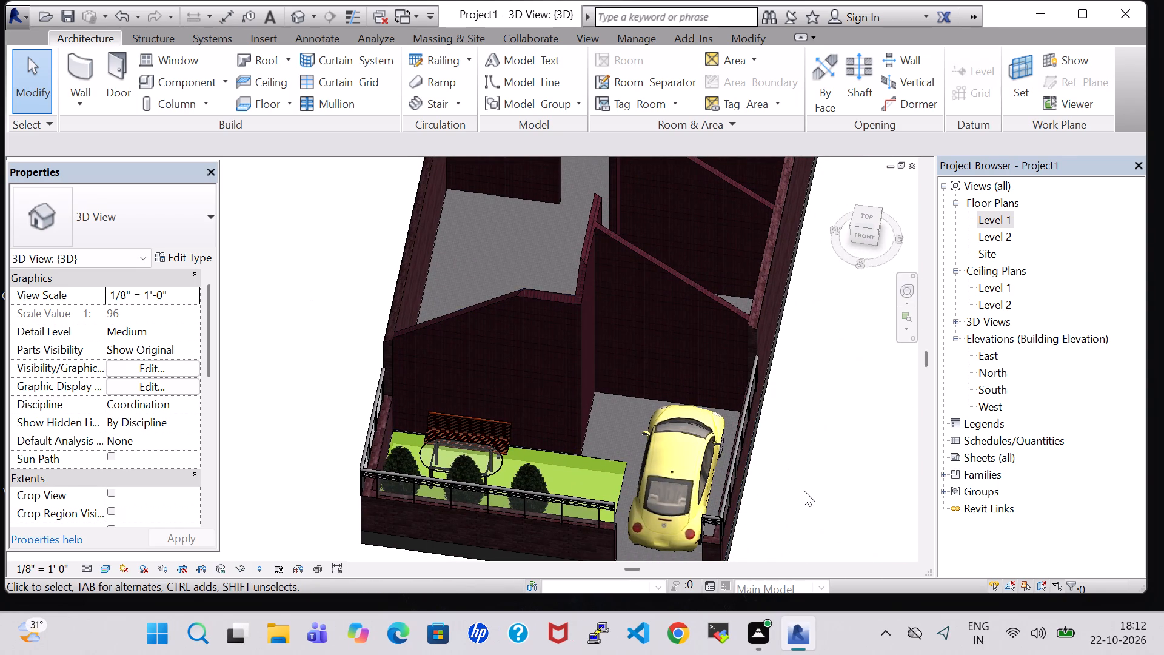
middle_click_drag(804, 491, 839, 414)
middle_click_drag(839, 412, 835, 397, "shift")
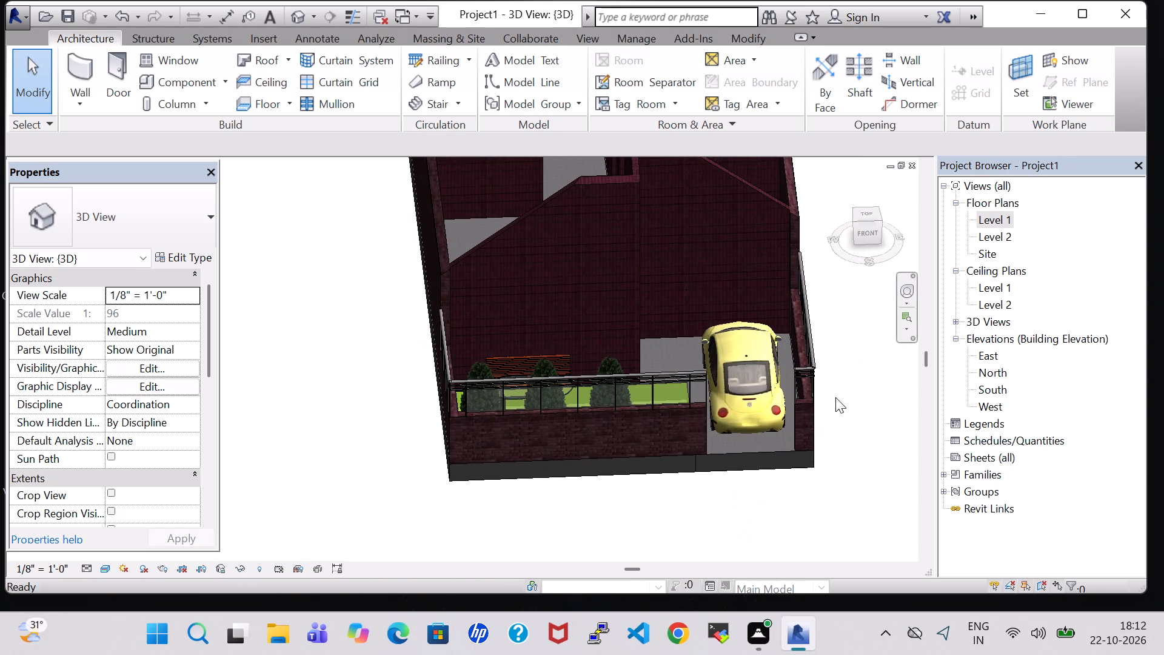
middle_click(835, 388, "shift")
middle_click_drag(835, 388, 821, 430, "shift")
scroll(560, 278, "up", 2)
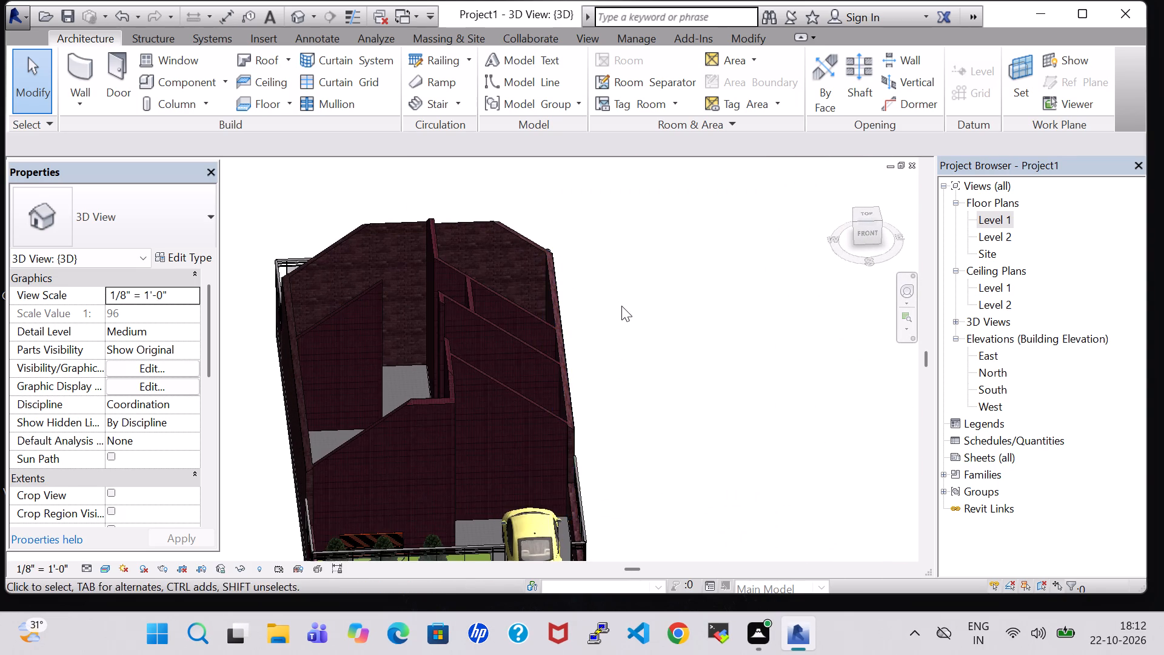
middle_click_drag(621, 306, 621, 426, "shift")
scroll(621, 426, "down", 1, "shift")
middle_click_drag(616, 347, 727, 343)
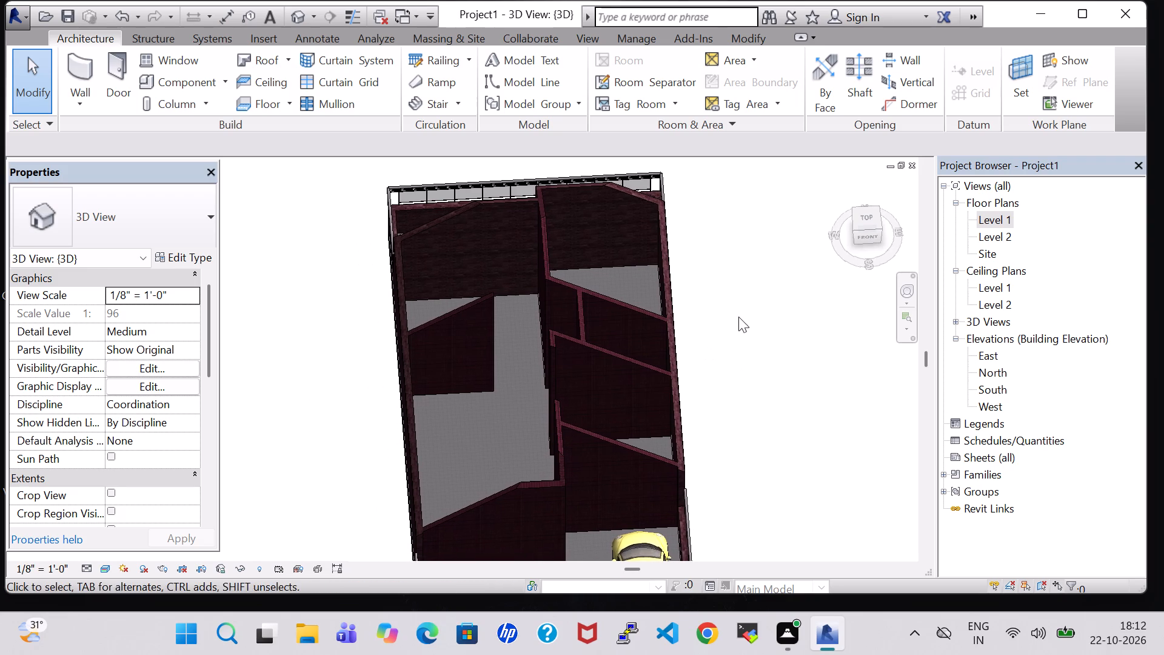
middle_click_drag(738, 314, 740, 364, "shift")
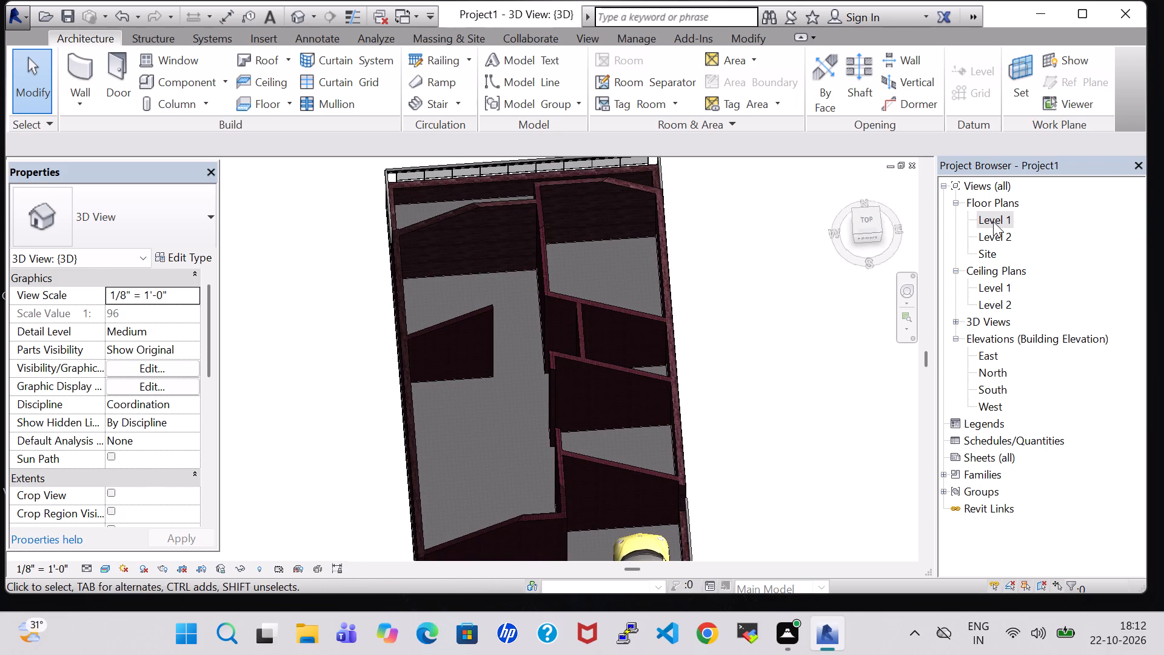
On the Level 1 plan, place two tagged rooms in the north strip, one at its west end and one at its east end.
double_click(993, 221)
scroll(566, 338, "down", 4)
middle_click_drag(717, 302, 647, 470)
scroll(644, 463, "up", 1)
scroll(645, 436, "down", 5)
middle_click_drag(780, 275, 726, 516)
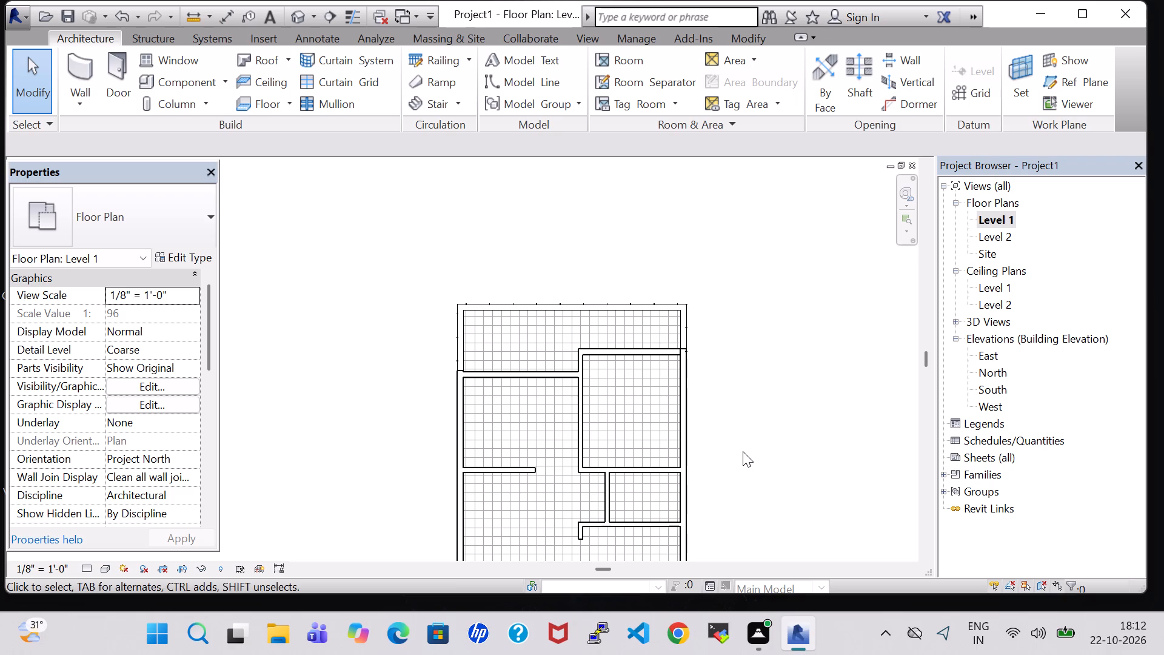
left_click(610, 54)
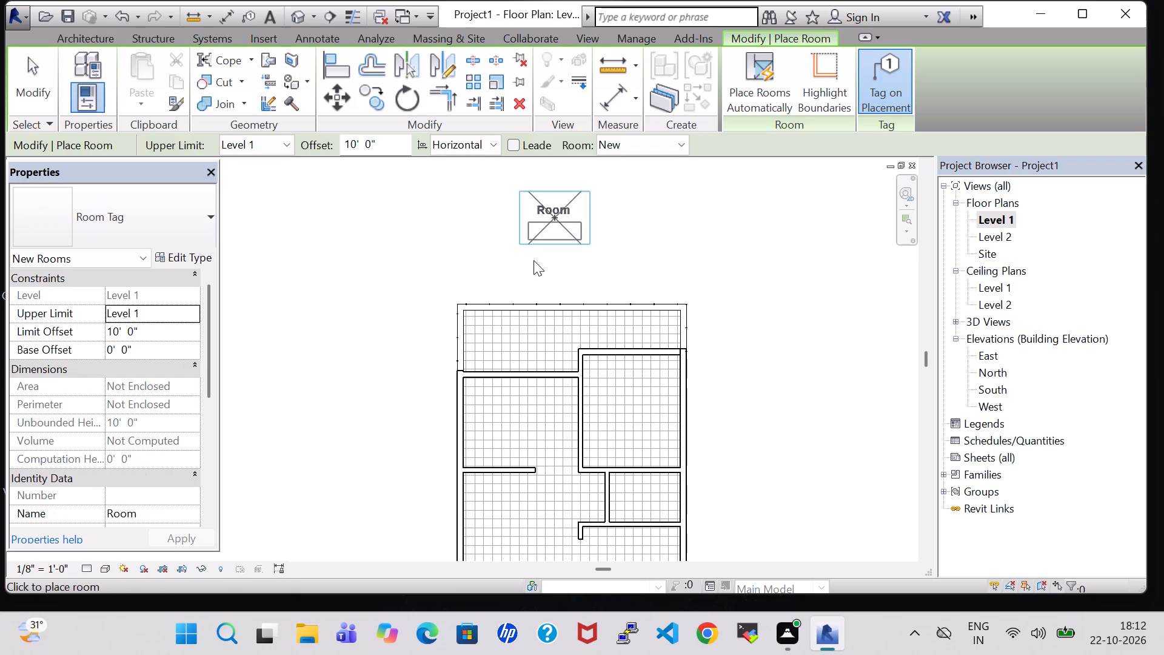
left_click(516, 338)
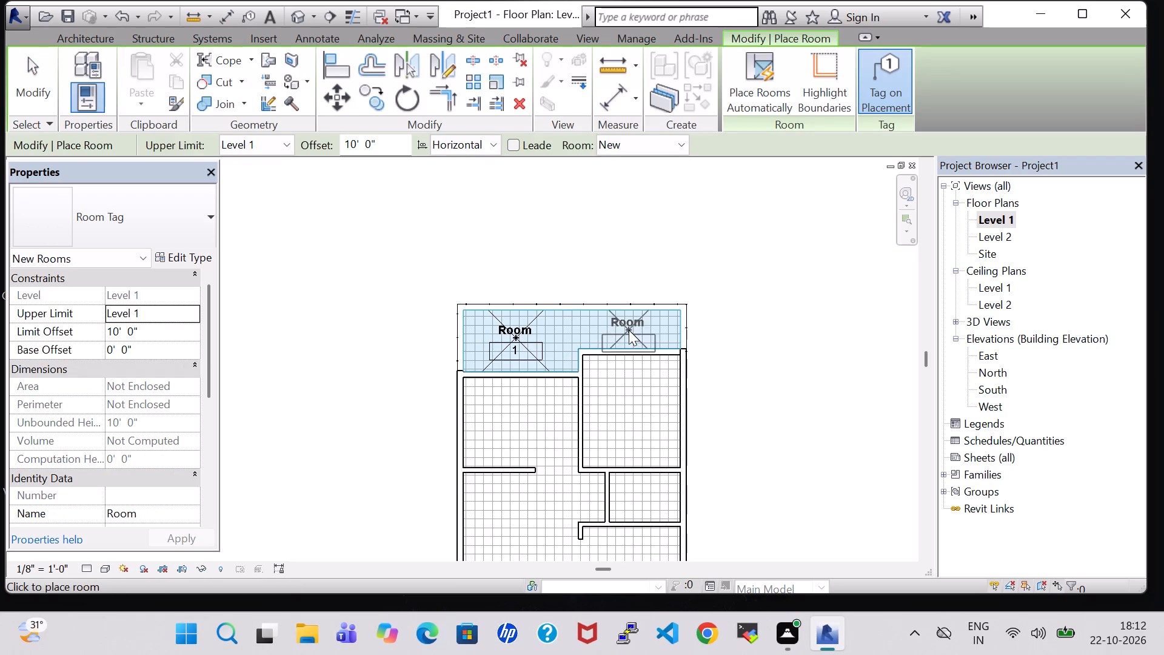
left_click(637, 329)
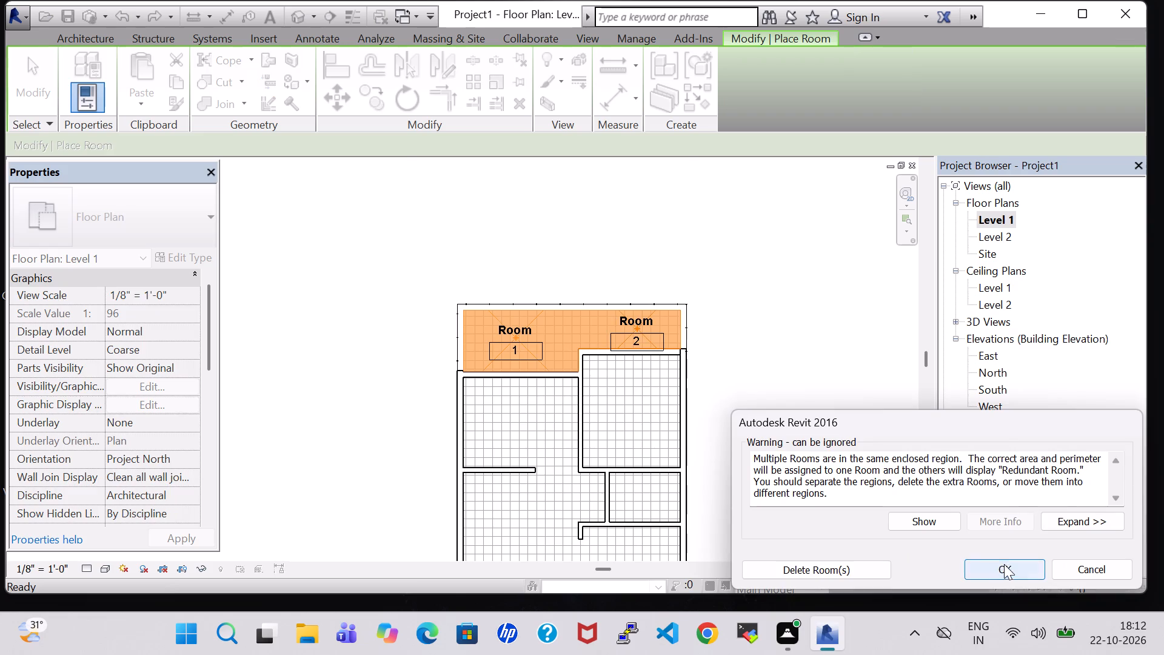
left_click(1004, 566)
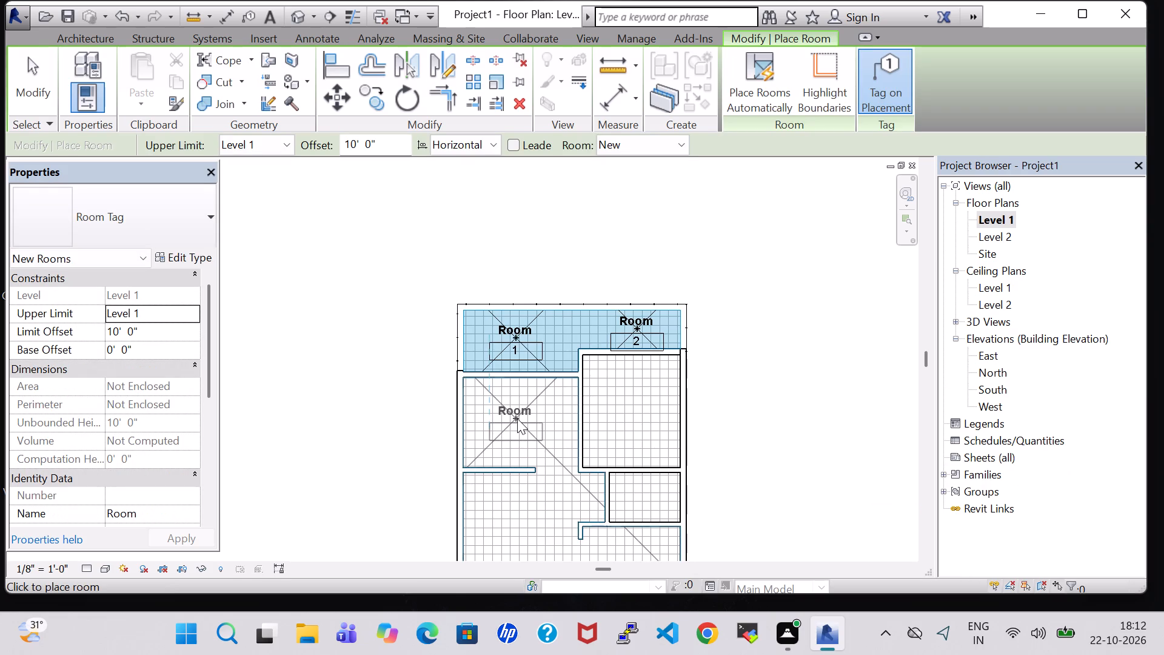
Place tagged rooms in the five interior spaces: northwest, northeast, the small east room, the southeast room and the large west room.
left_click(517, 418)
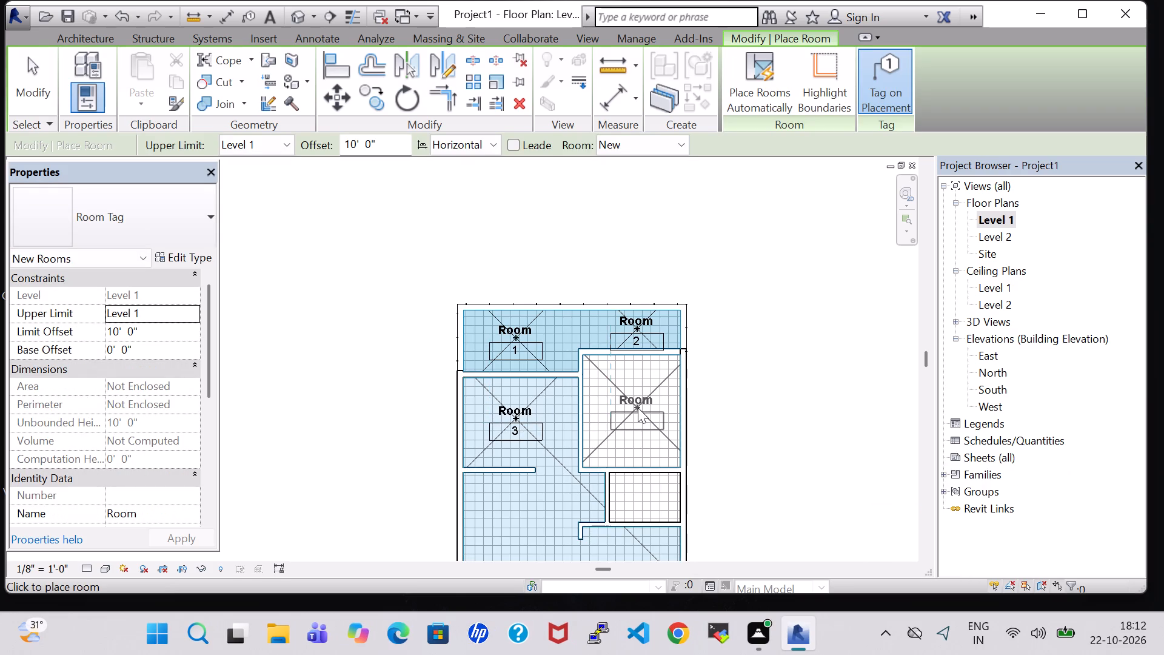
left_click(638, 408)
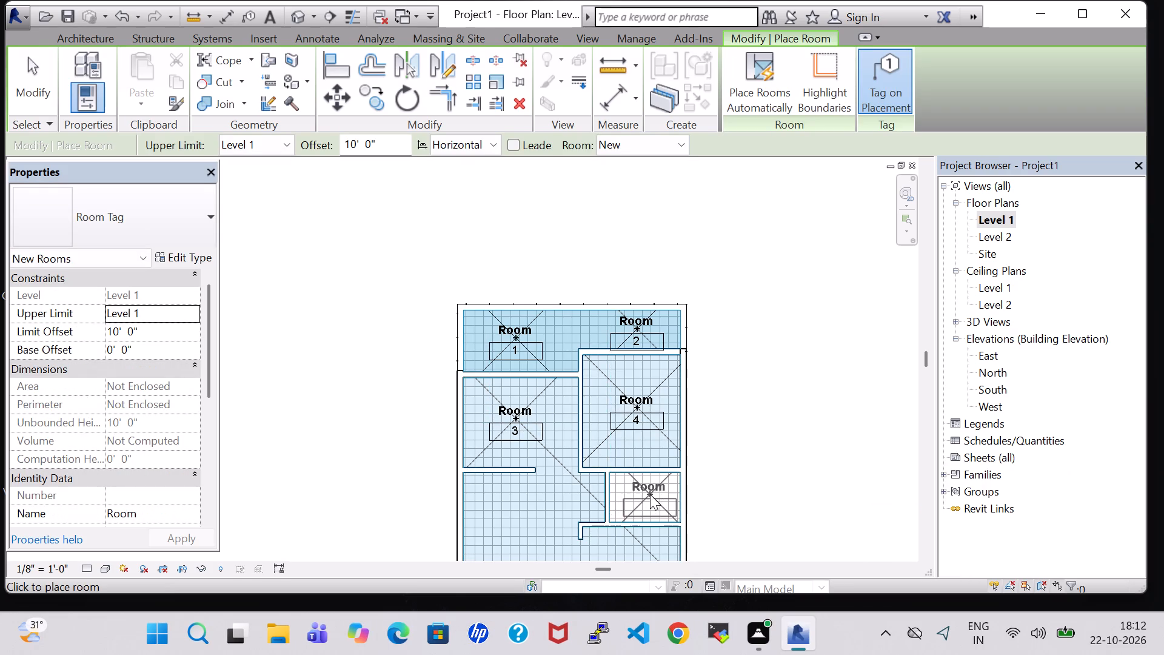
left_click(644, 494)
scroll(575, 506, "down", 1)
middle_click_drag(575, 506, 566, 359)
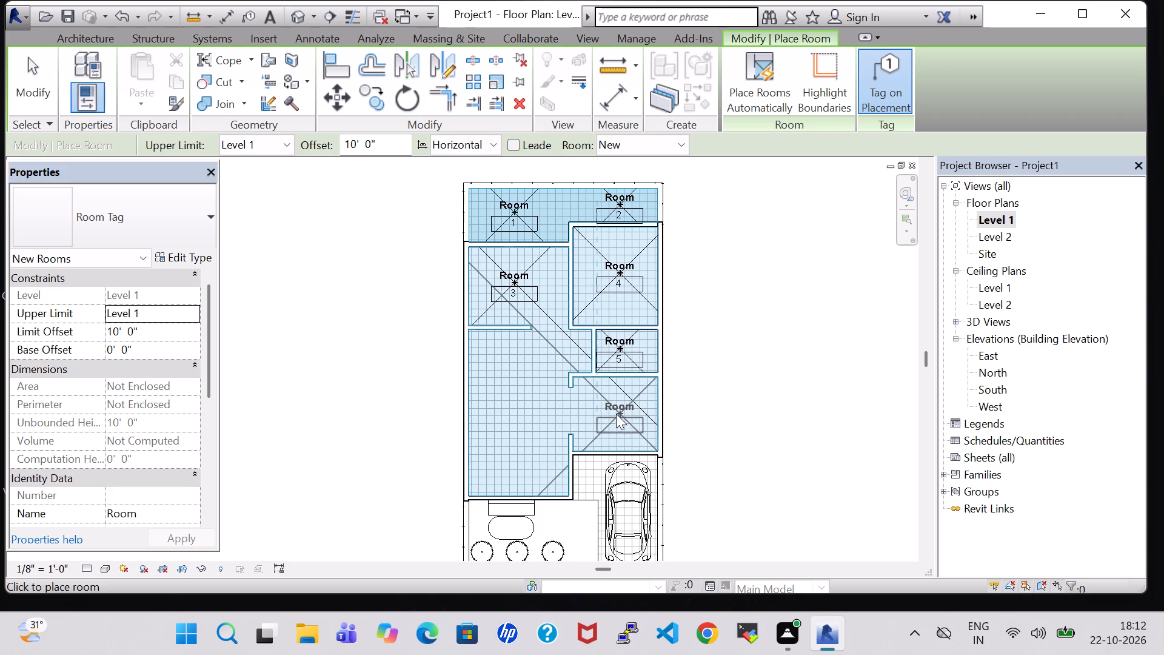
left_click(616, 414)
left_click(994, 568)
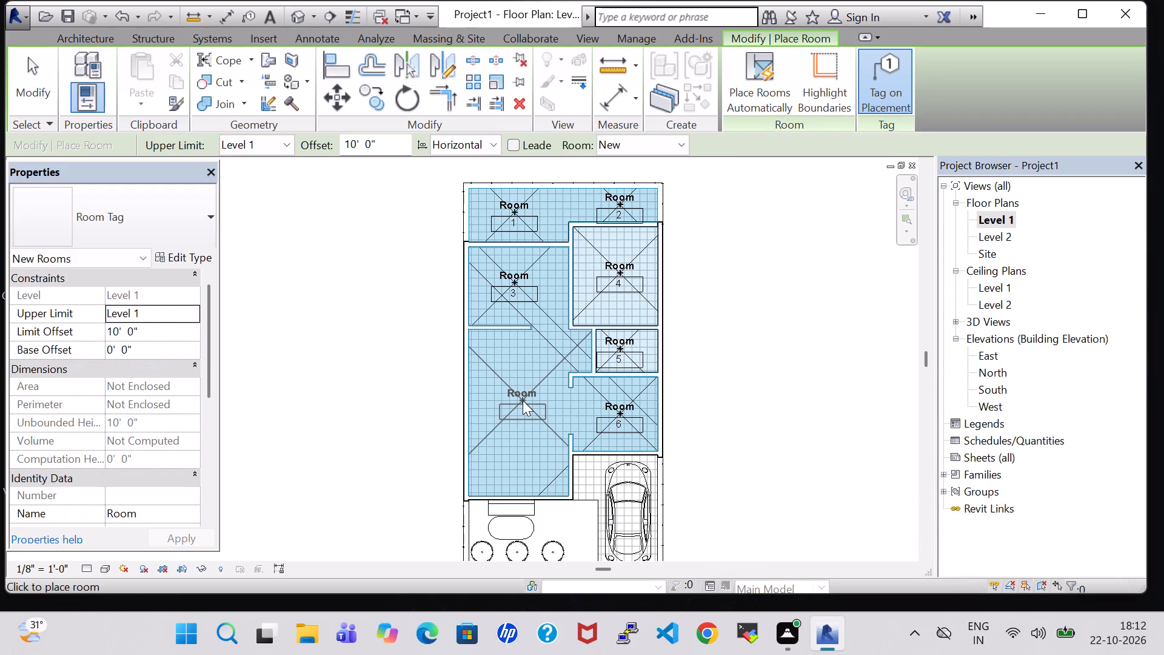
left_click(518, 400)
left_click(977, 571)
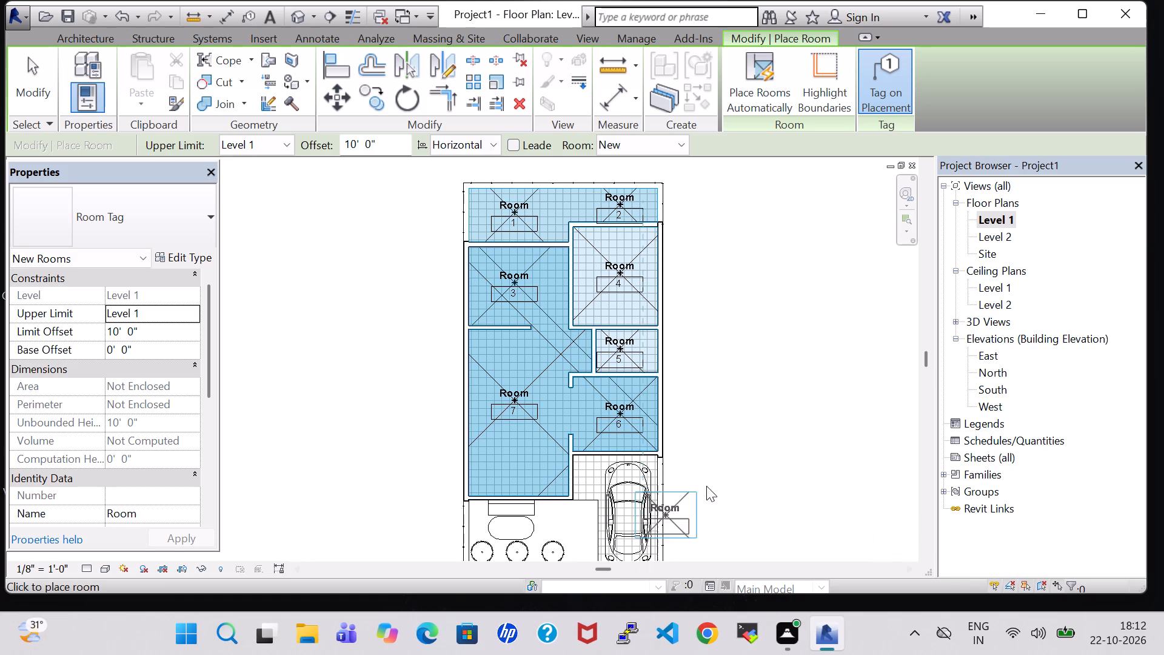
Place tagged rooms over the car in the parking area and in the front yard with the bench and conifers.
middle_click_drag(737, 439, 707, 289)
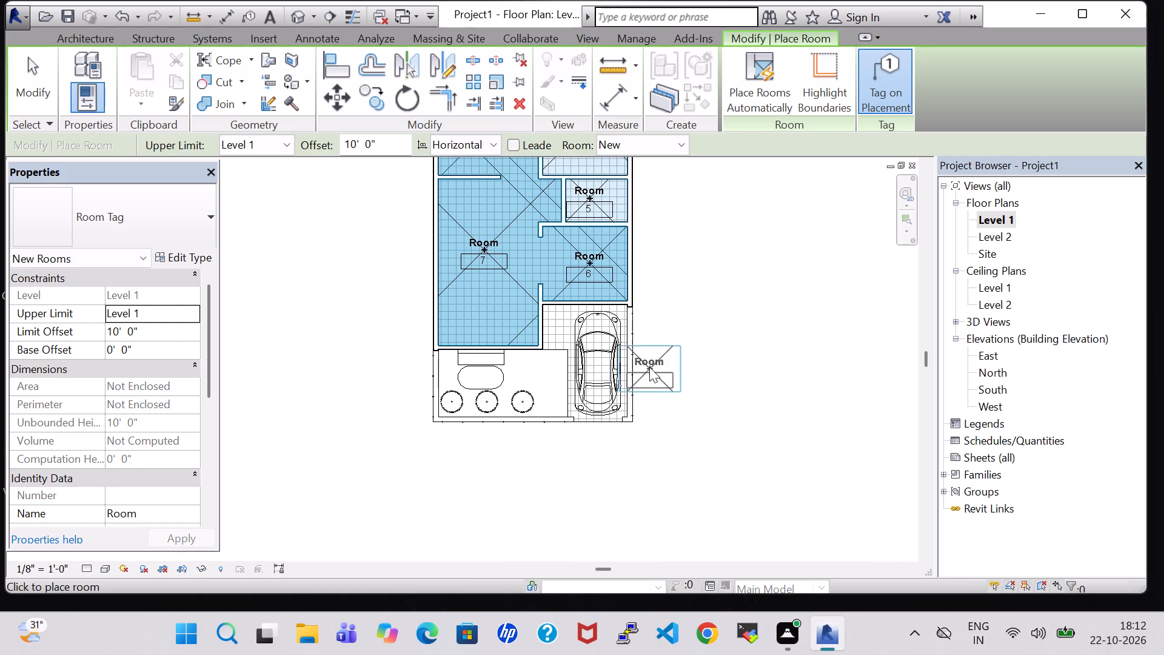
scroll(600, 368, "up", 2)
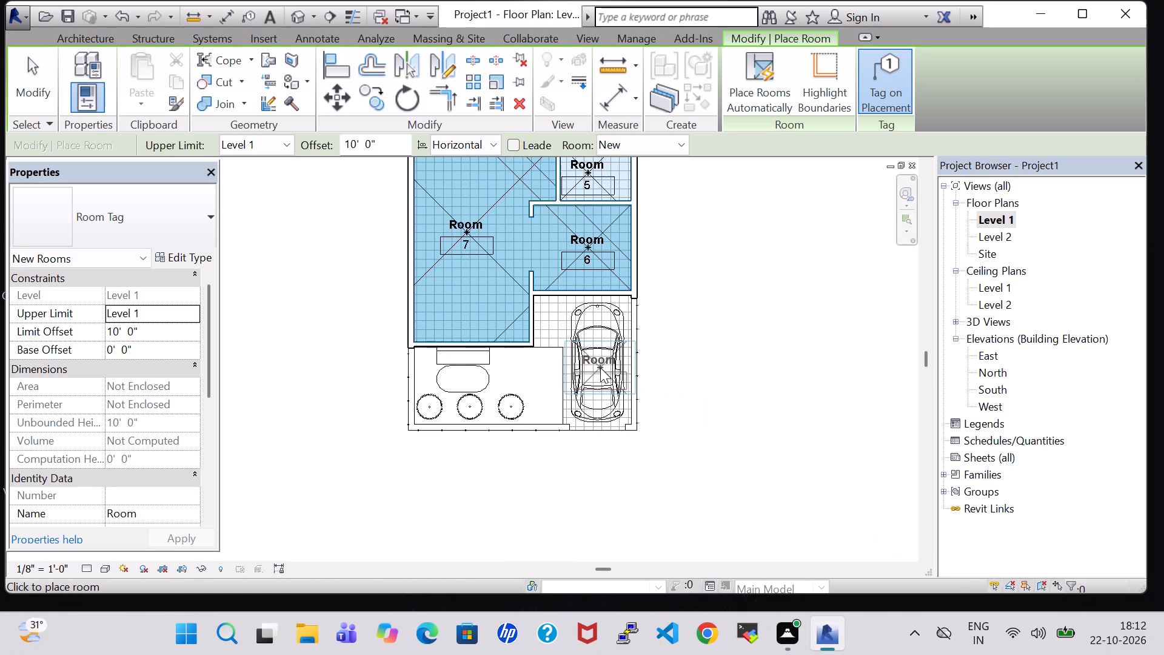
left_click(600, 368)
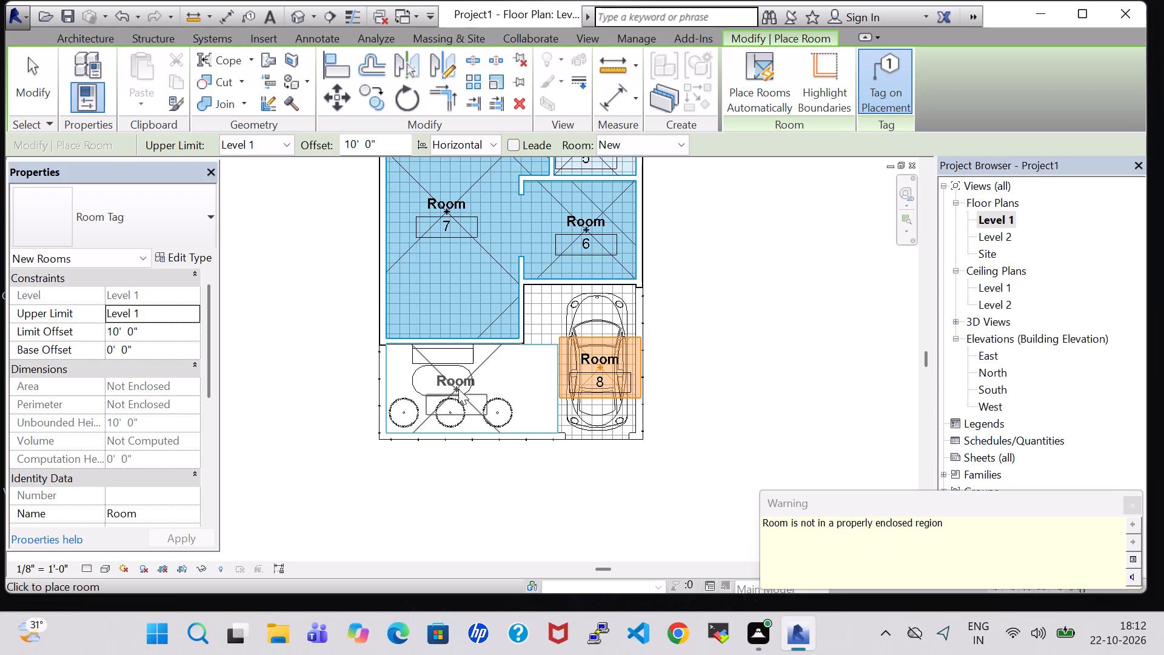
left_click(464, 388)
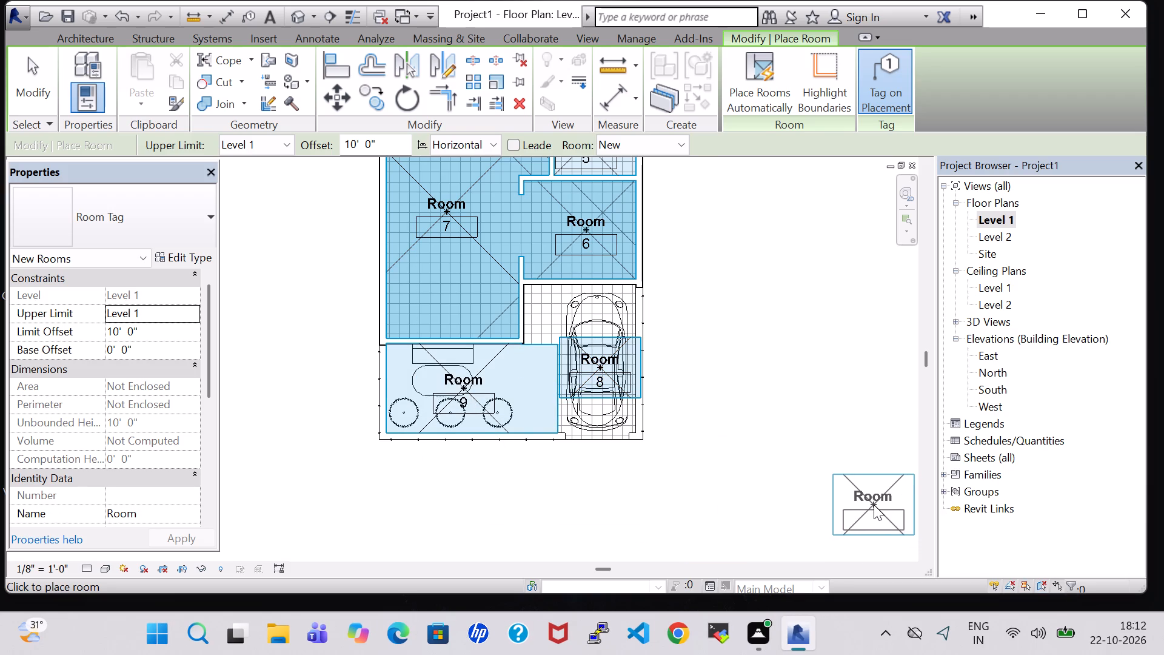
key("Escape")
key("Escape")
Turn off Show Room Number in the Room Tag type properties.
left_click(479, 388)
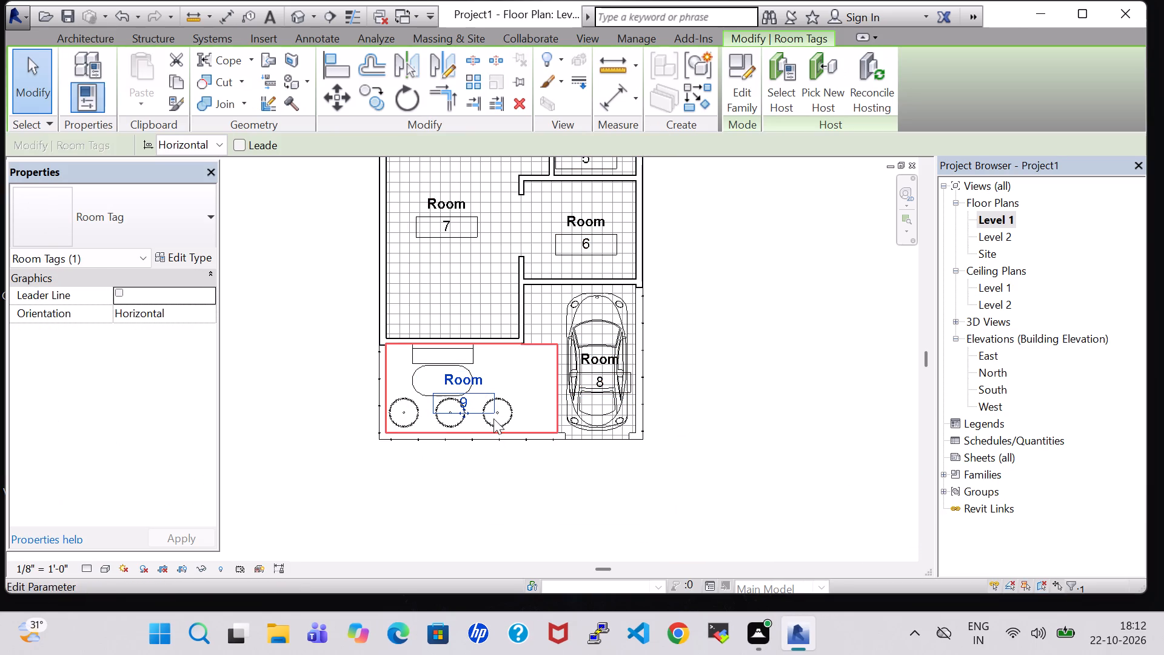
left_click(201, 257)
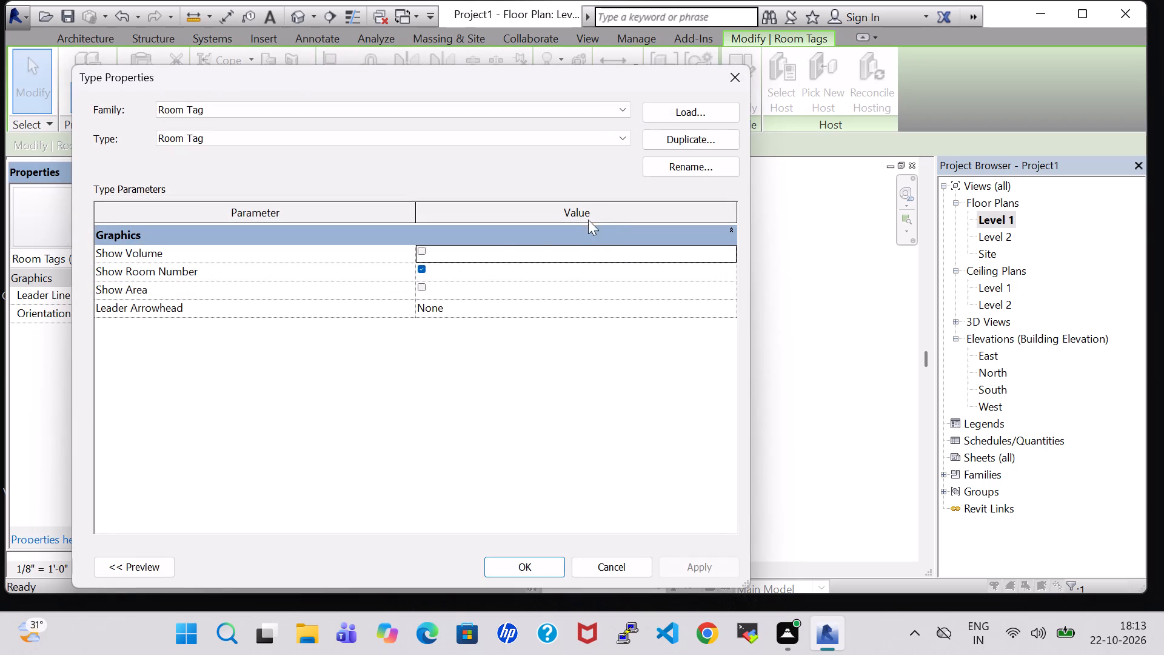
left_click(420, 270)
left_click(714, 572)
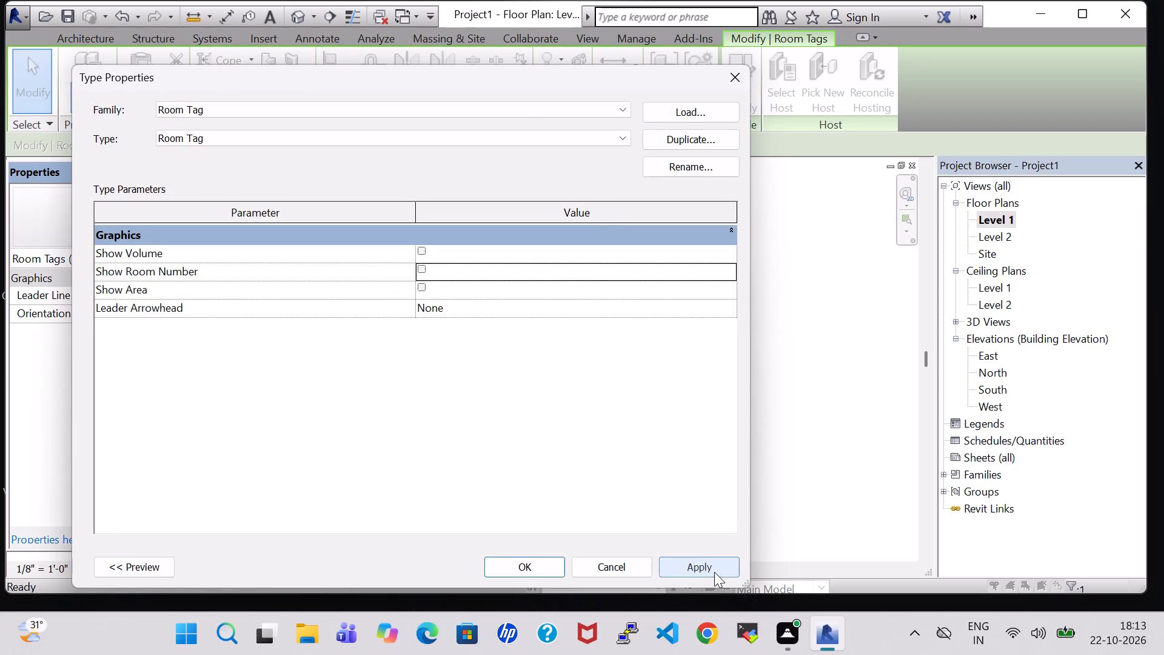
left_click(528, 572)
scroll(681, 434, "up", 4)
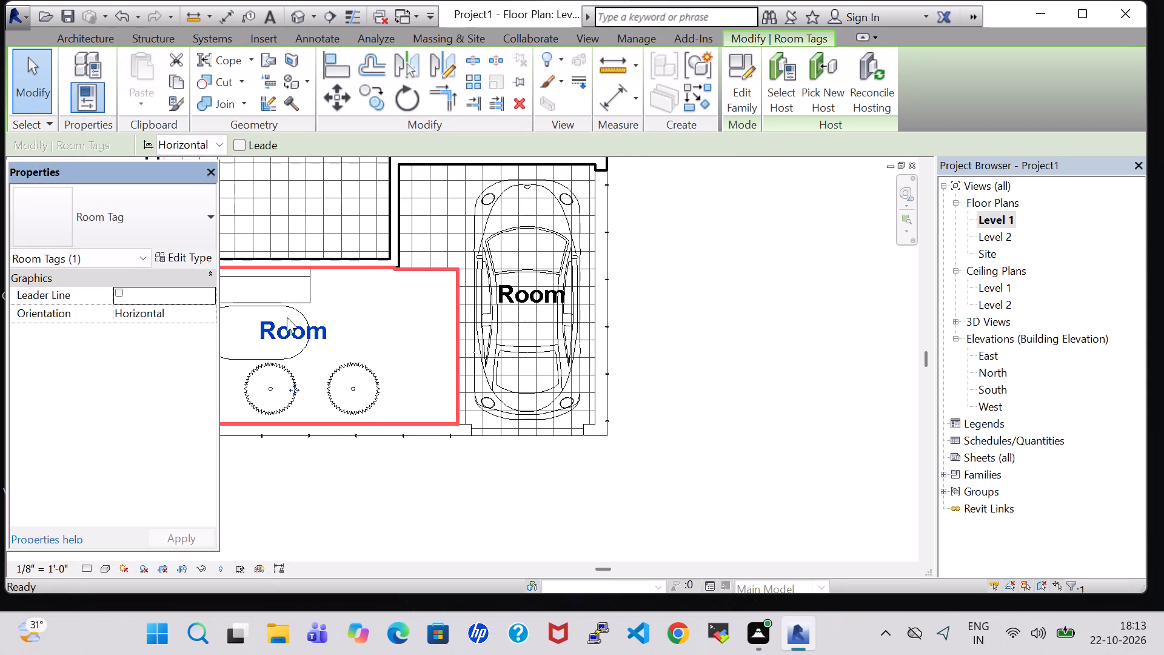
scroll(630, 375, "down", 4)
middle_click_drag(636, 320, 672, 385)
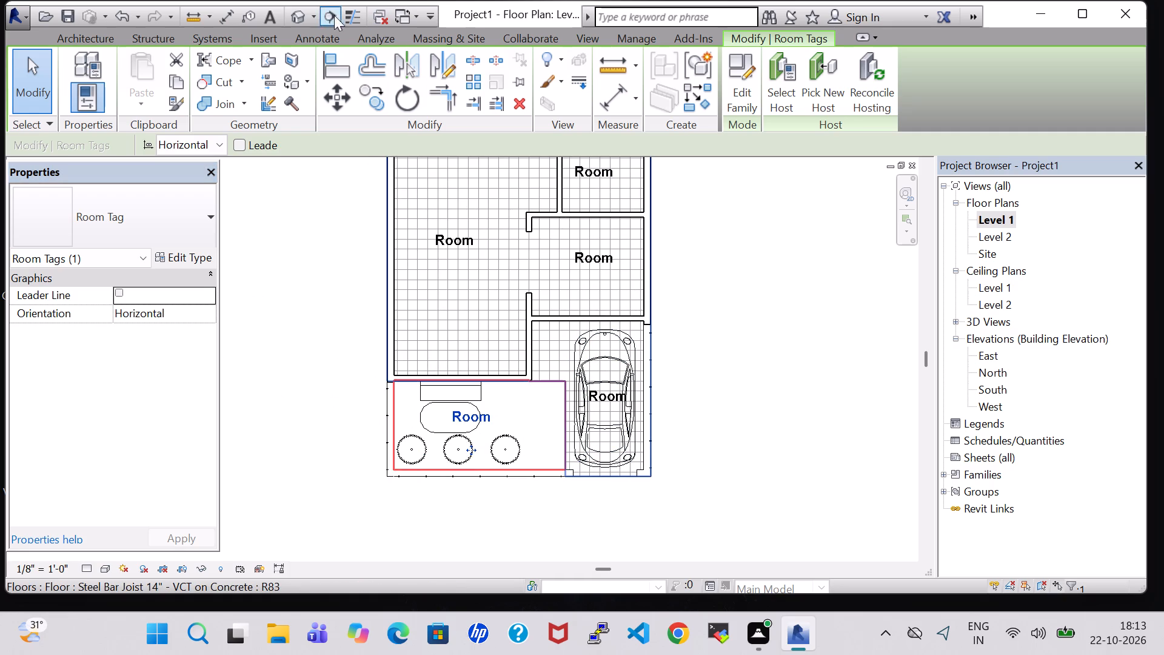
Check the front yard in 3D, and on Level 1 nudge the easternmost conifer east to about 4'-11" from the yard's east edge.
left_click(303, 14)
scroll(633, 432, "down", 2)
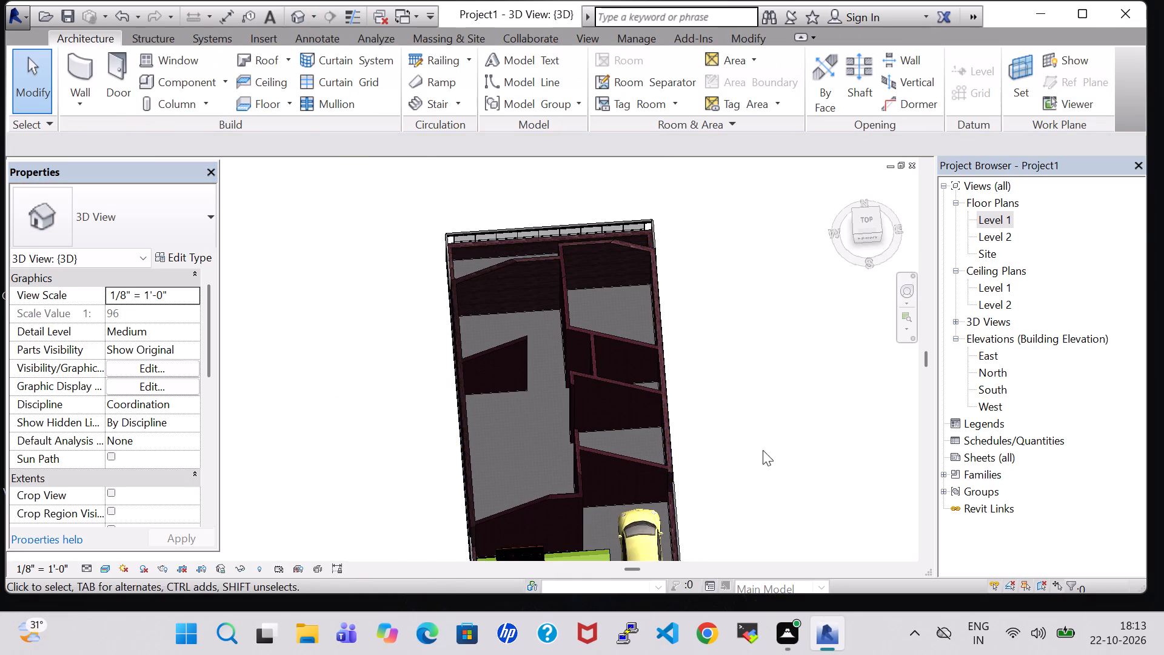
middle_click_drag(828, 463, 760, 354)
double_click(998, 222)
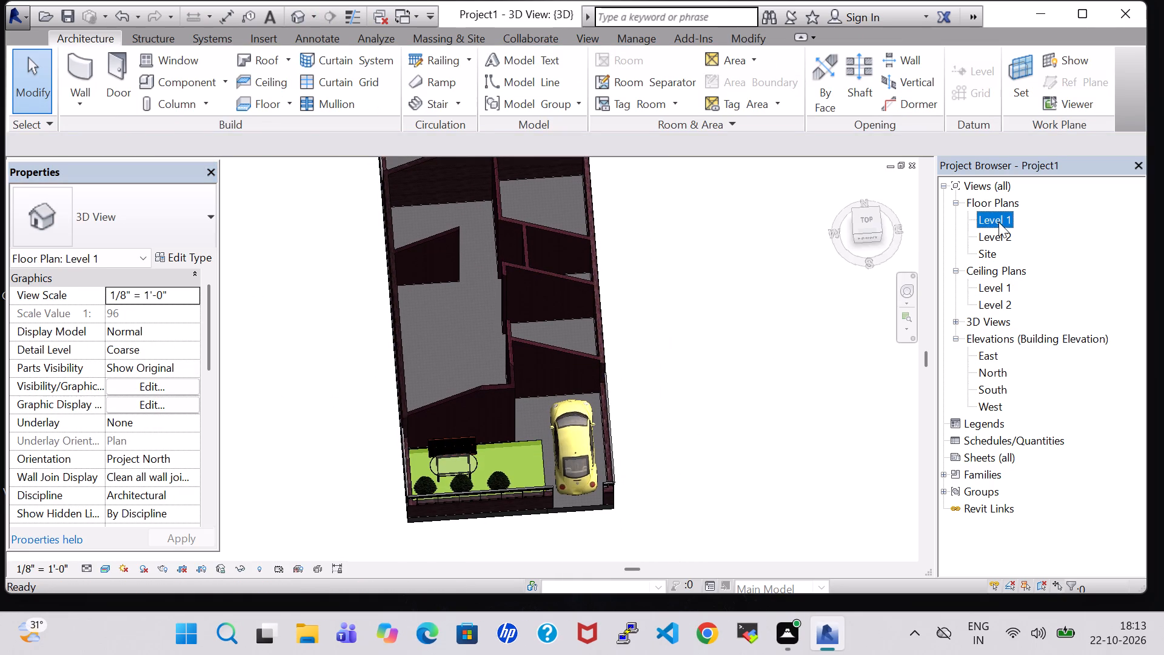
left_click(507, 461)
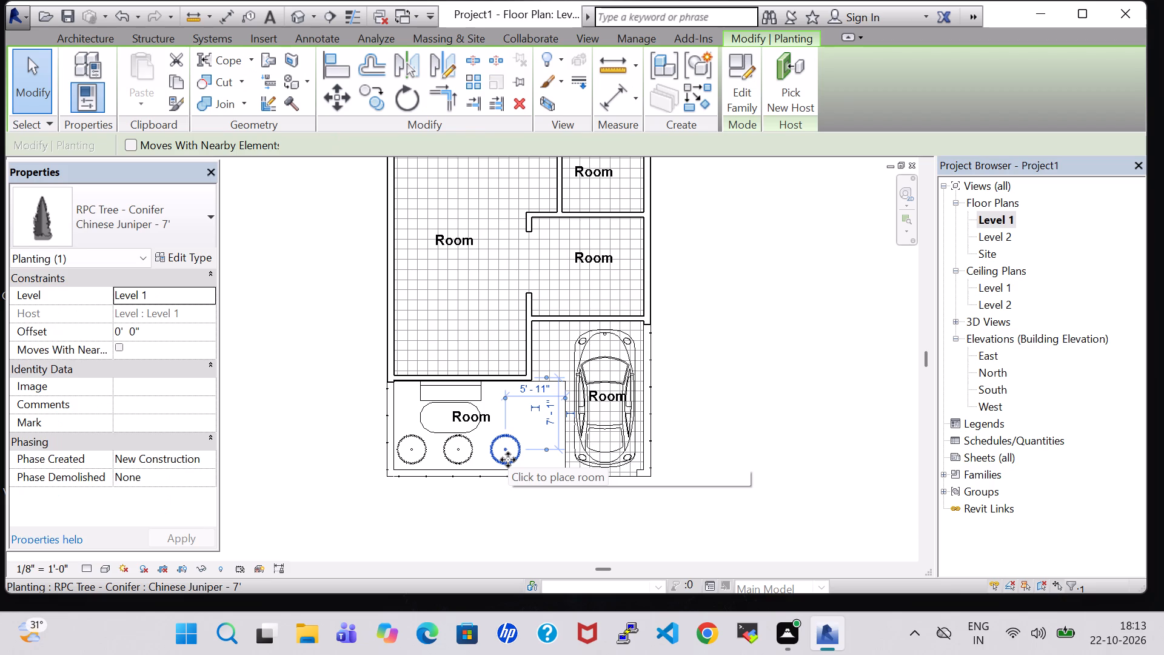
key("Right")
key("Right")
key("Right")
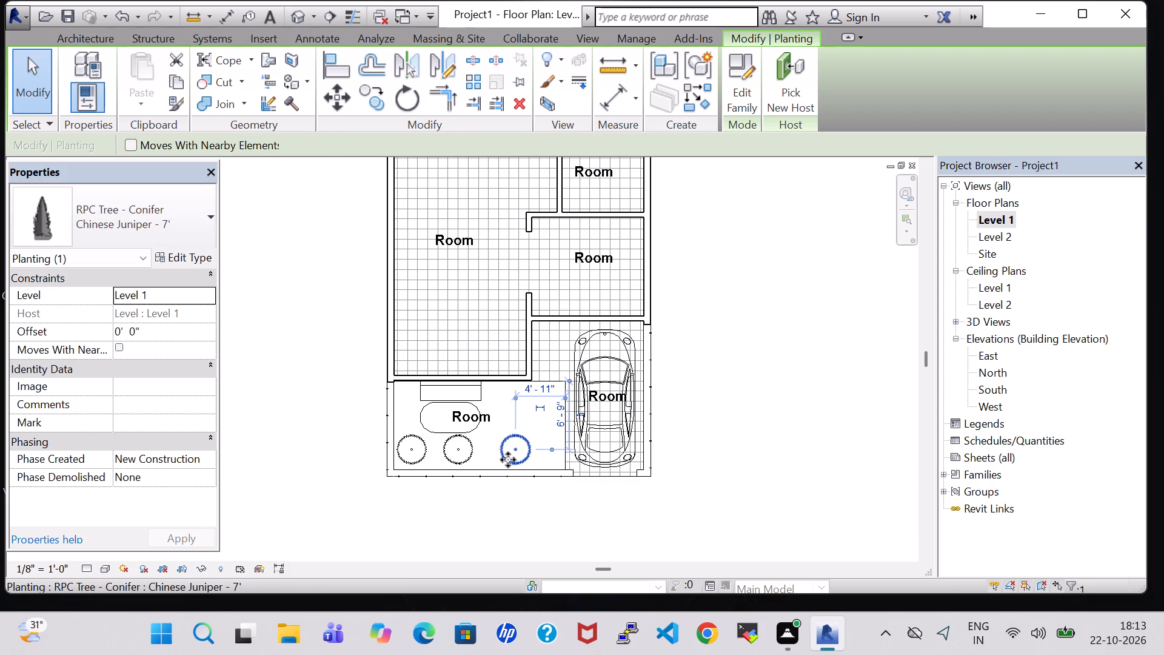
key("Right")
key("Left")
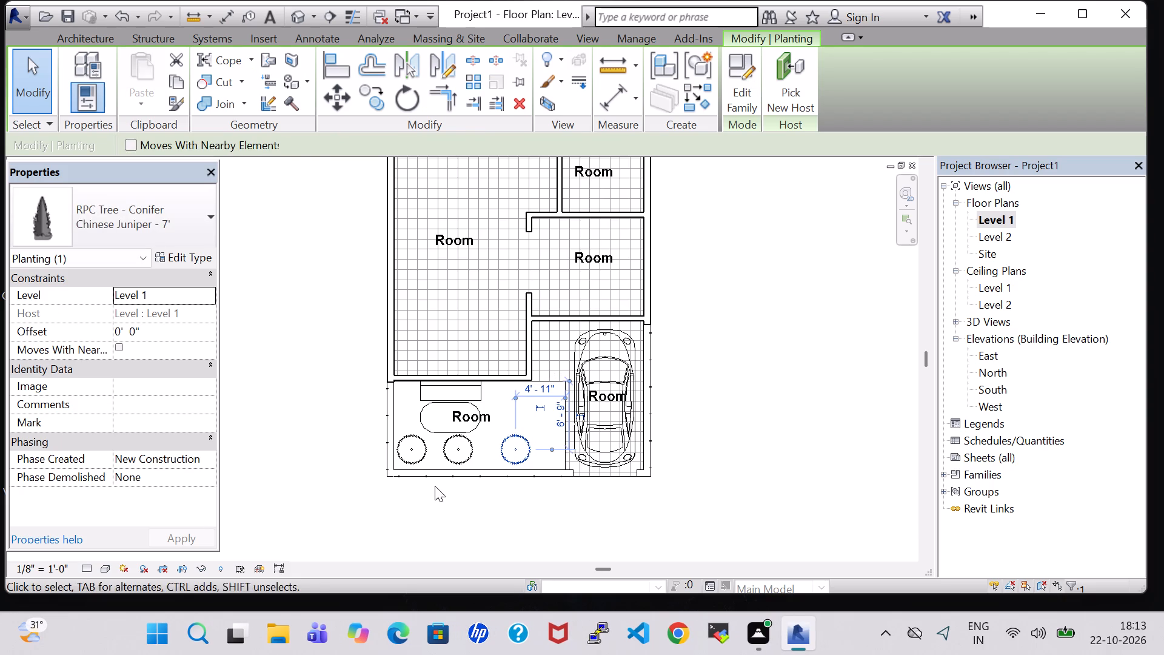
Nudge the middle and westernmost conifers east to about 9'-7" and 14'-10" from the yard's east edge.
left_click(453, 444)
key("Right")
key("Right")
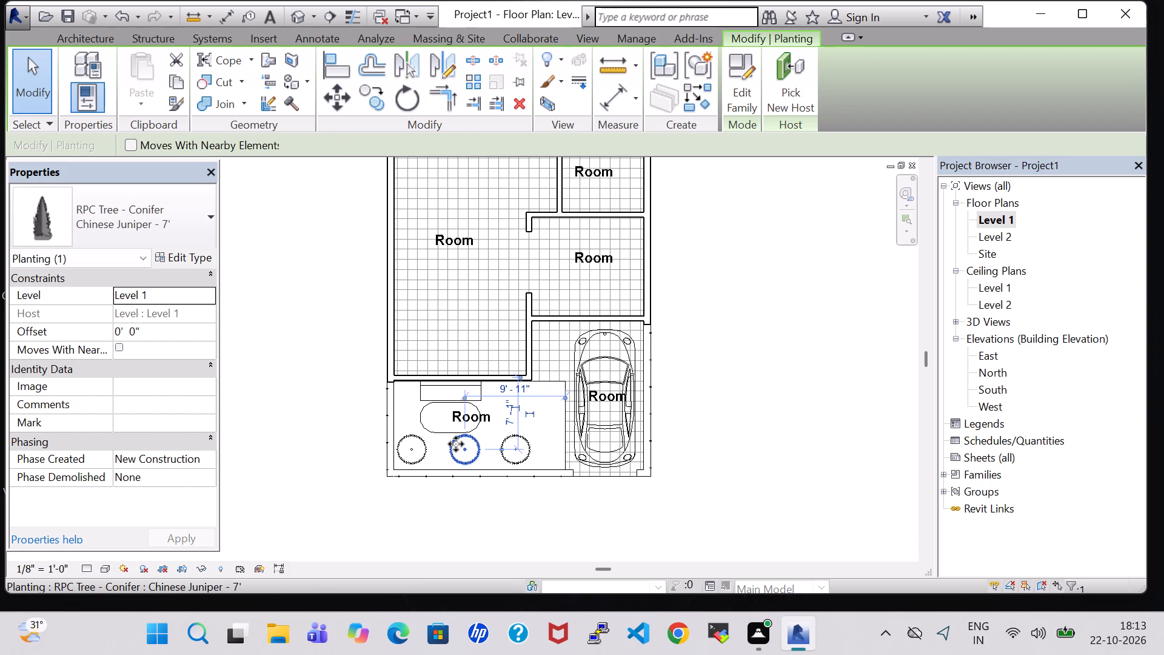
key("Right")
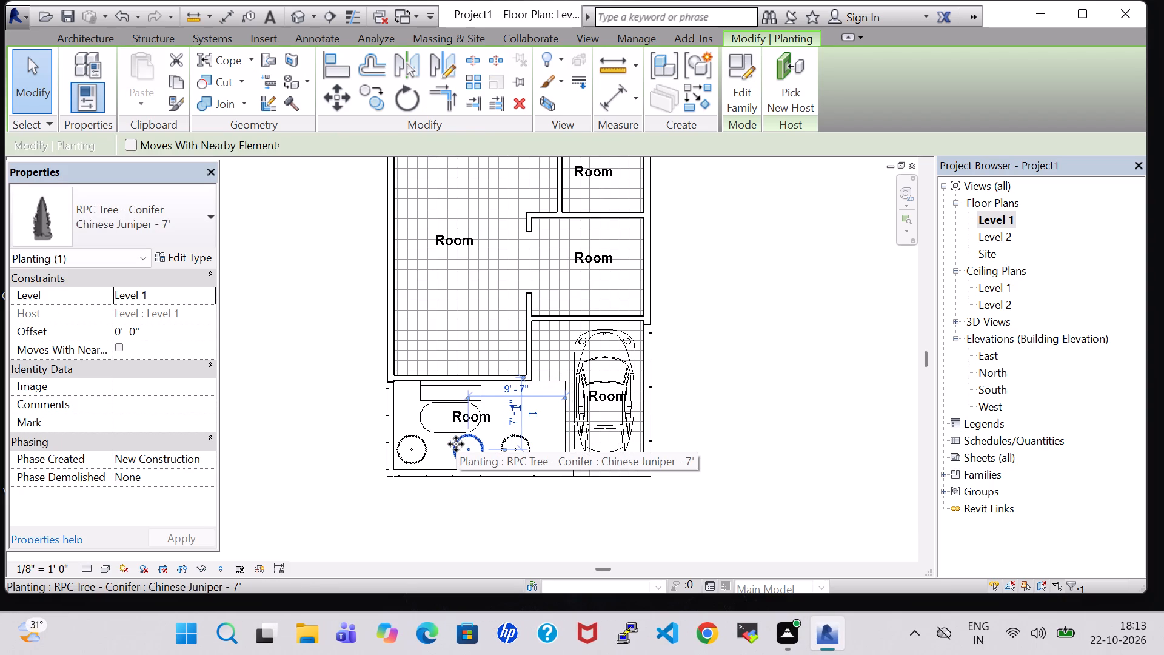
left_click(402, 450)
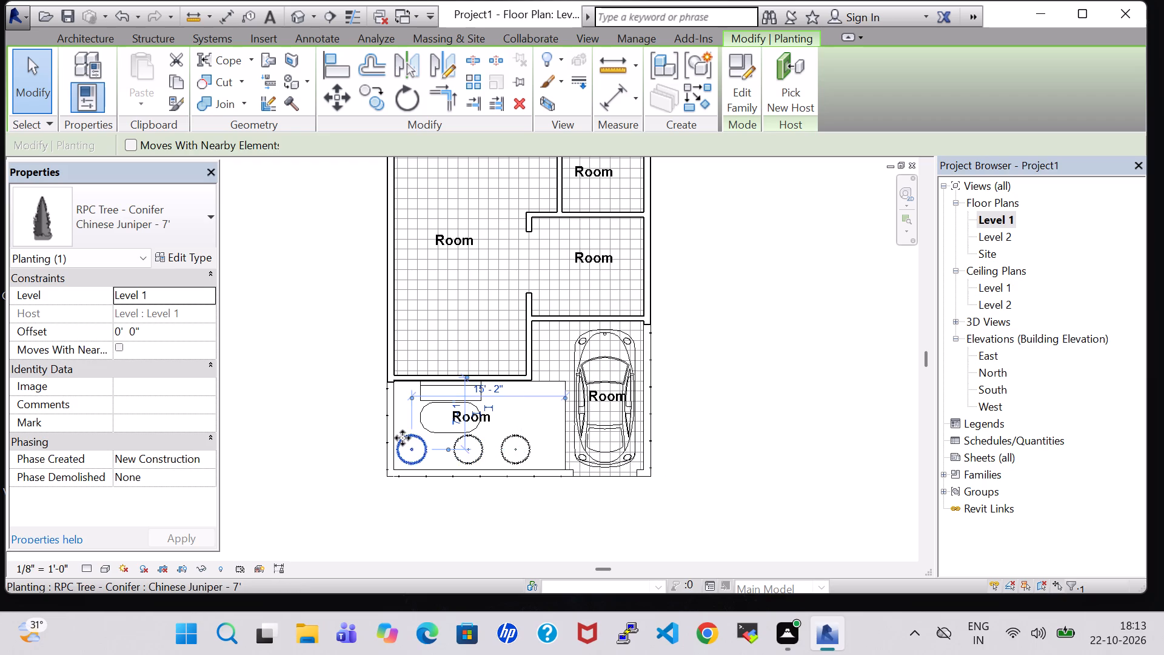
key("Down")
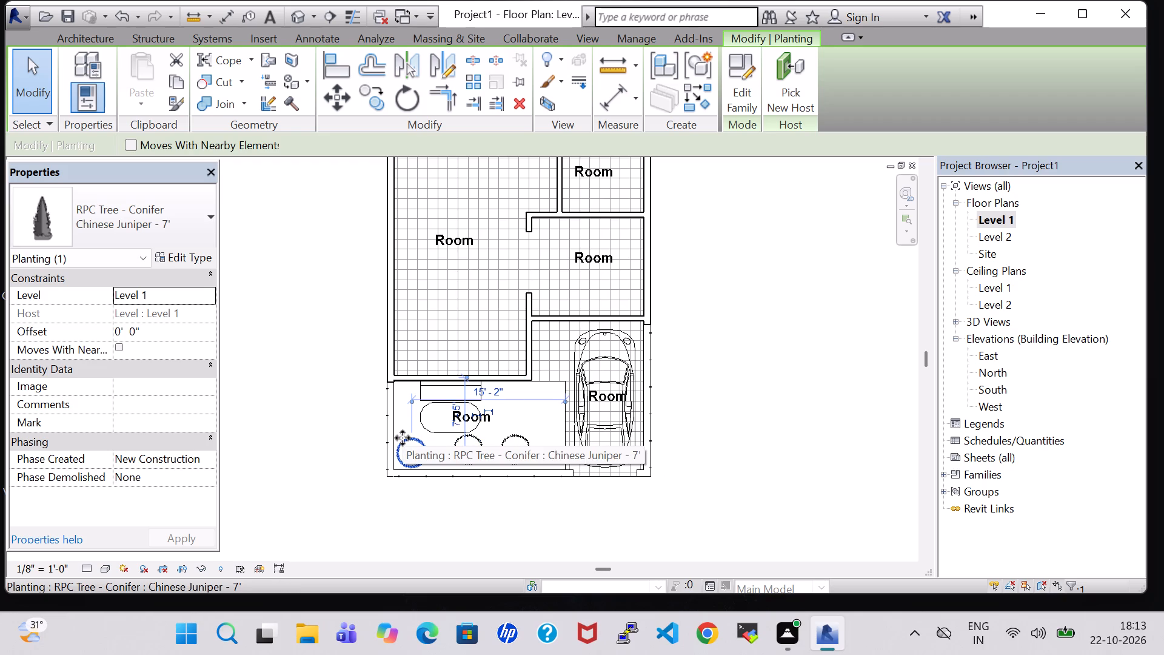
key("Up")
key("Right")
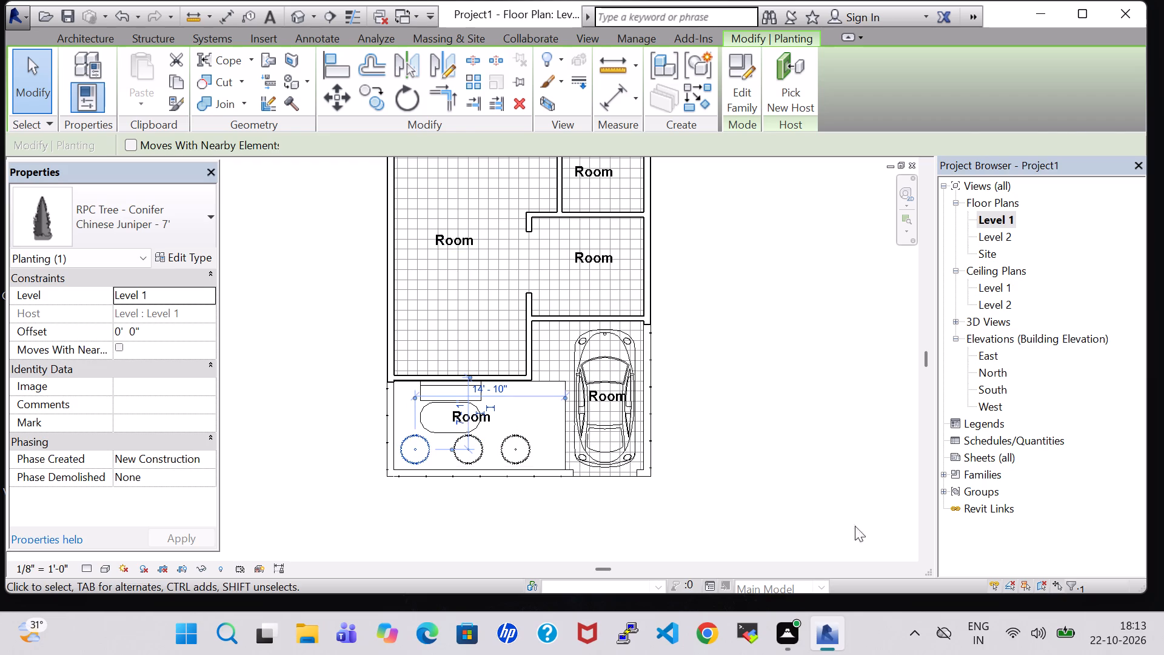
left_click(784, 437)
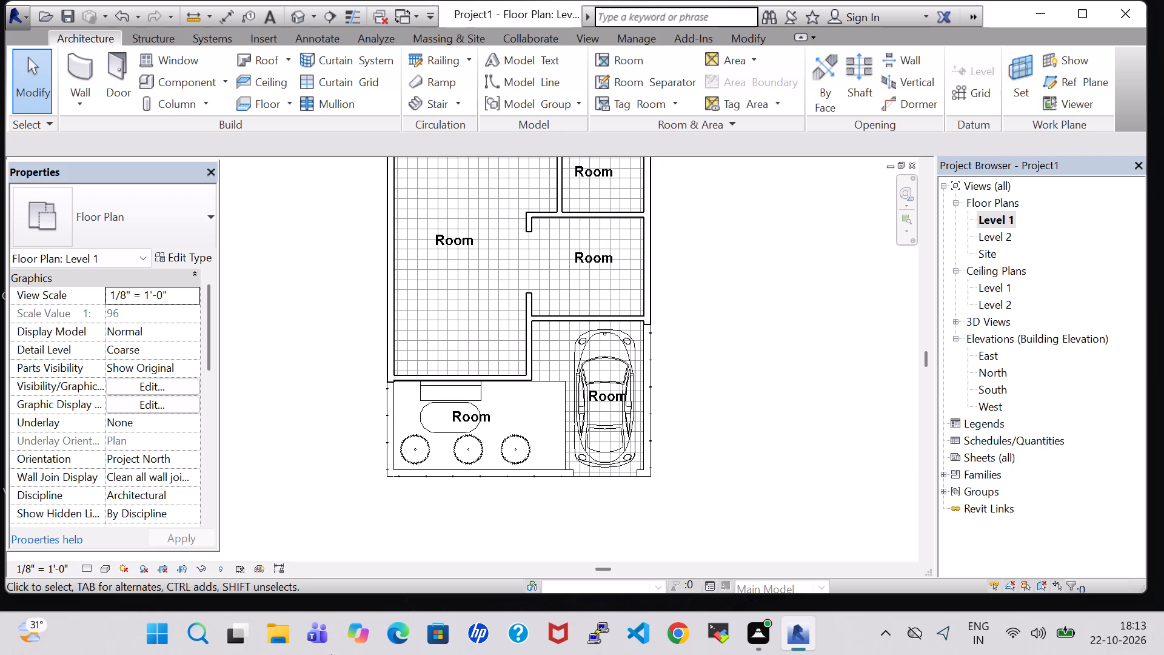
Rename the room at the west end of the north strip as WASH.
middle_click_drag(785, 329, 787, 386)
scroll(787, 385, "down", 1)
middle_click_drag(771, 340, 757, 340)
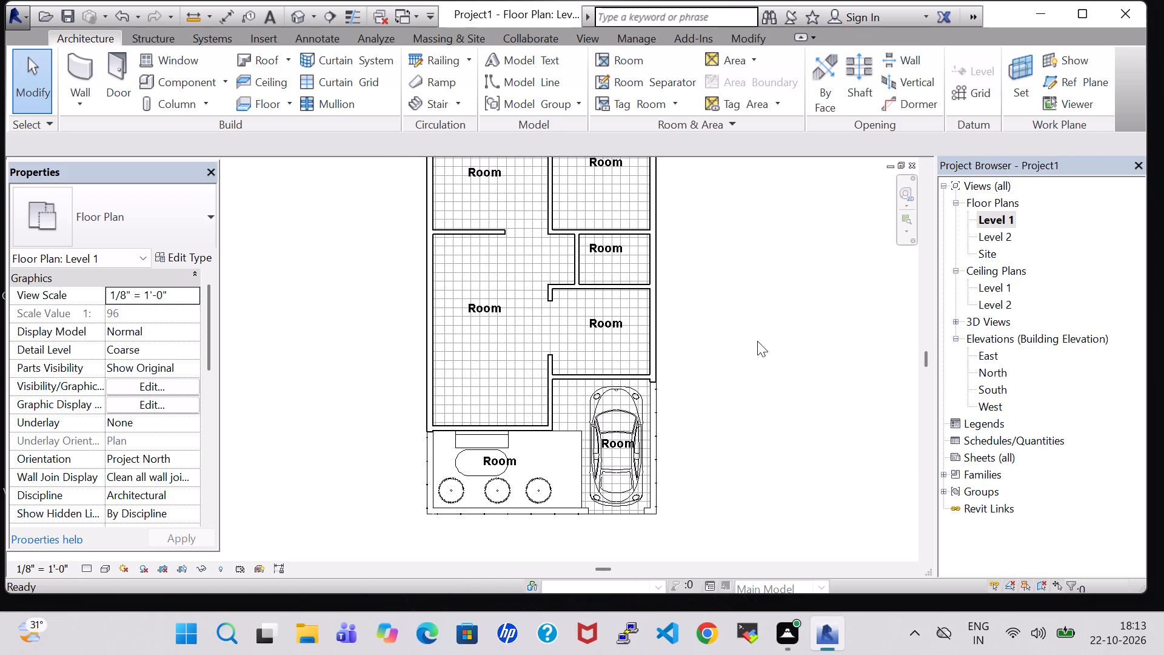
middle_click_drag(757, 238, 814, 348)
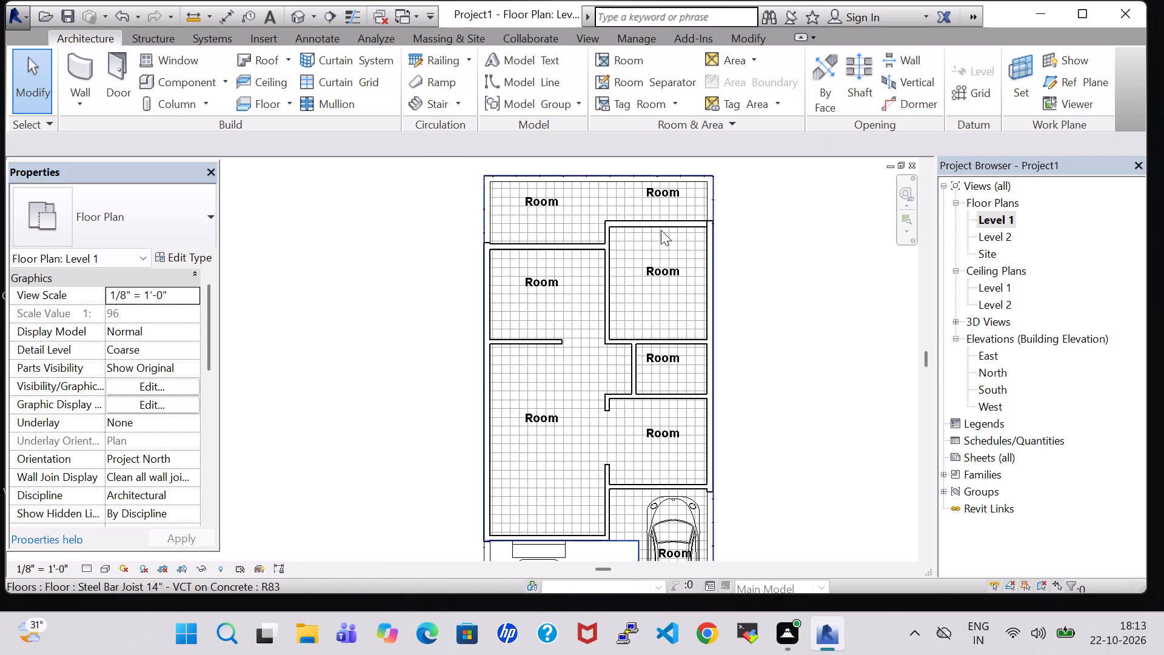
double_click(549, 199)
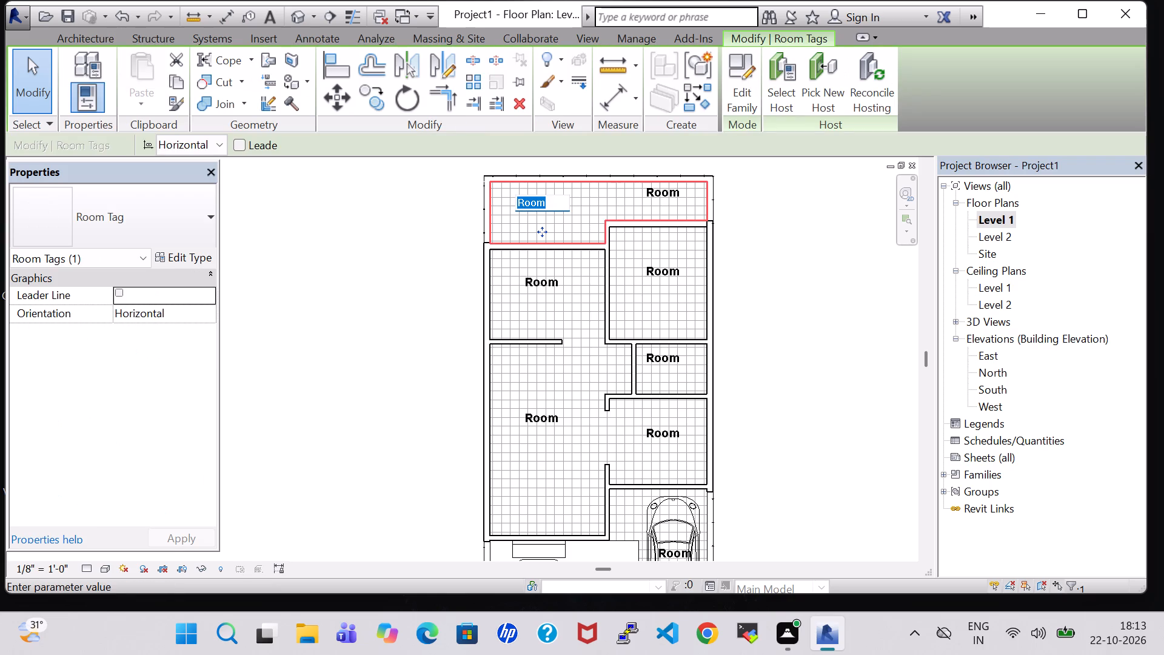
key("BackSpace")
type("WASG")
key("BackSpace")
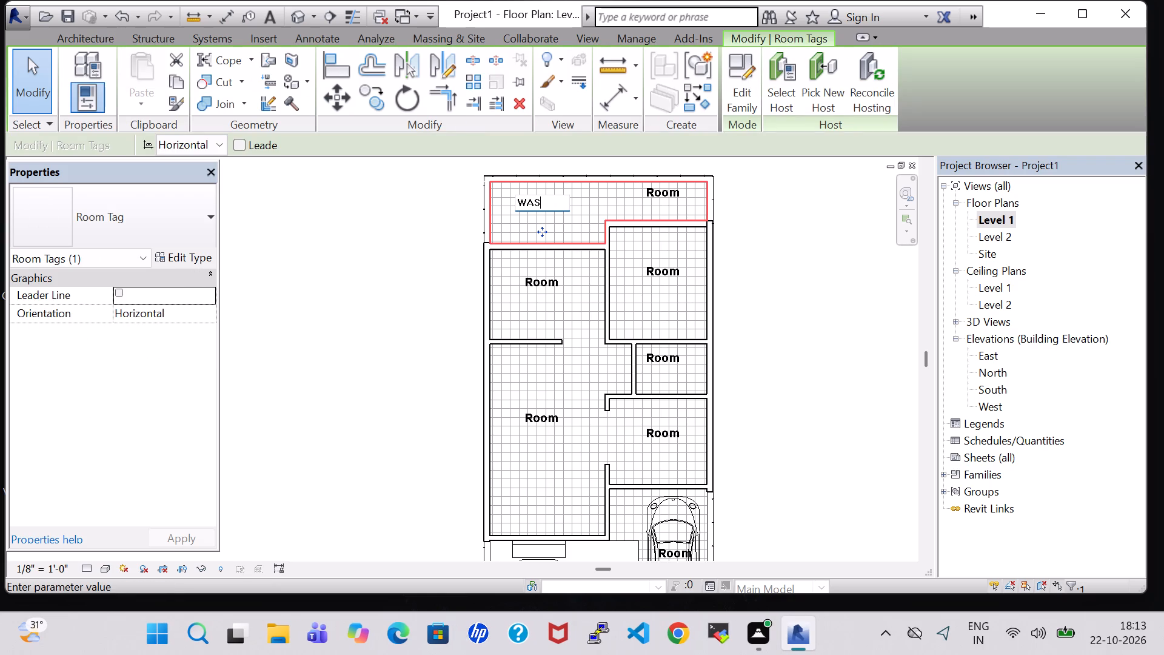
key("h")
key("Return")
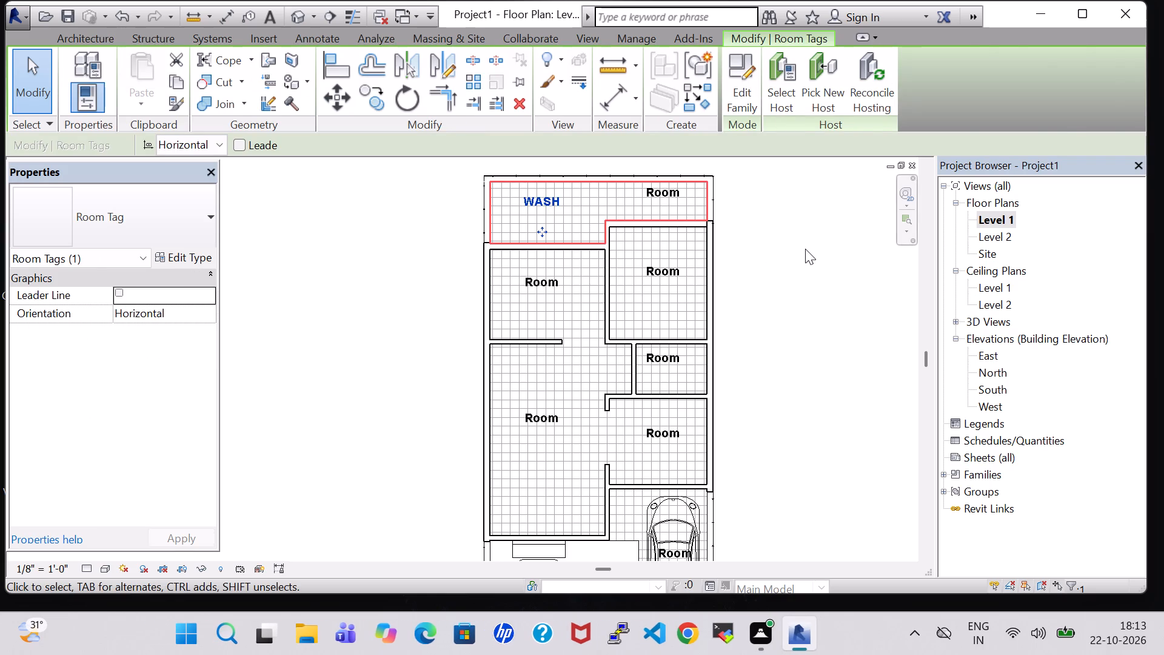
Rename the room tag at the east end of the north strip as BACK YARD and nudge it slightly south.
left_click(805, 249)
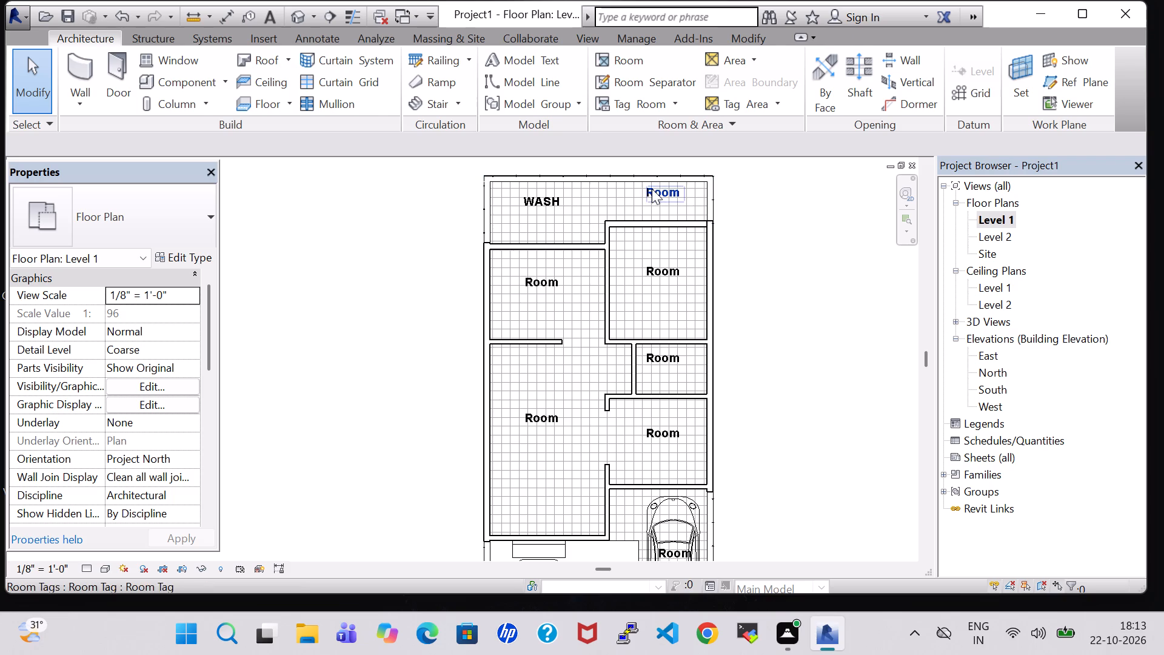
double_click(652, 189)
key("BackSpace")
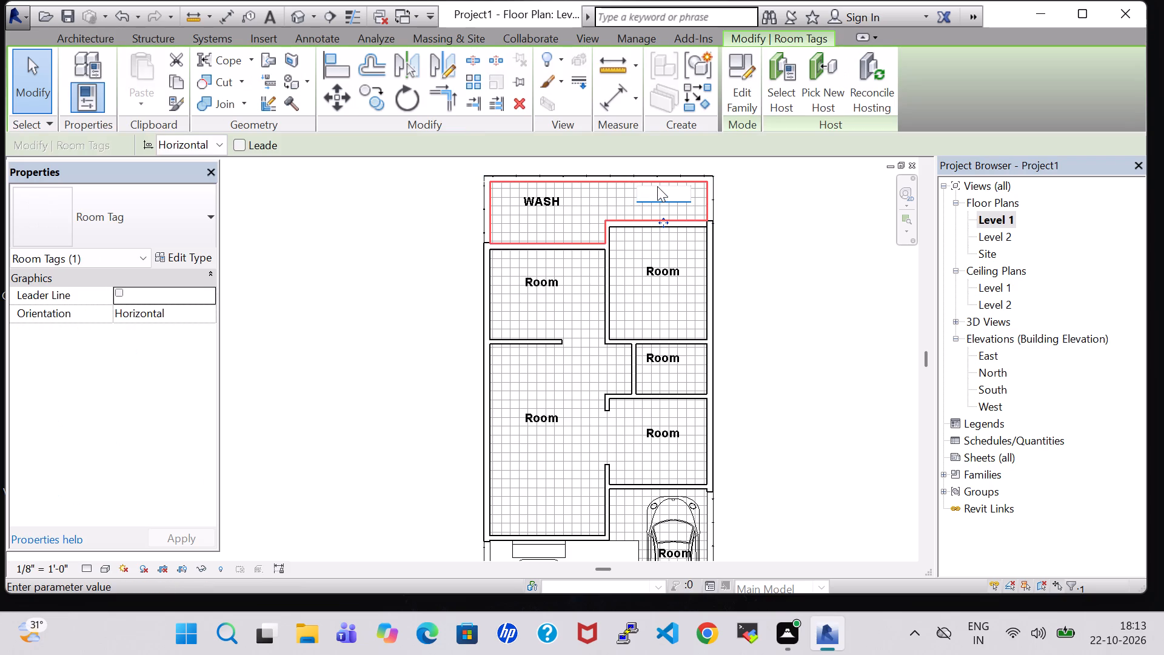
type("BAC")
type("K YARD")
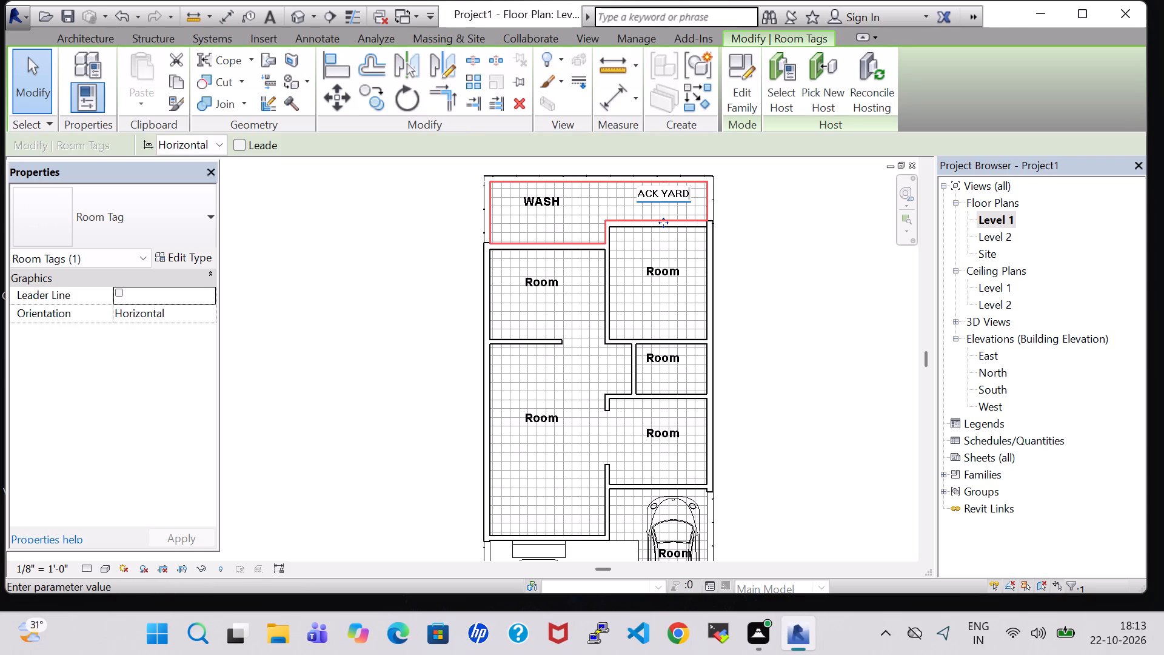
key("Return")
left_click(828, 306)
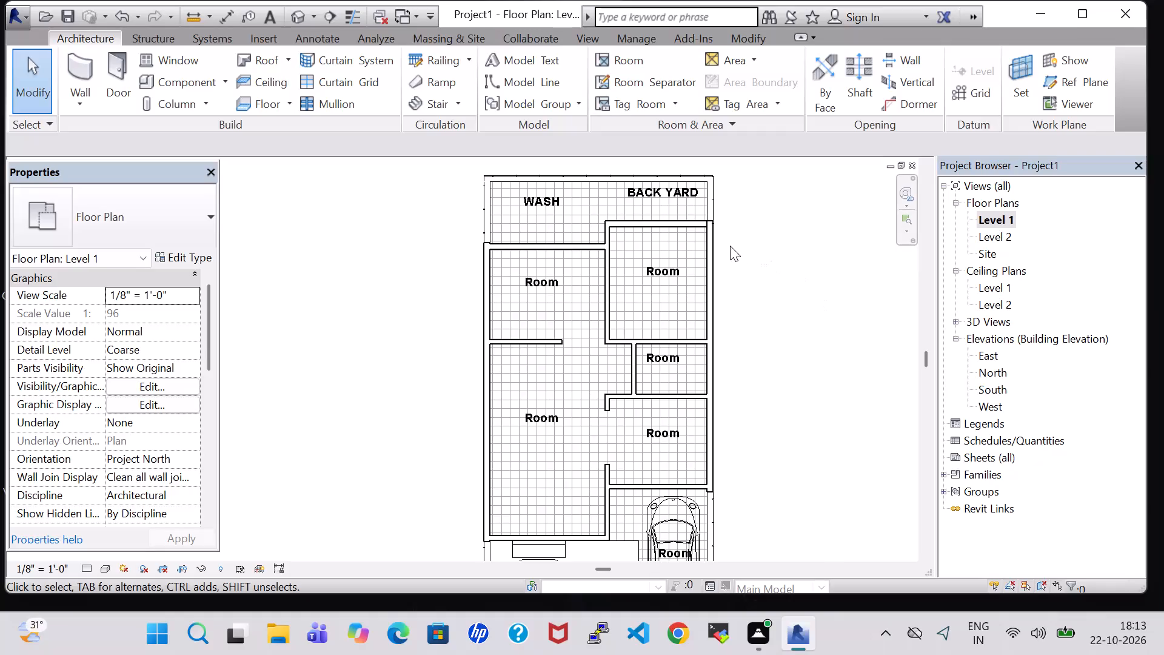
left_click(675, 193)
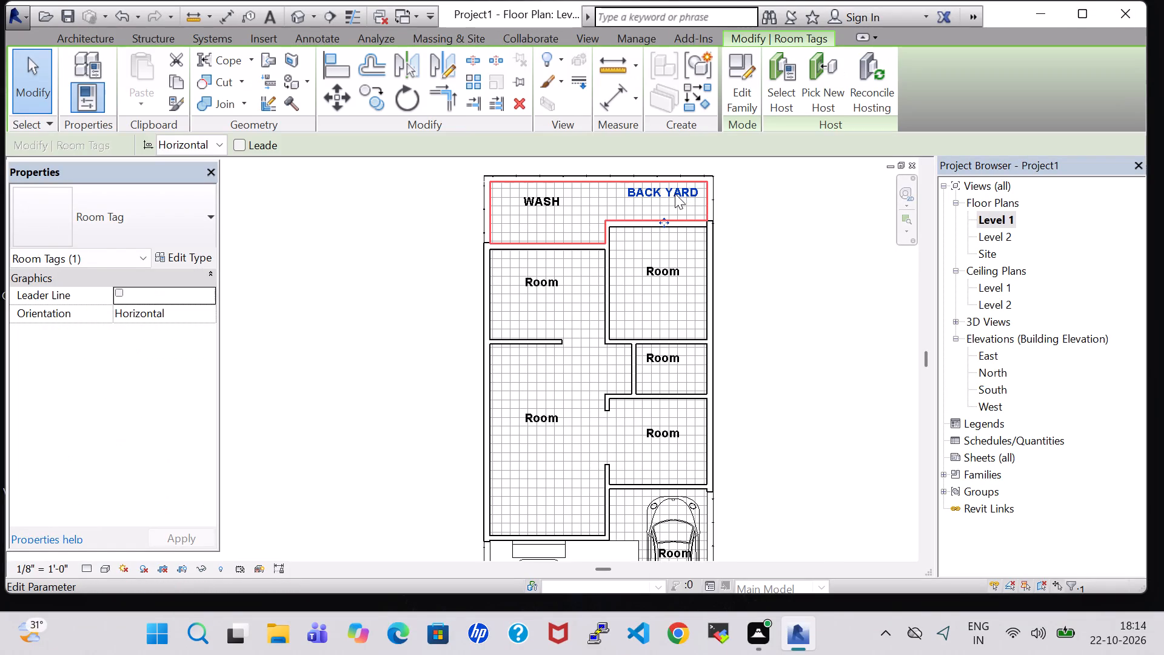
key("Down")
key("Down")
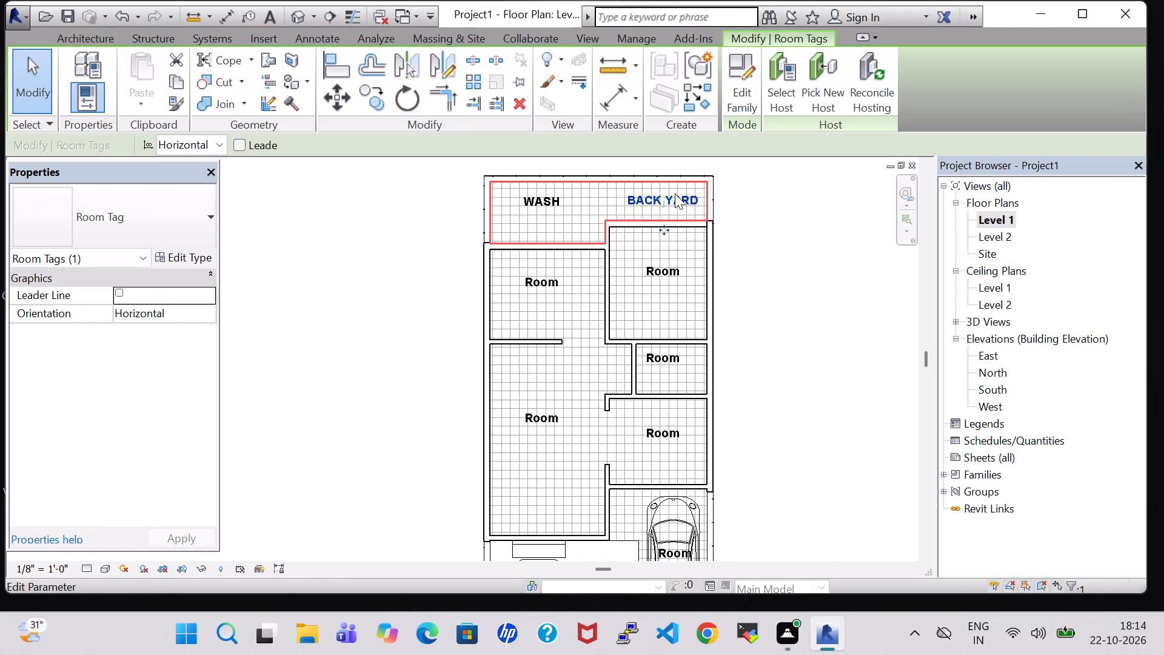
left_click(789, 231)
Rename the room tag directly south of WASH as KITCHEN.
double_click(529, 280)
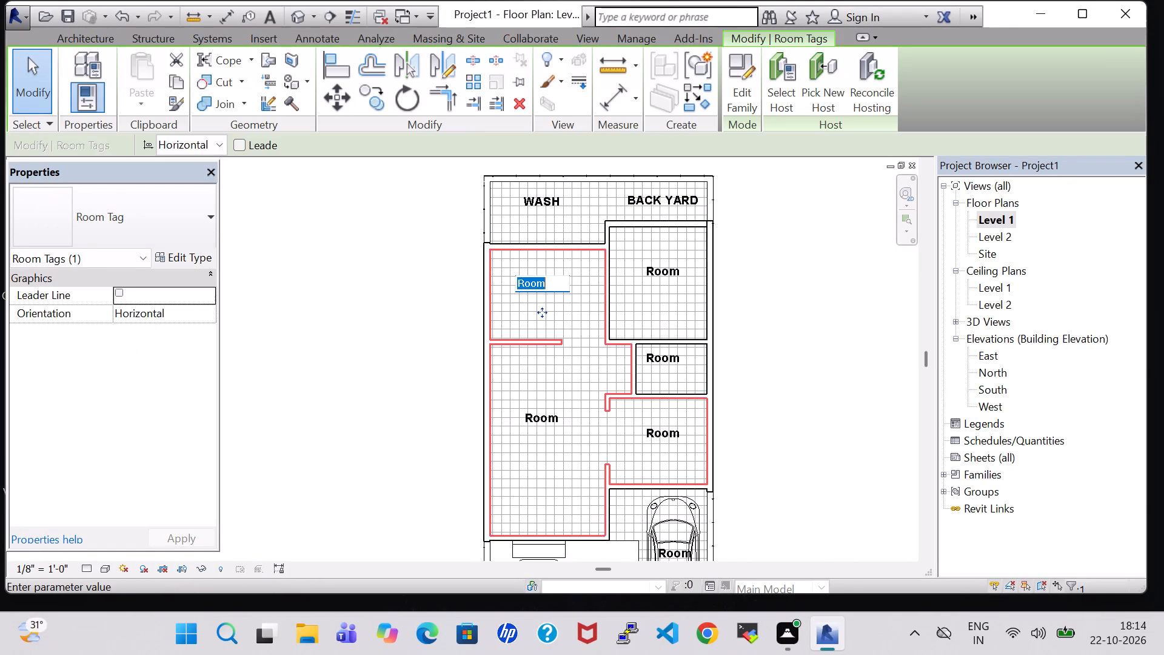
key("BackSpace")
type("KITCHW")
key("BackSpace")
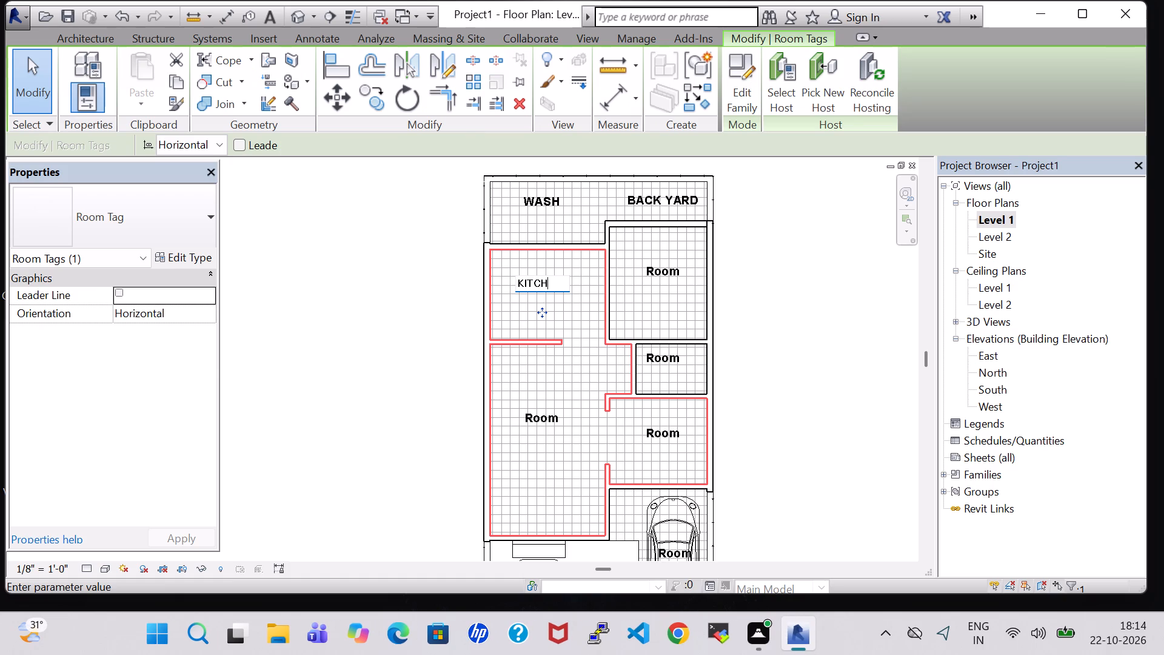
type("EN")
key("Return")
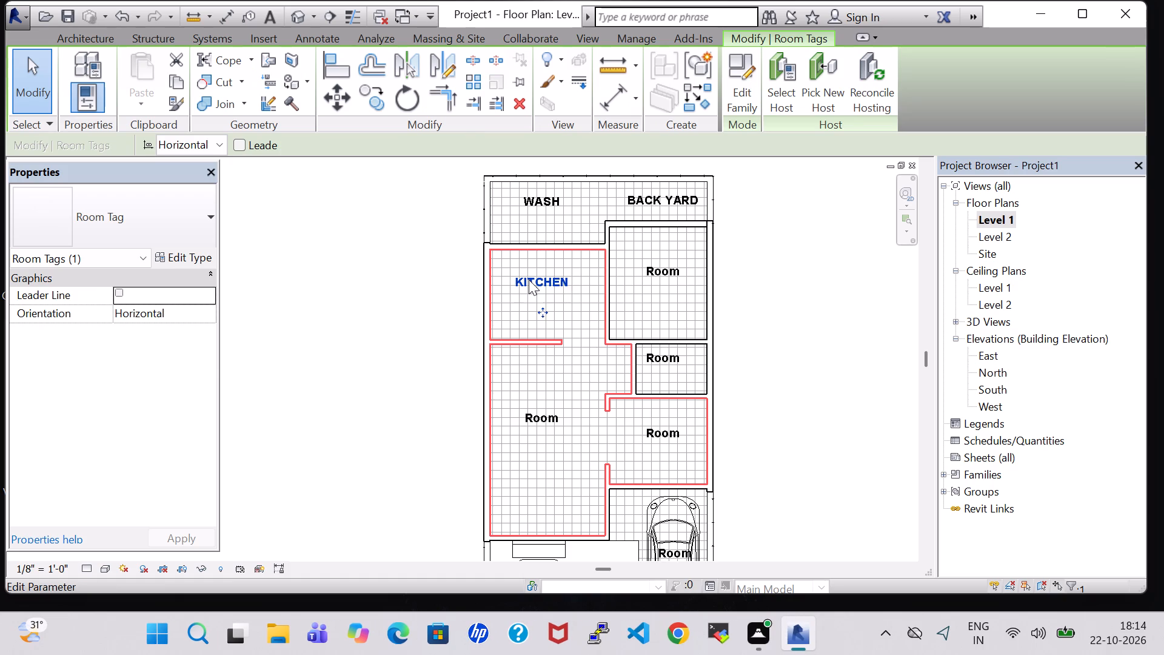
Rename the room east of the kitchen as BED ROOM.
double_click(660, 272)
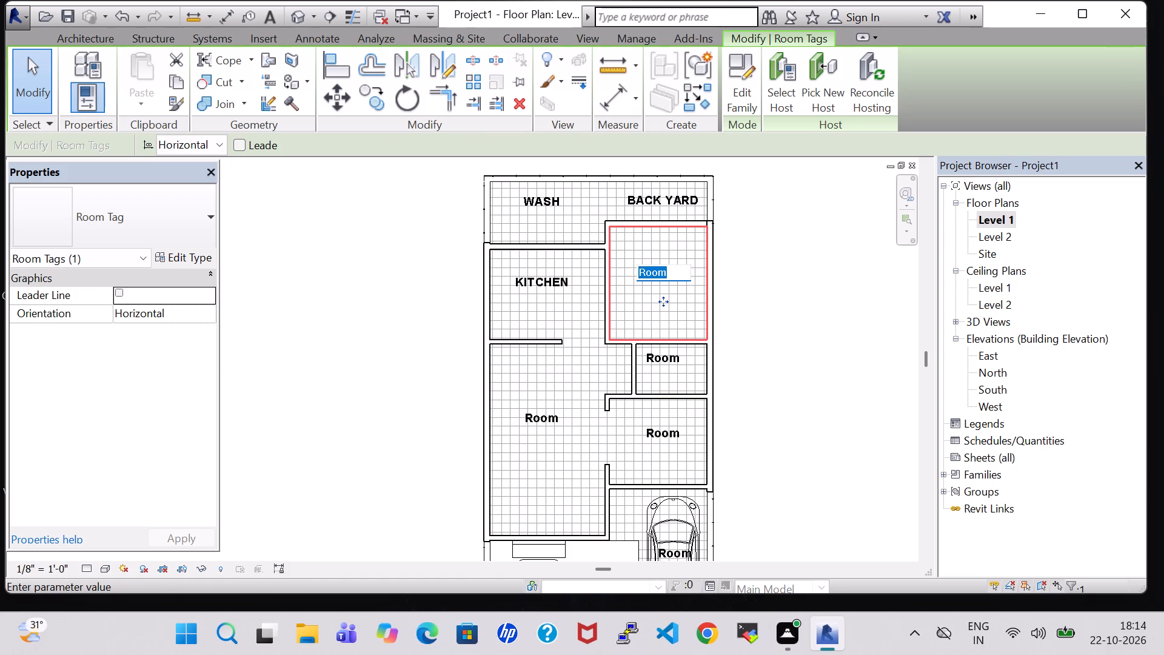
key("BackSpace")
type("BED ROOM")
key("Return")
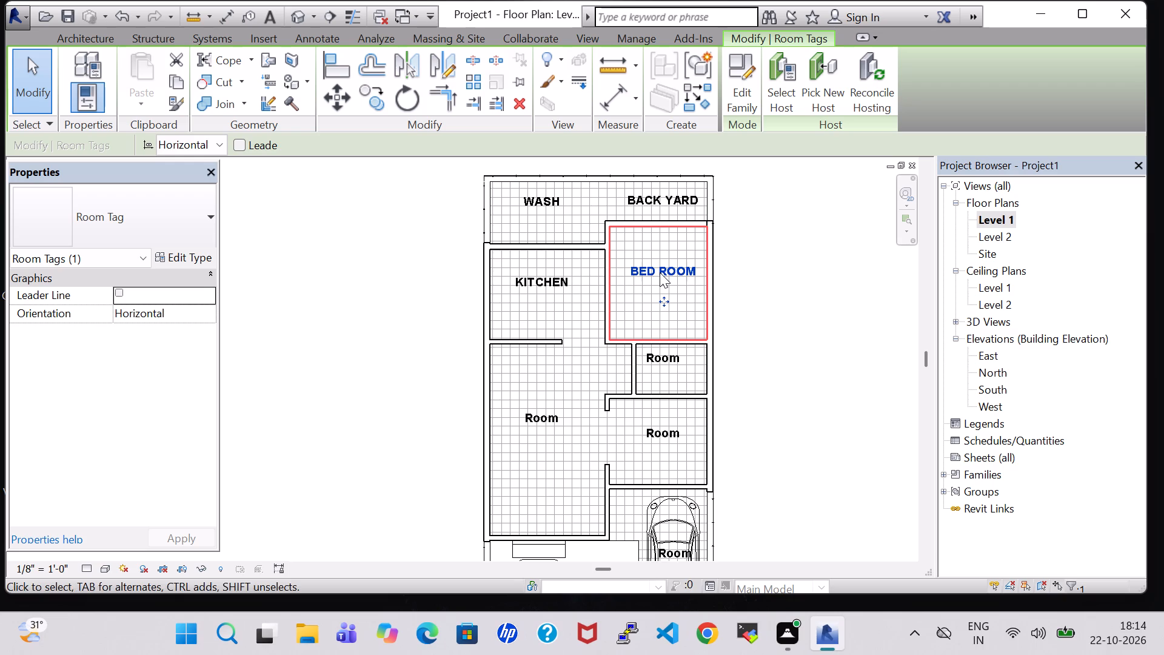
left_click(809, 322)
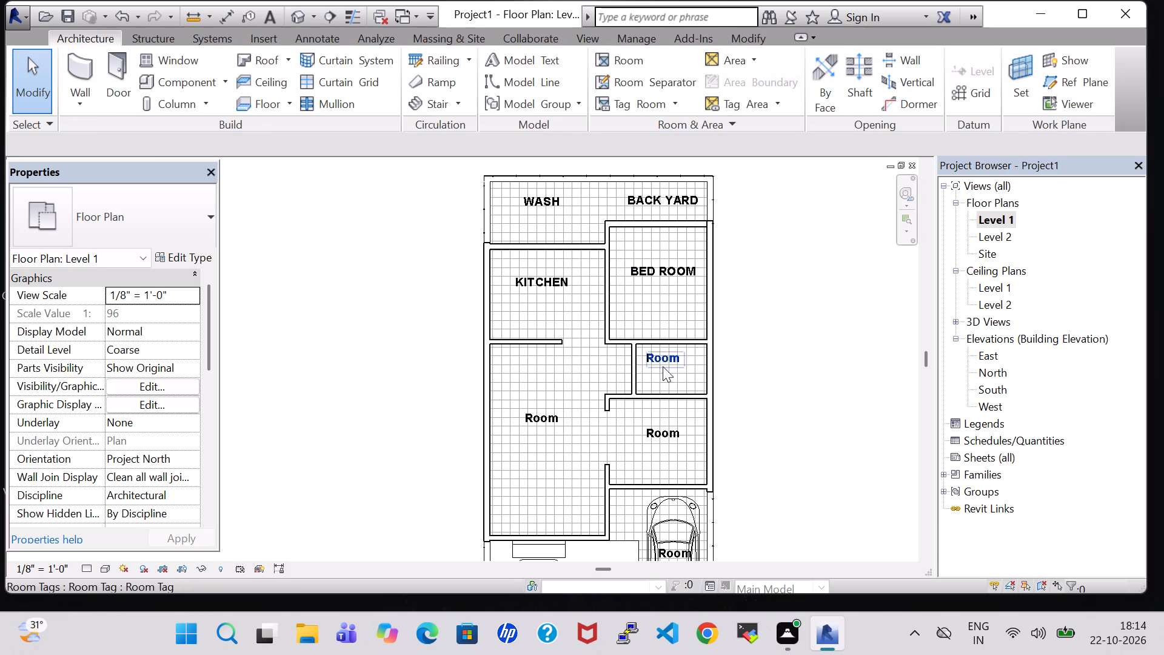
Rename the small room south of the bed room as TOILET and nudge its tag south and east toward the room's centre.
double_click(669, 366)
key("BackSpace")
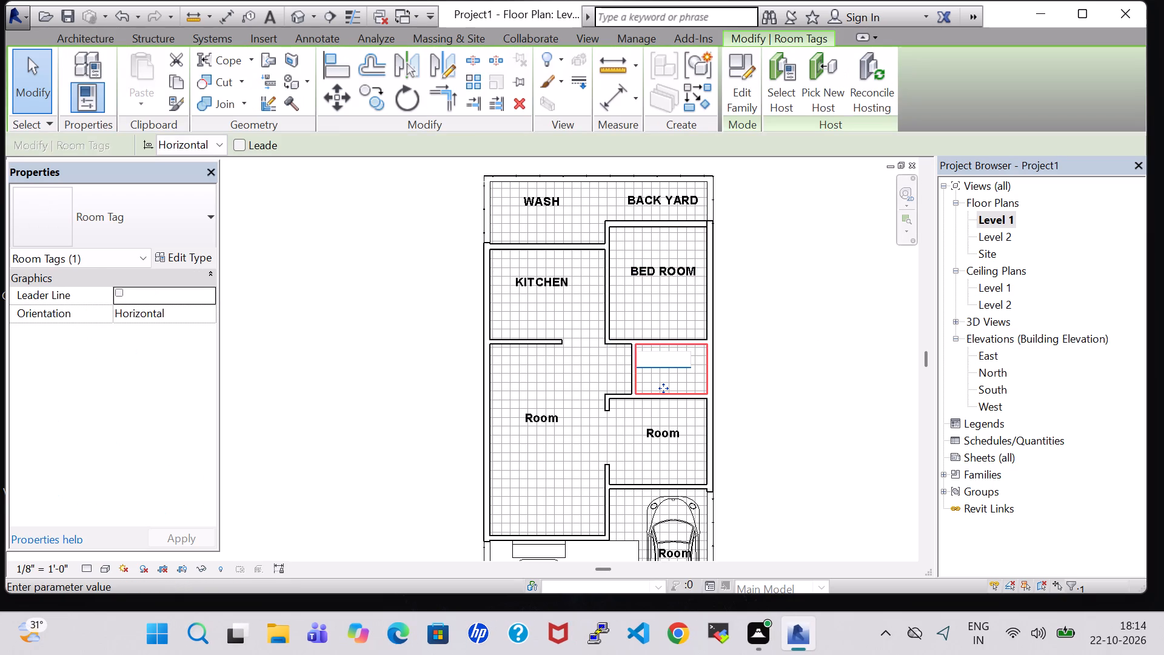
type("TOILE")
key("t")
key("Return")
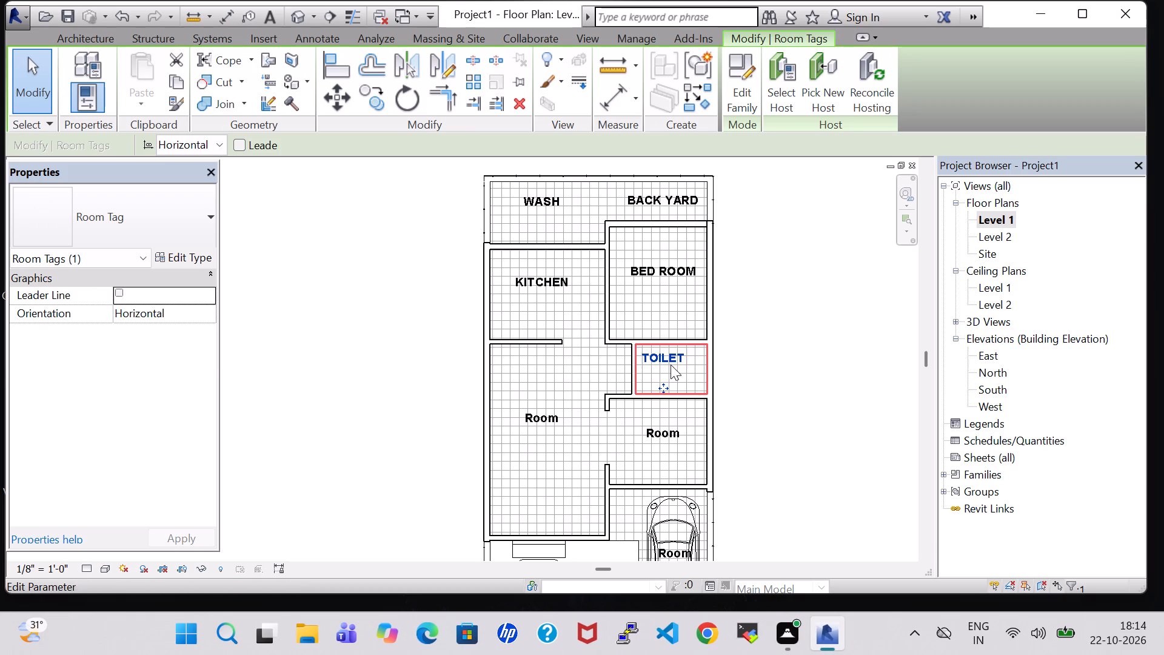
key("Down")
key("Down")
key("Right")
key("Right")
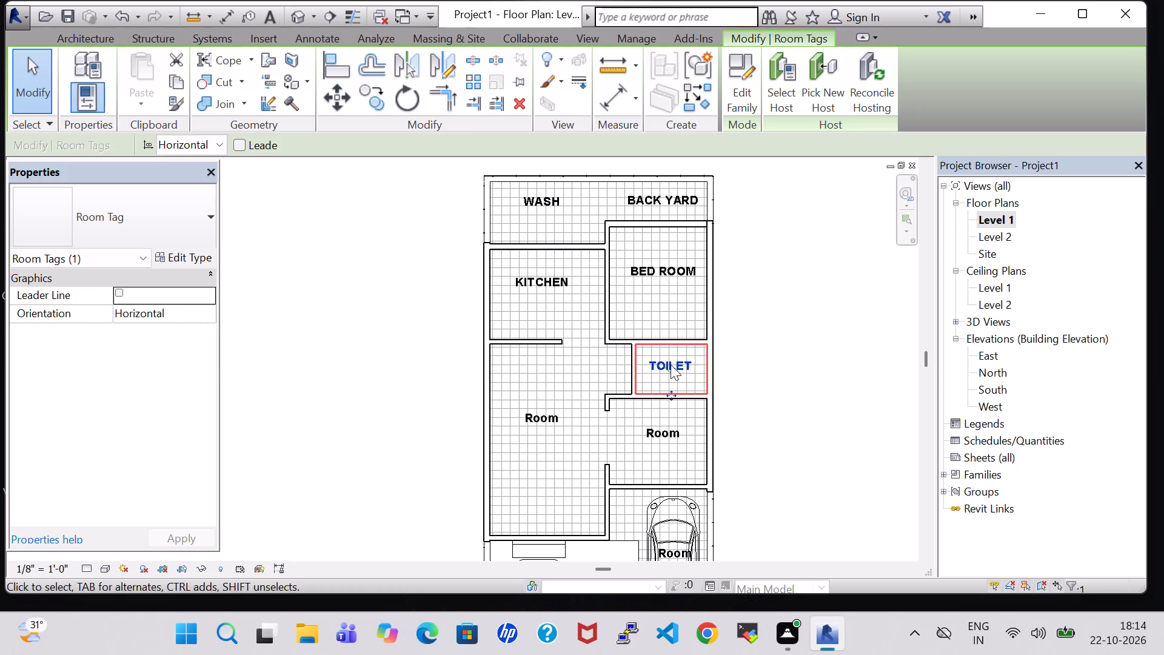
key("Right")
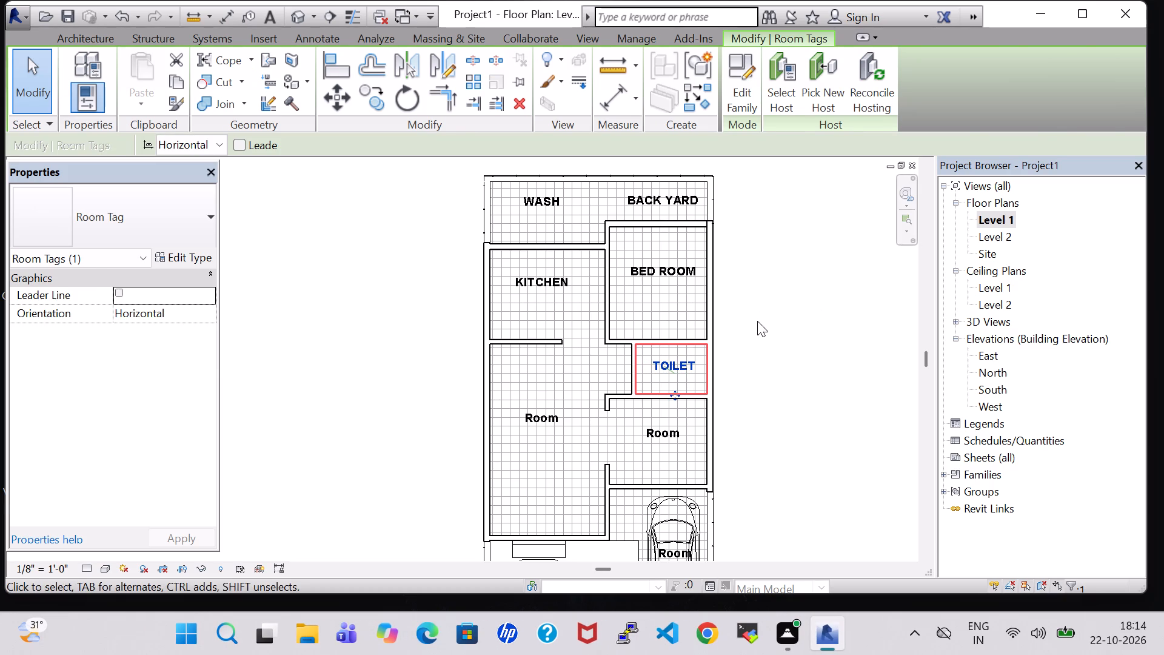
left_click(757, 321)
Rename the tag in the large west space south of the kitchen as DINNING/LIVING and nudge it slightly south.
middle_click_drag(785, 454, 784, 314)
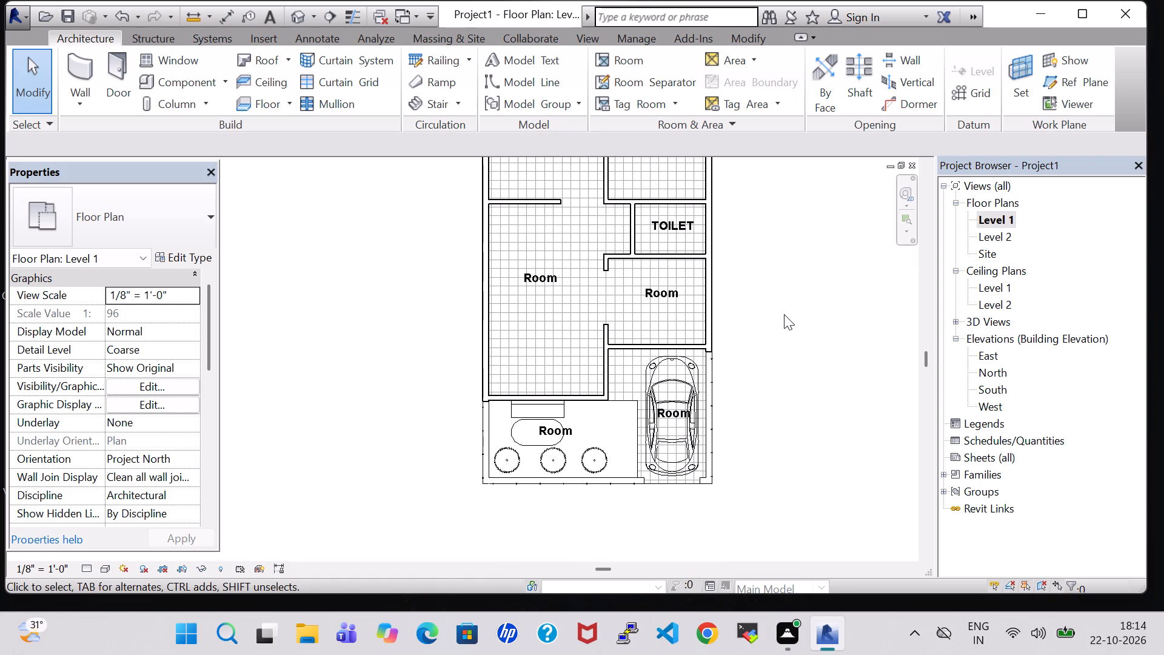
left_click(670, 409)
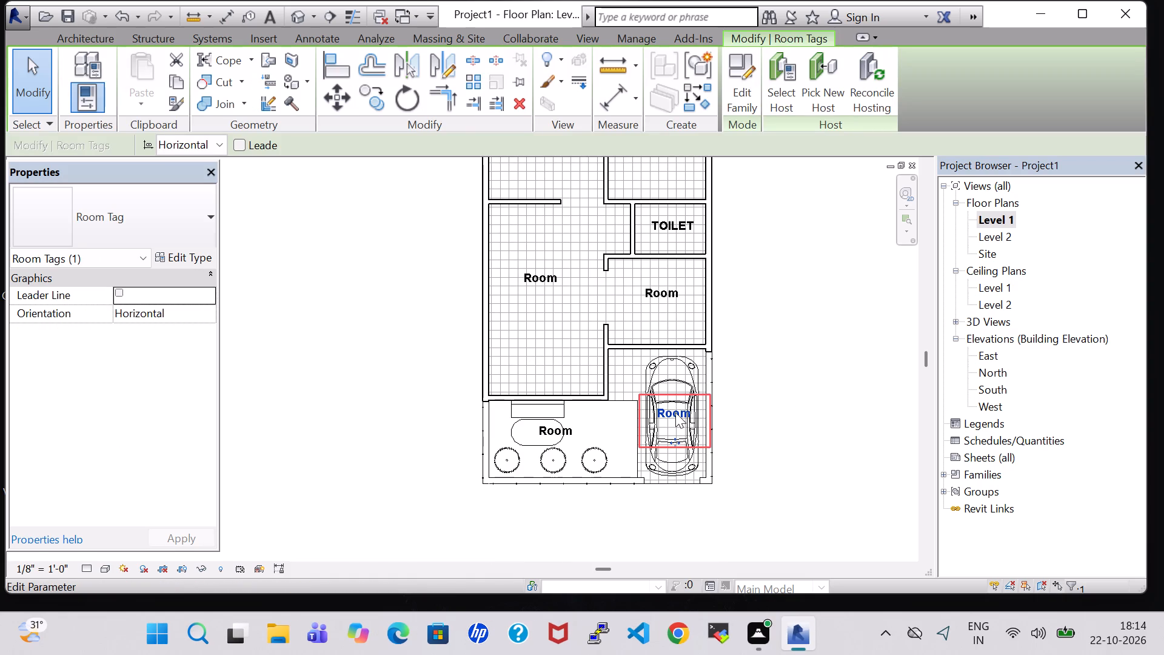
left_click(759, 423)
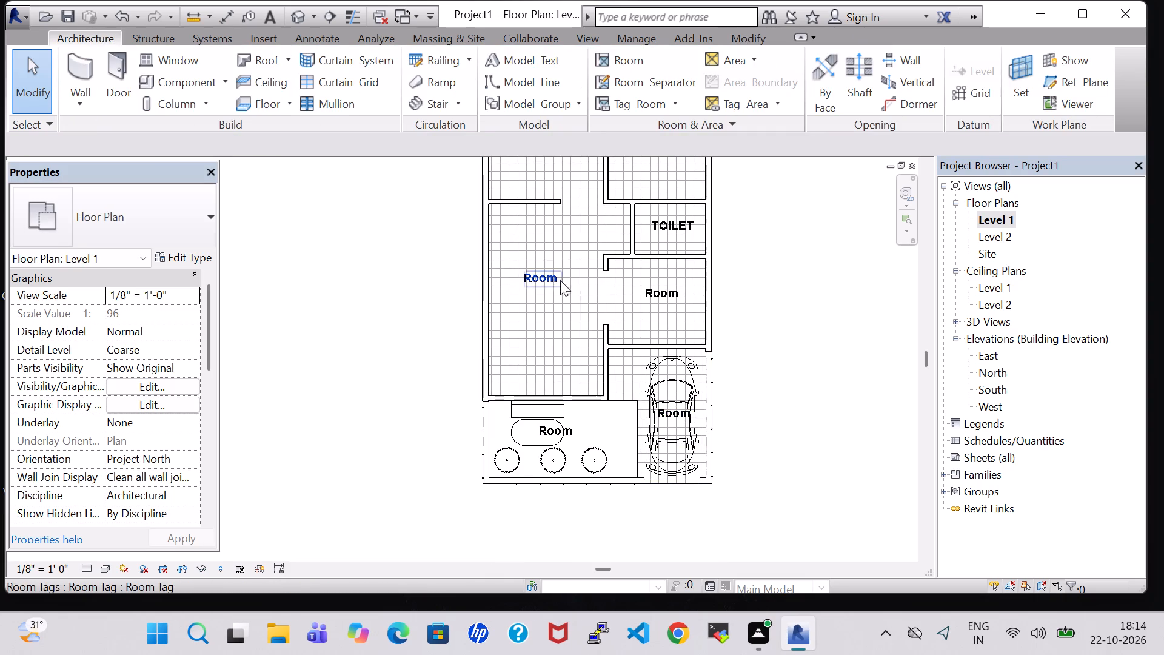
double_click(552, 277)
key("BackSpace")
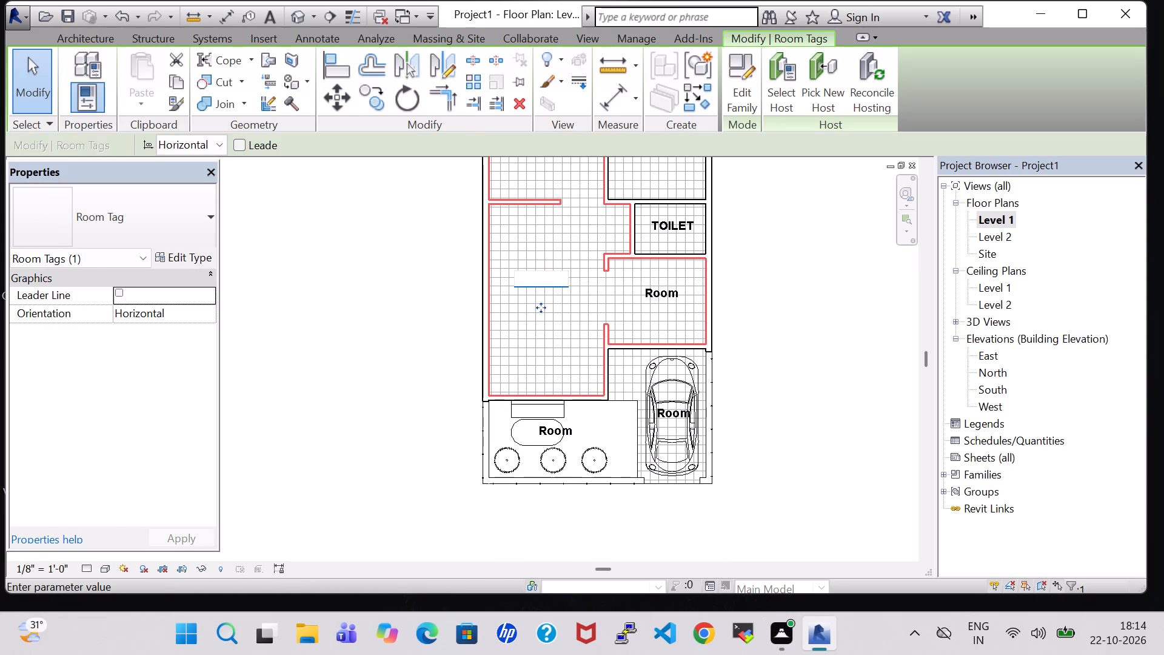
type("DINNING")
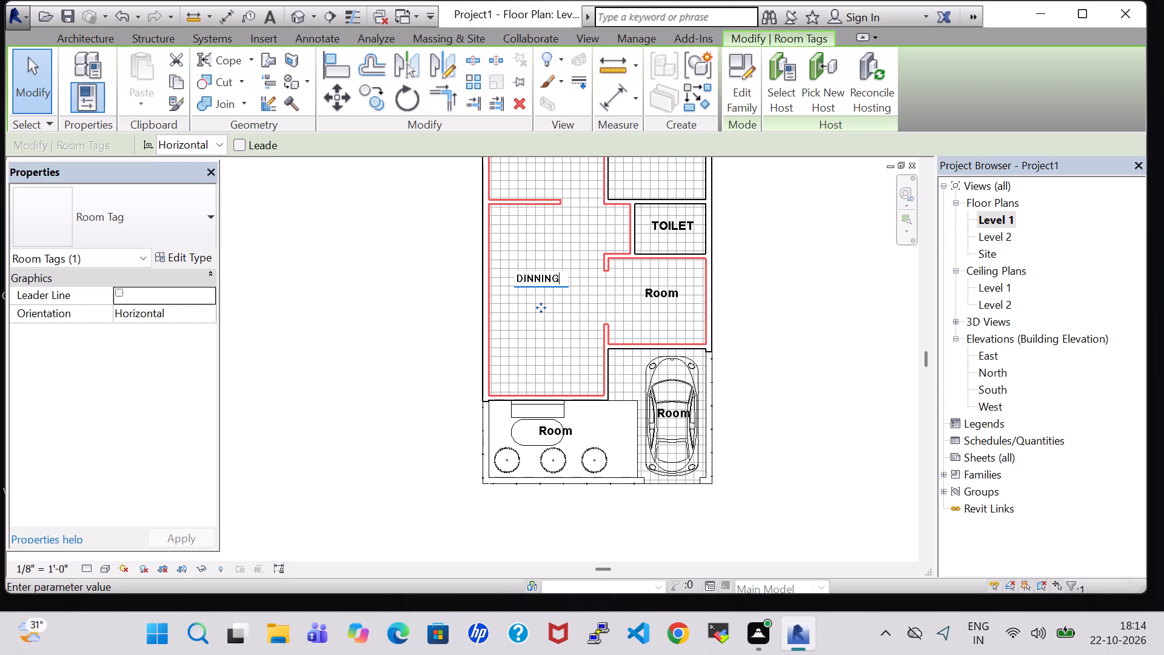
key("slash")
type("LIVING")
key("Return")
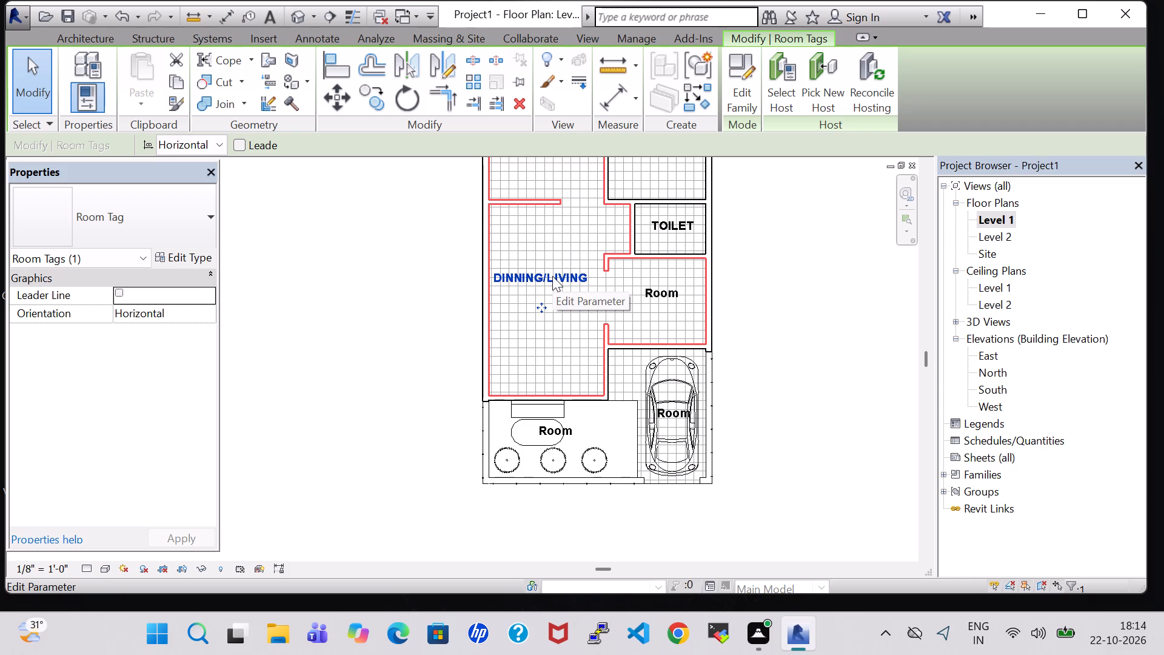
key("Down")
key("Down")
left_click(766, 300)
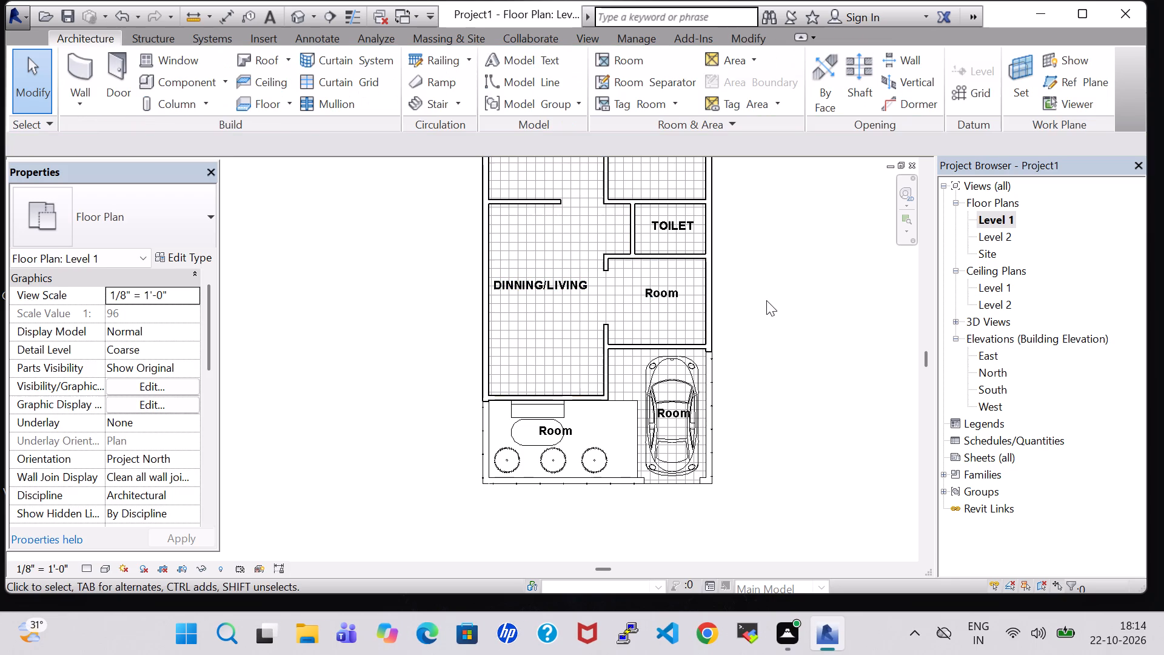
Rename the room tag south of the toilet as DRAWING.
double_click(654, 295)
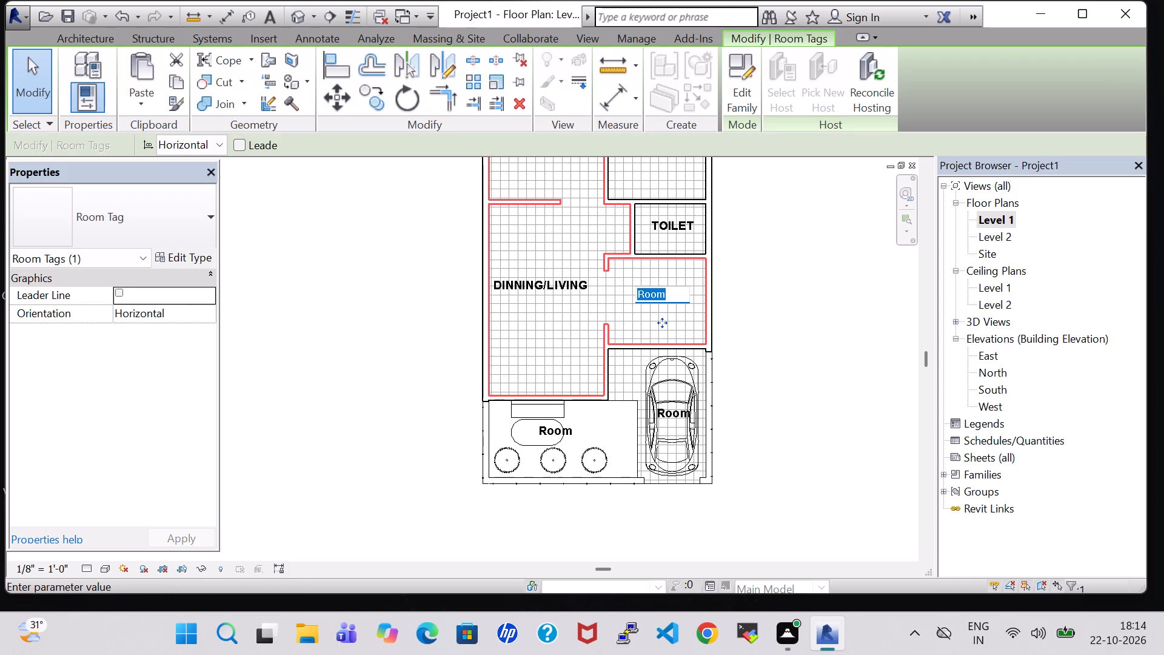
key("BackSpace")
type("DRAWING")
key("Return")
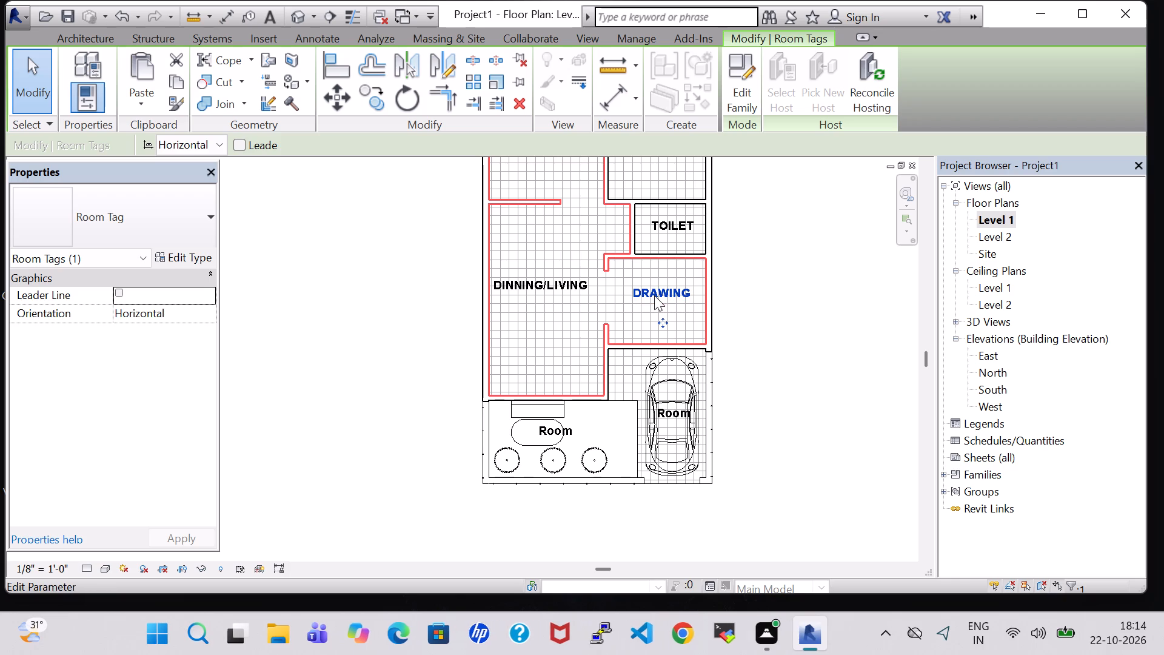
Rename the front yard's room tag as LAWN and nudge it west and slightly south into the rounded table outline.
double_click(565, 432)
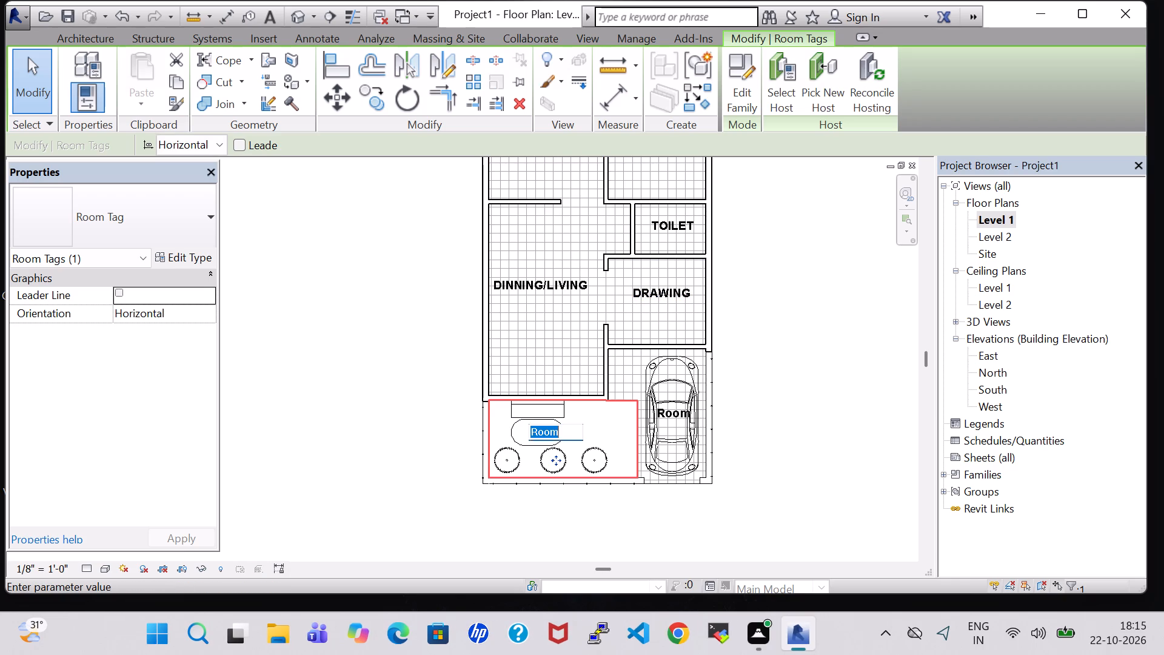
key("BackSpace")
type("LAWN")
key("Return")
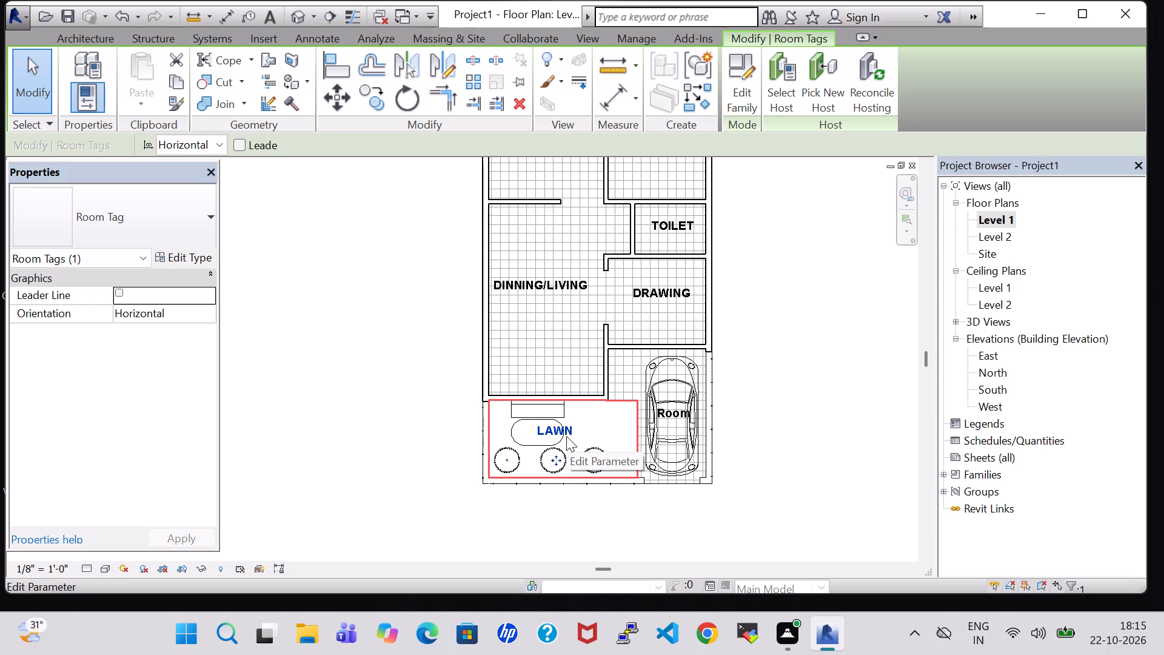
key("Left")
key("Left")
key("Left")
key("Left")
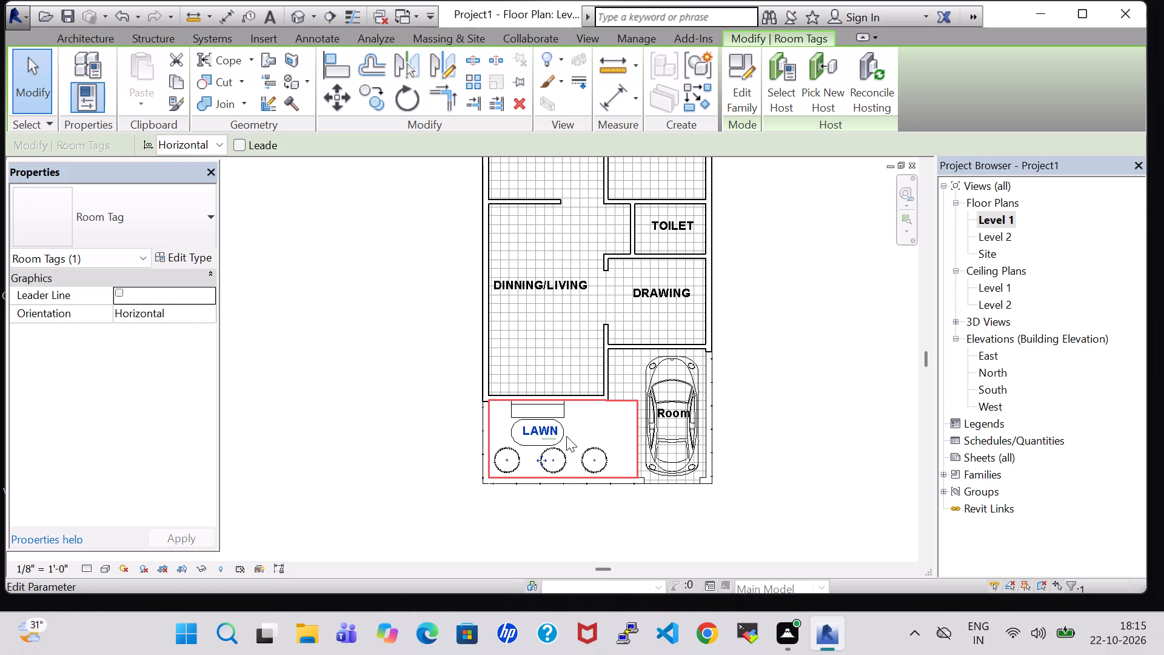
key("Down")
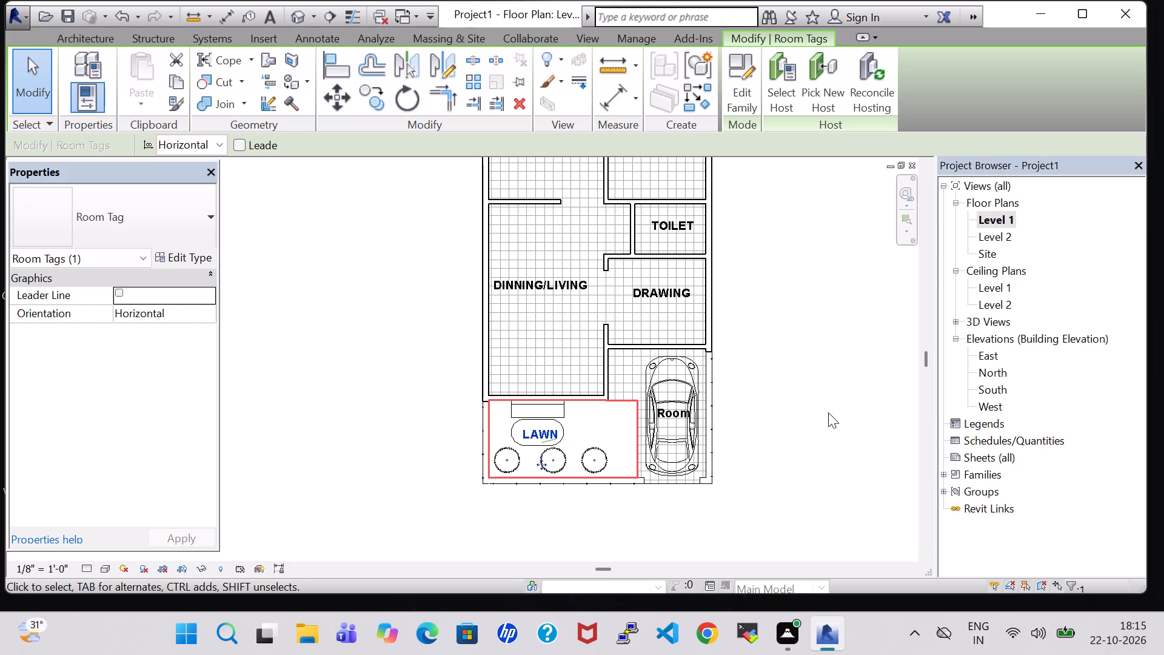
Rename the room tag over the car as PARKING and nudge it slightly south.
double_click(677, 410)
key("BackSpace")
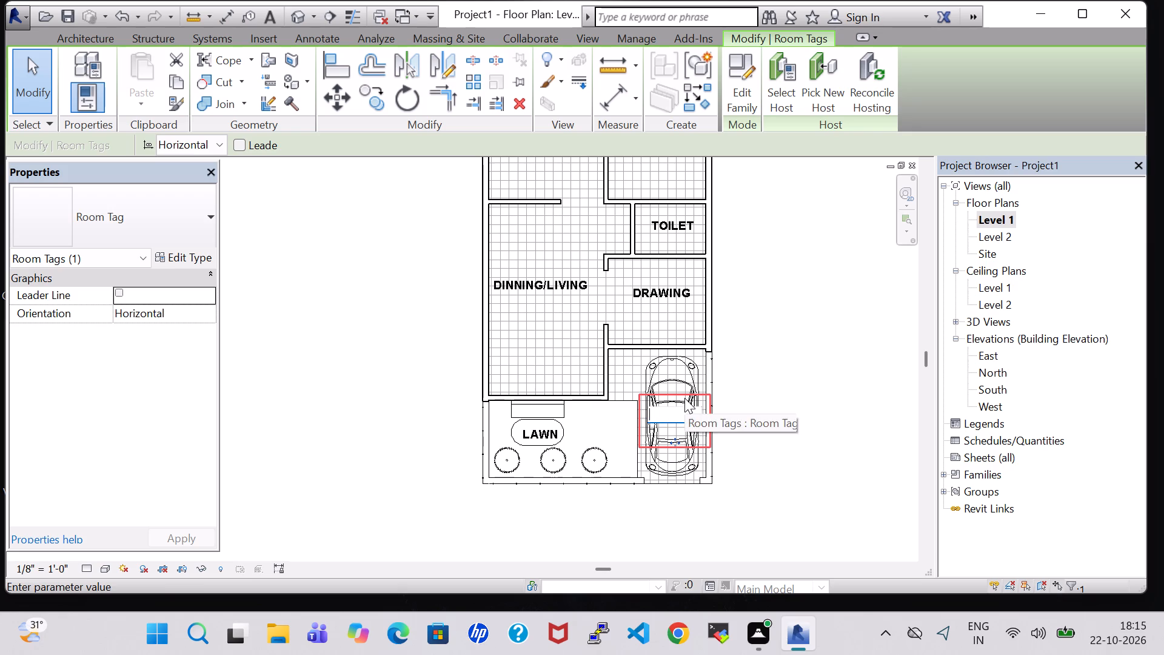
type("PARKING")
key("Return")
left_click(828, 437)
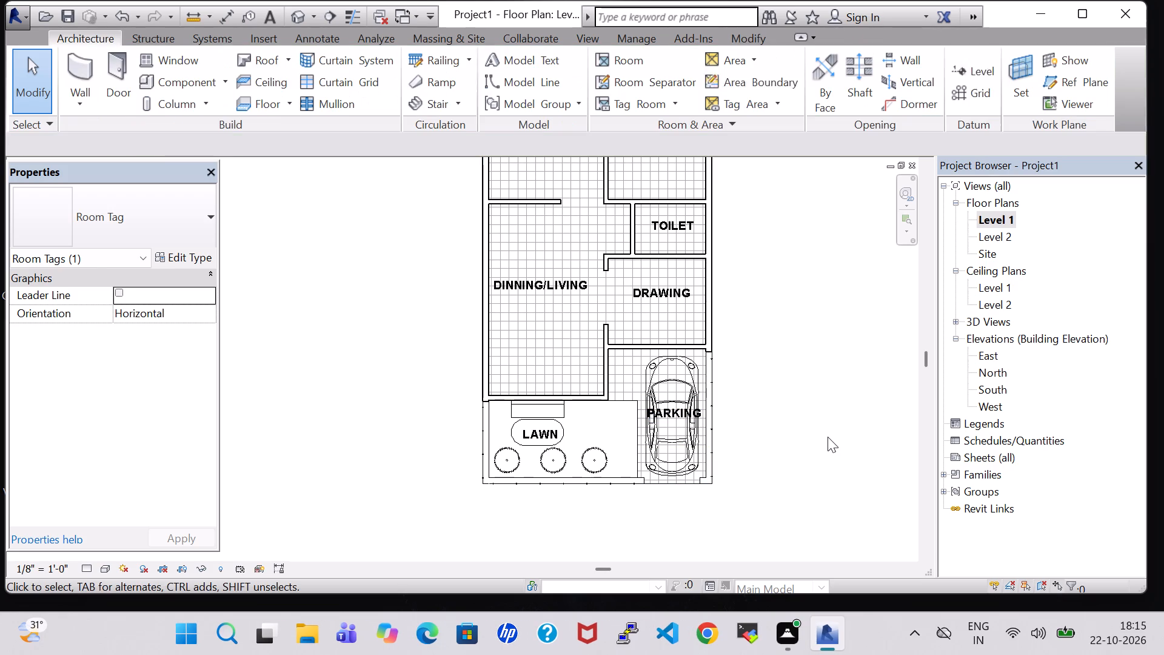
left_click(677, 417)
key("Down")
key("Down")
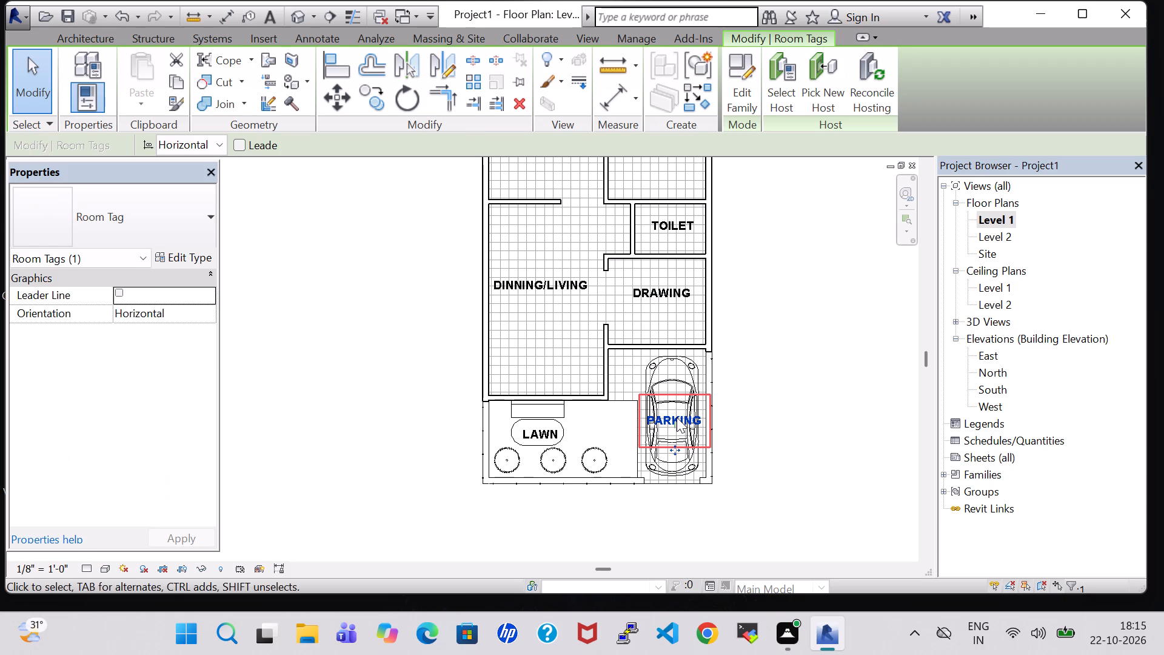
Deselect the PARKING tag and open the default 3D view of the building.
left_click(774, 417)
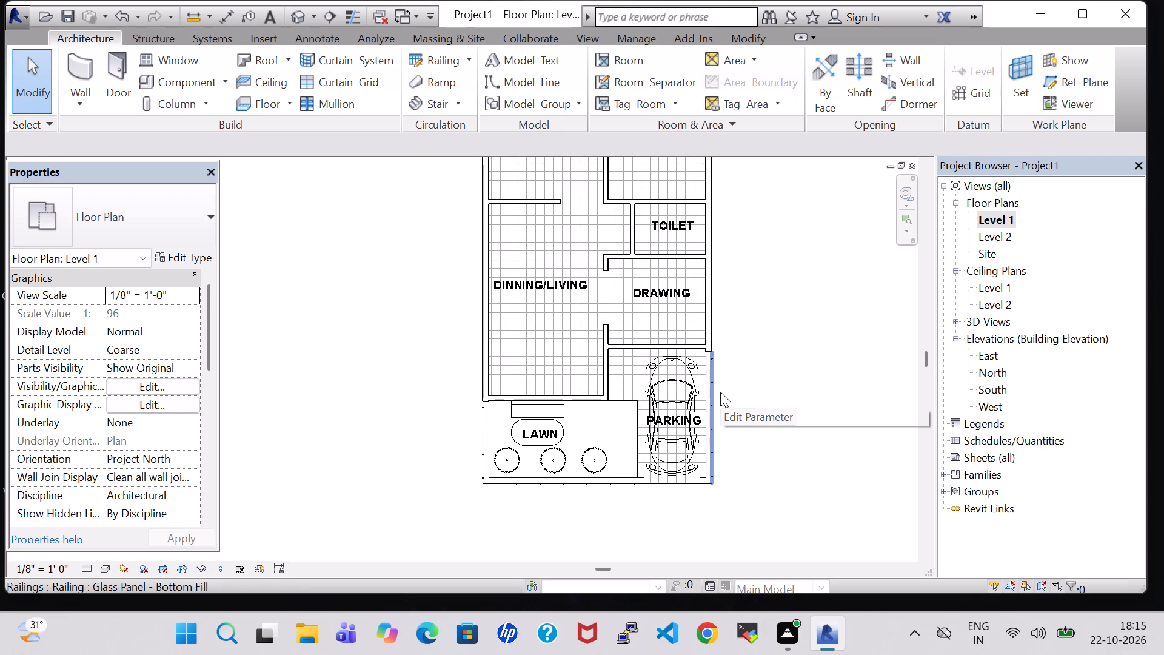
scroll(720, 392, "down", 1)
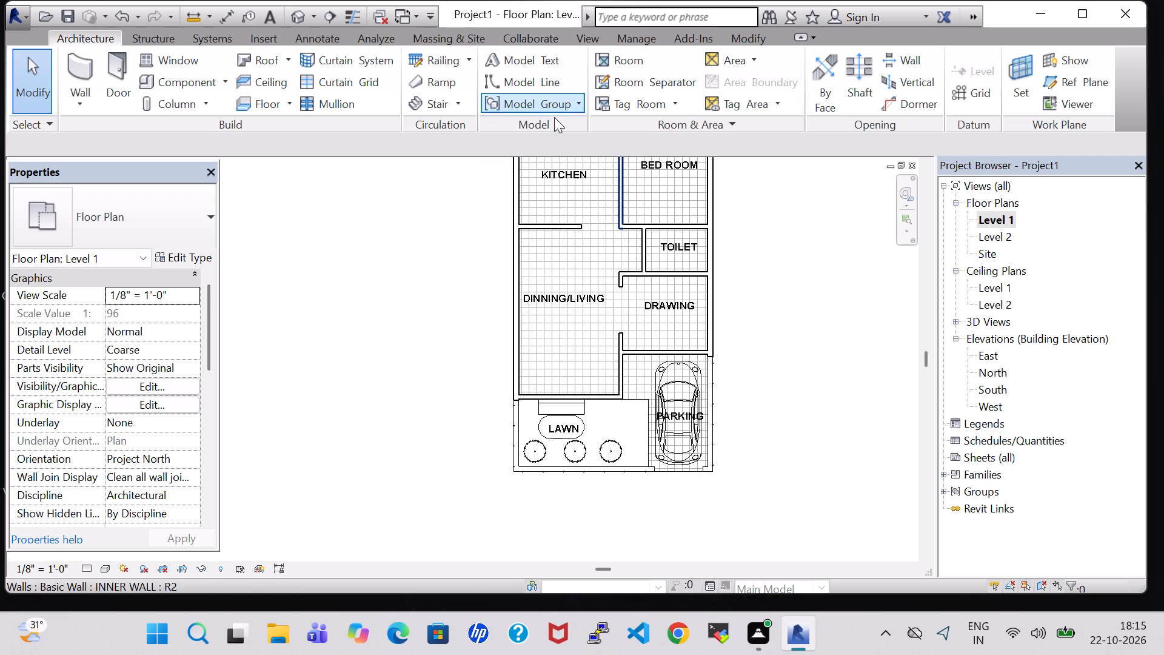
left_click(303, 15)
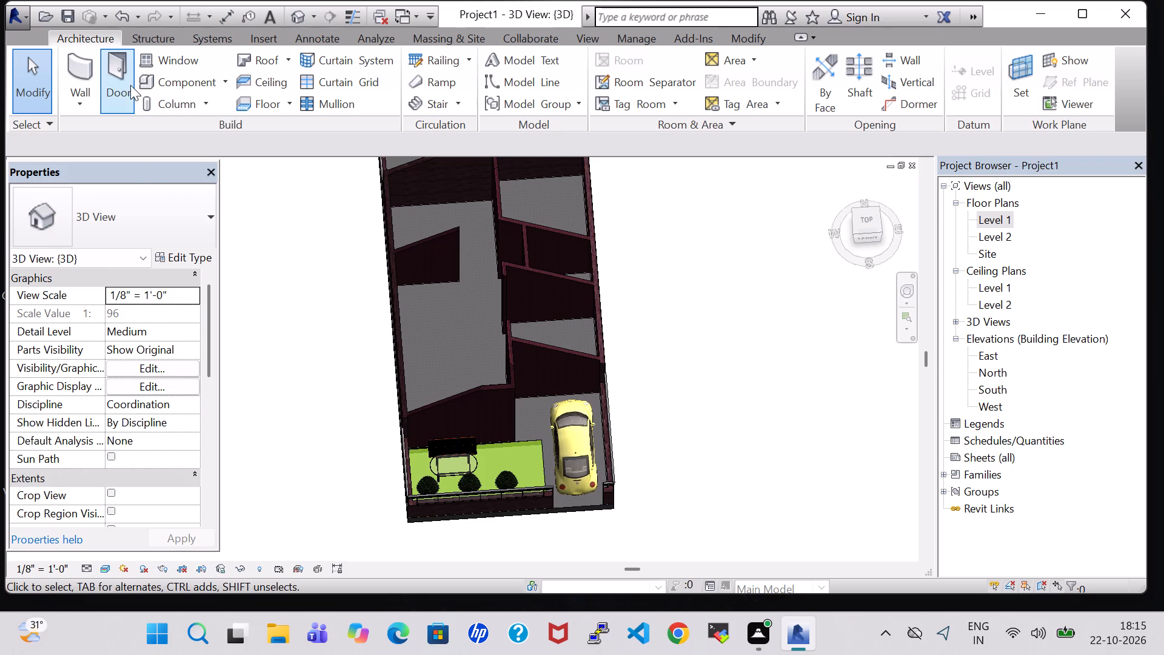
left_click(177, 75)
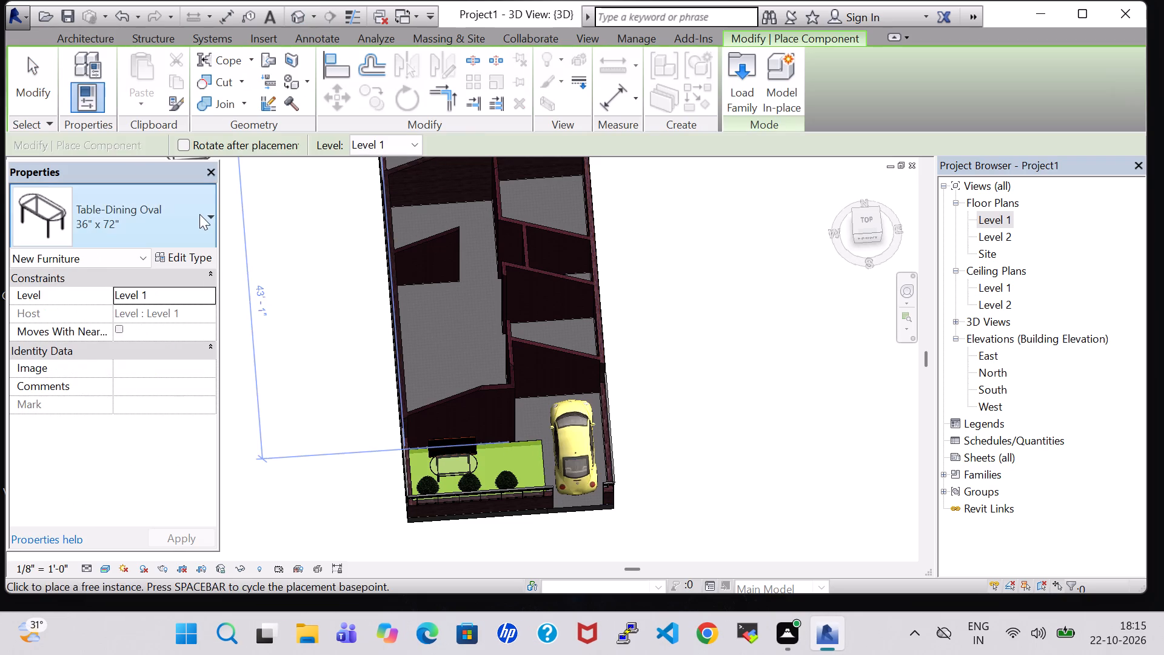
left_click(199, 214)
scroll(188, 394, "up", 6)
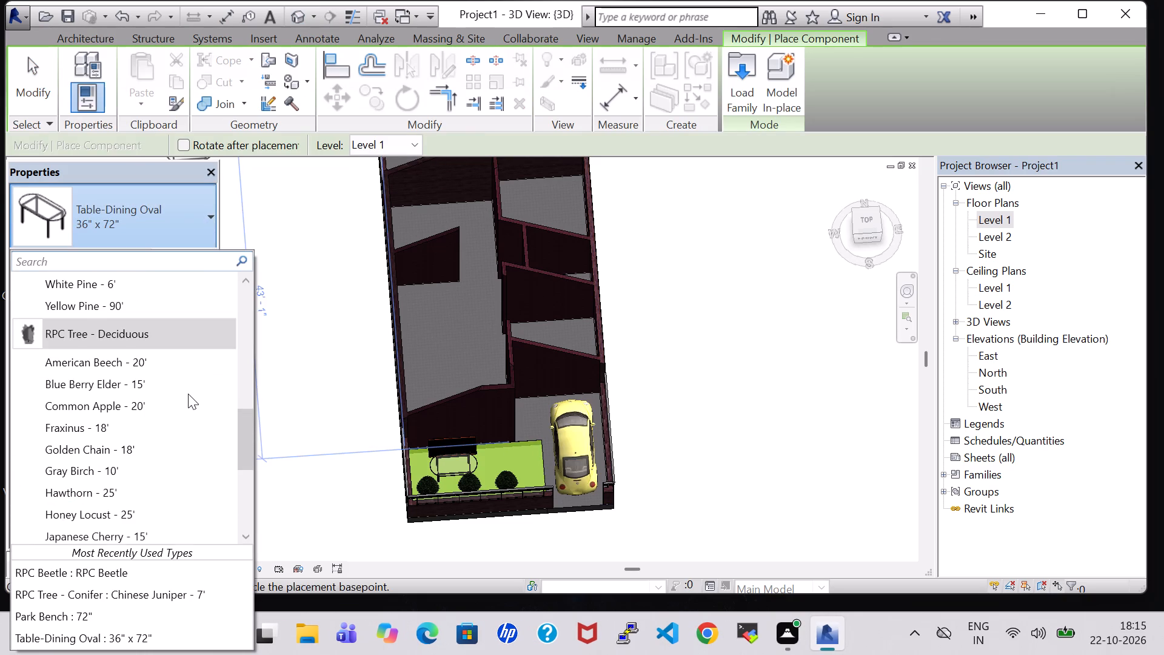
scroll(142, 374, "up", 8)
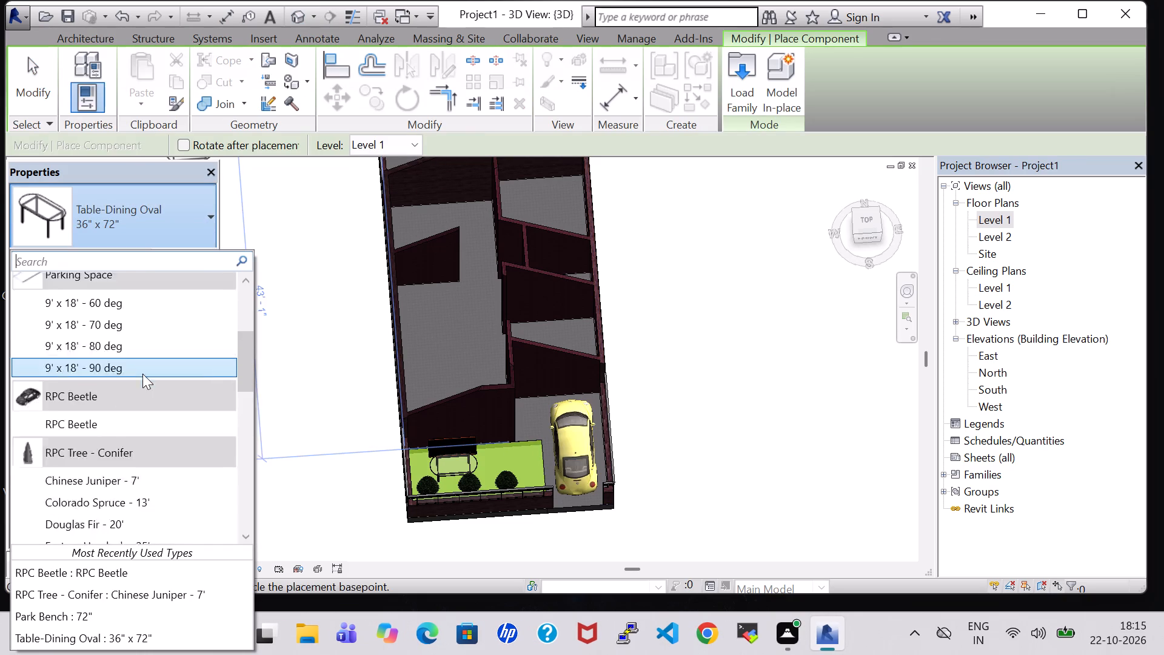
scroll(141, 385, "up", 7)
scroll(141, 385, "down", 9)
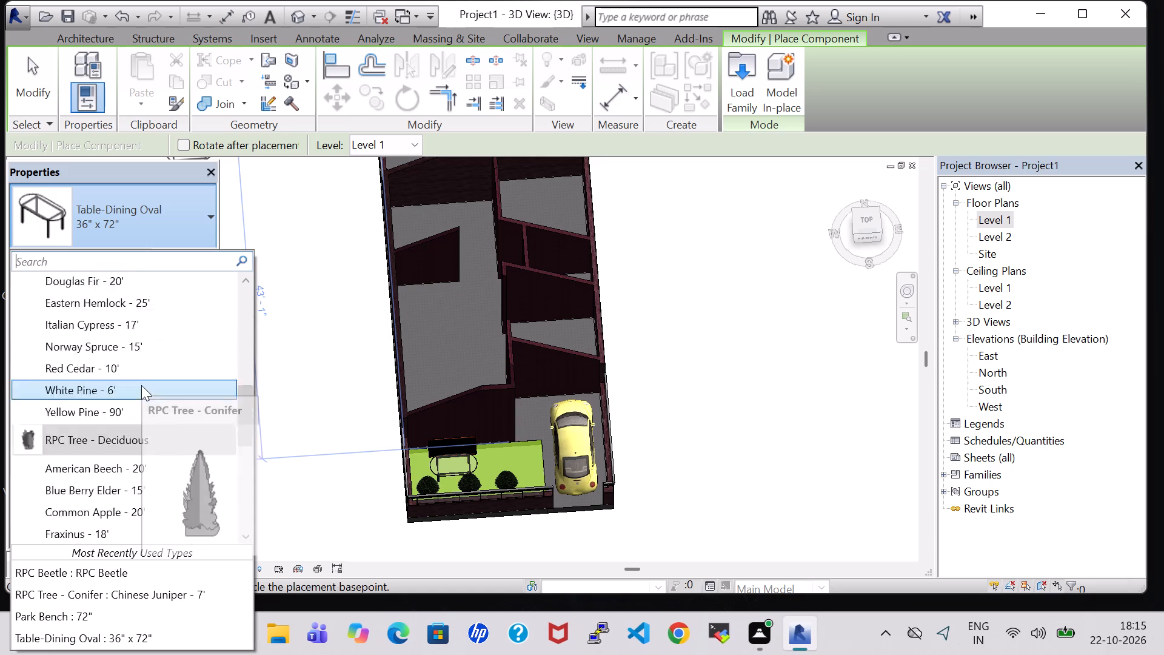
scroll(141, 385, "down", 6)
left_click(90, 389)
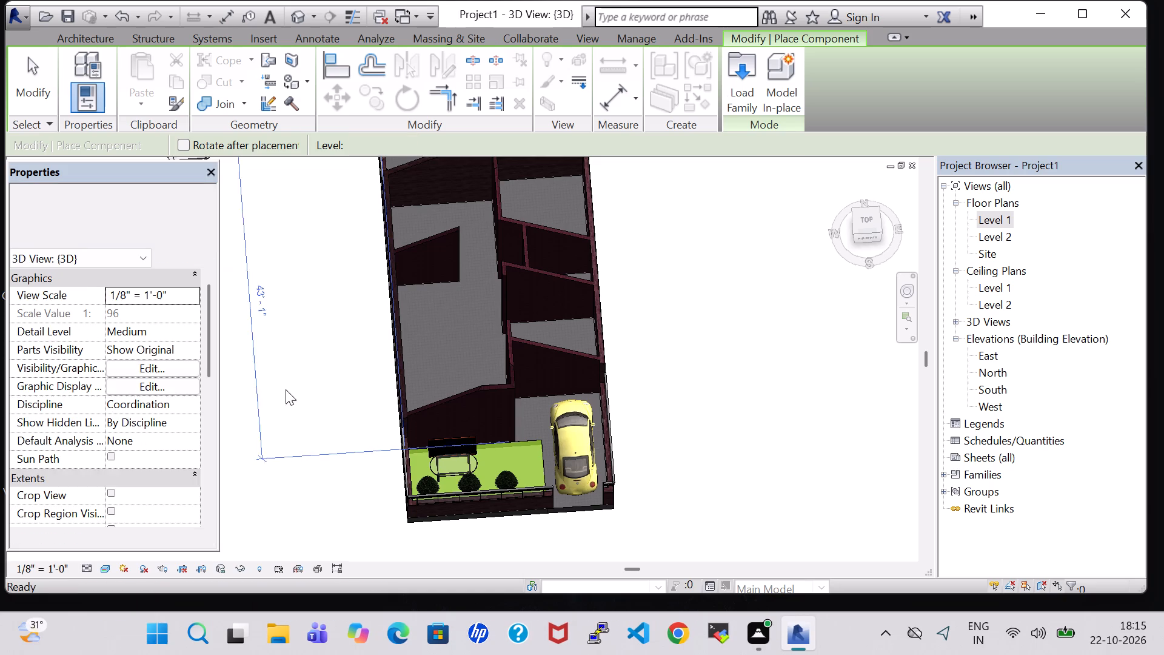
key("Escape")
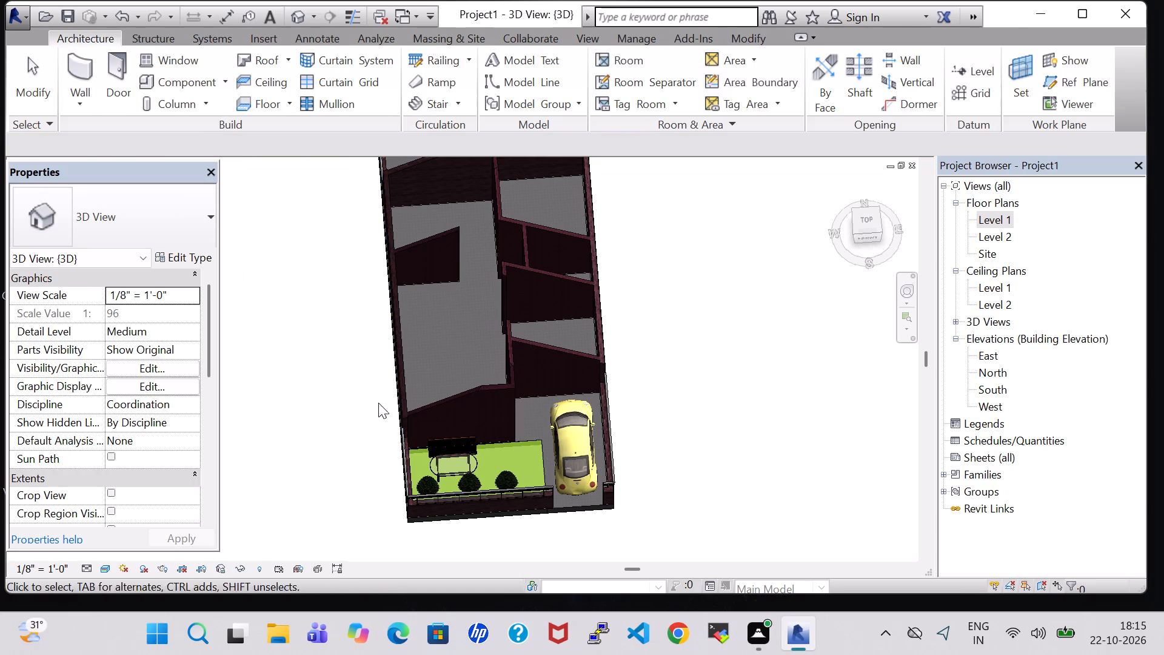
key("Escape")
Load the RPC Shrub family from the Planting folder of the US Imperial library for component placement.
left_click(179, 76)
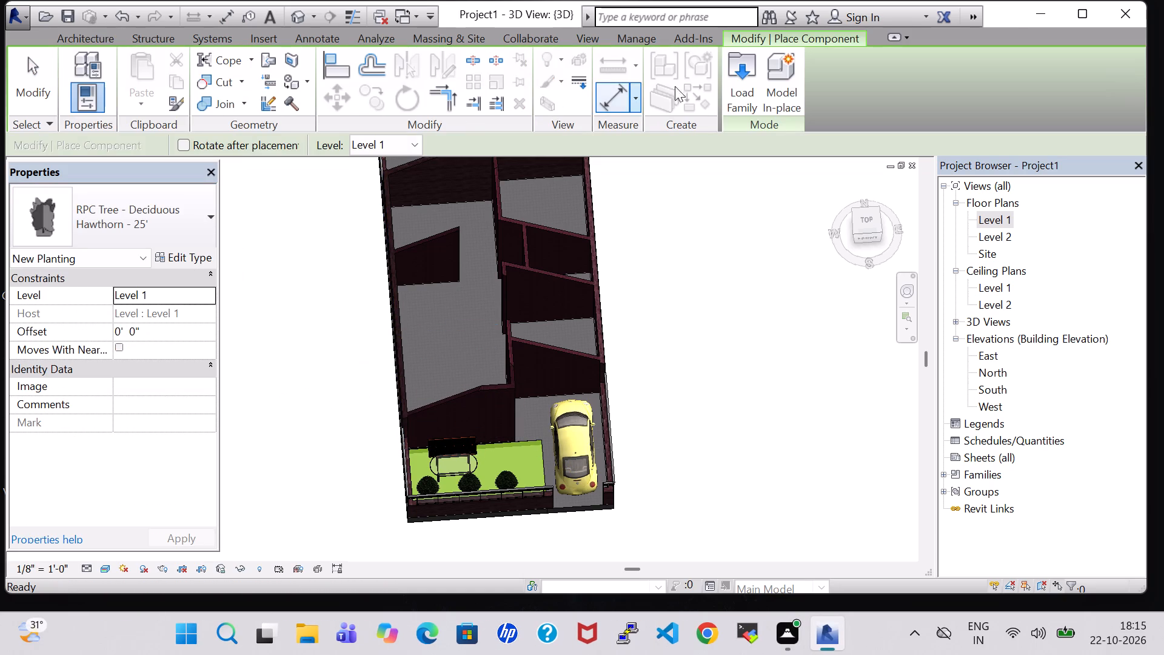
left_click(754, 112)
scroll(643, 261, "down", 1)
double_click(537, 260)
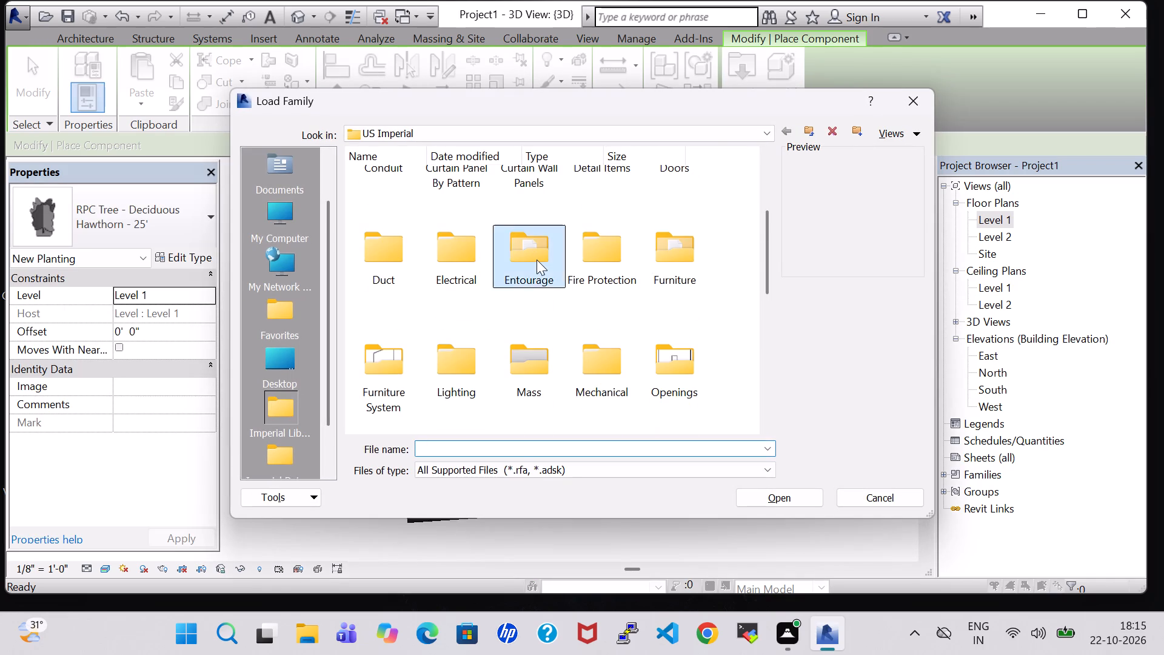
left_click(789, 132)
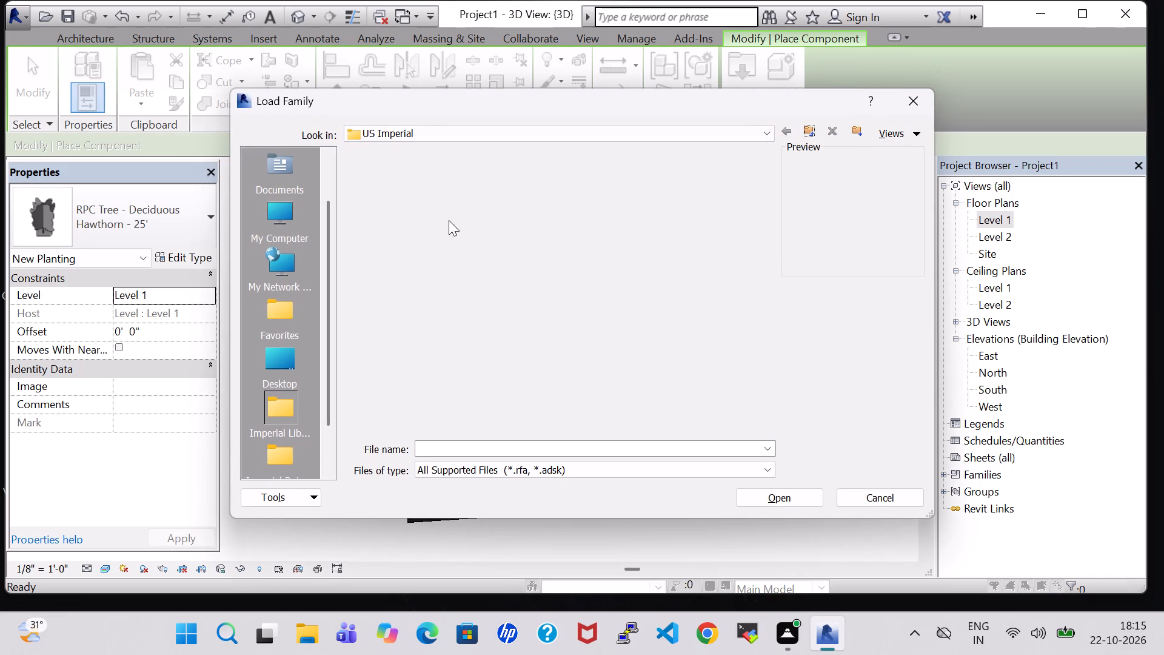
scroll(481, 270, "down", 2)
double_click(472, 299)
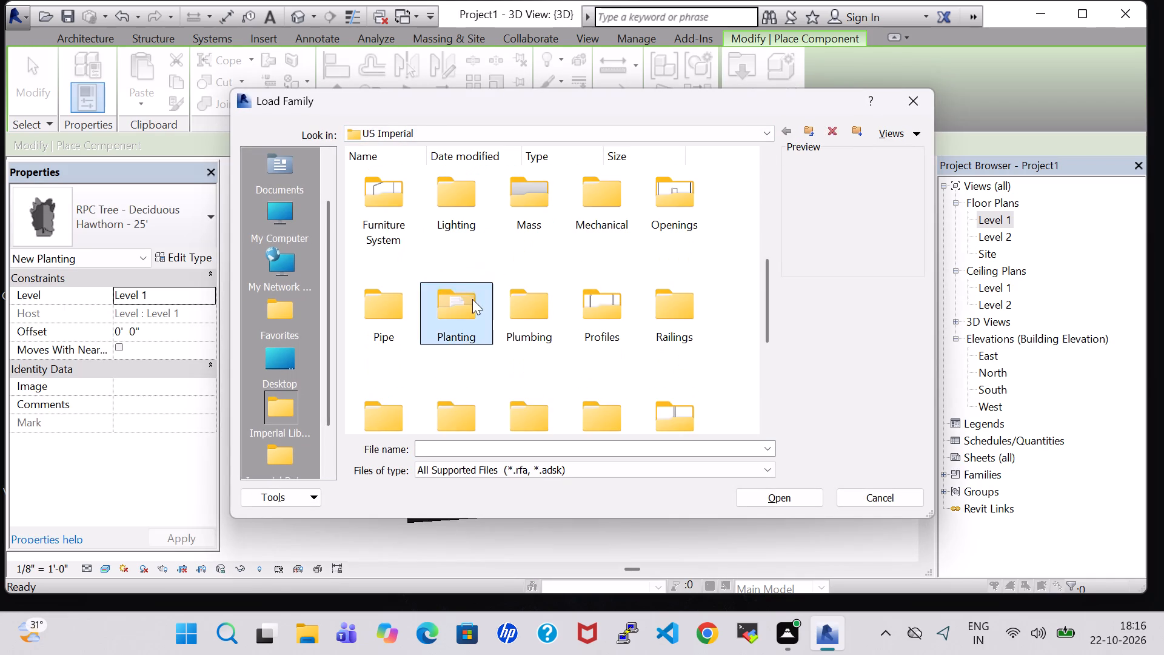
left_click(475, 219)
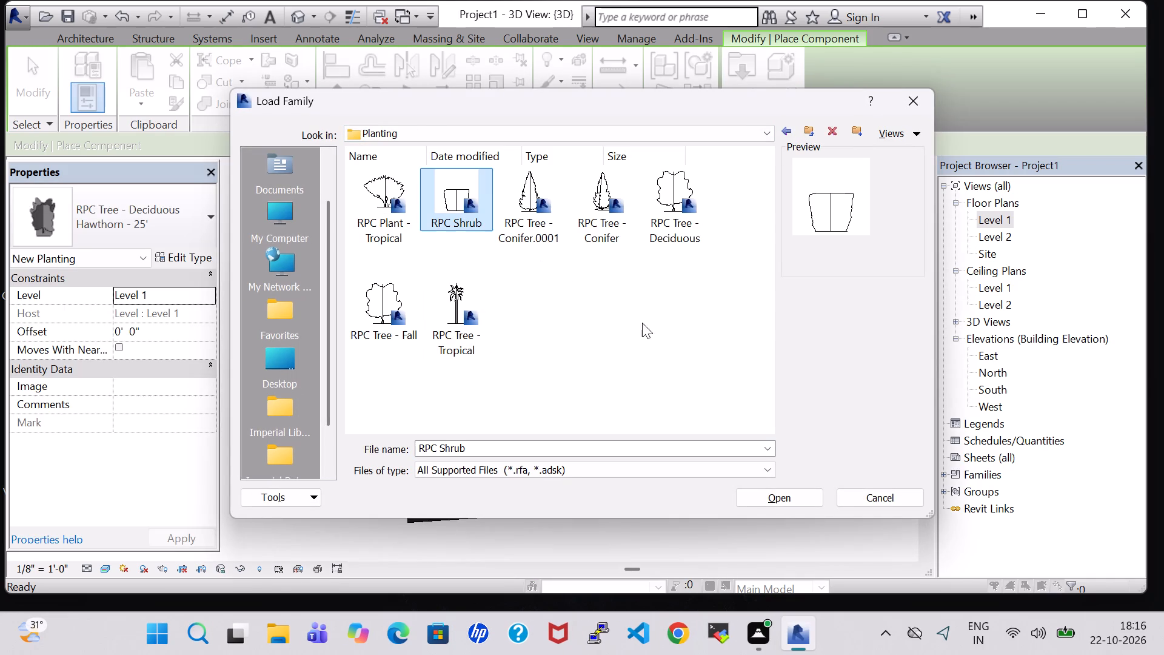
left_click(795, 495)
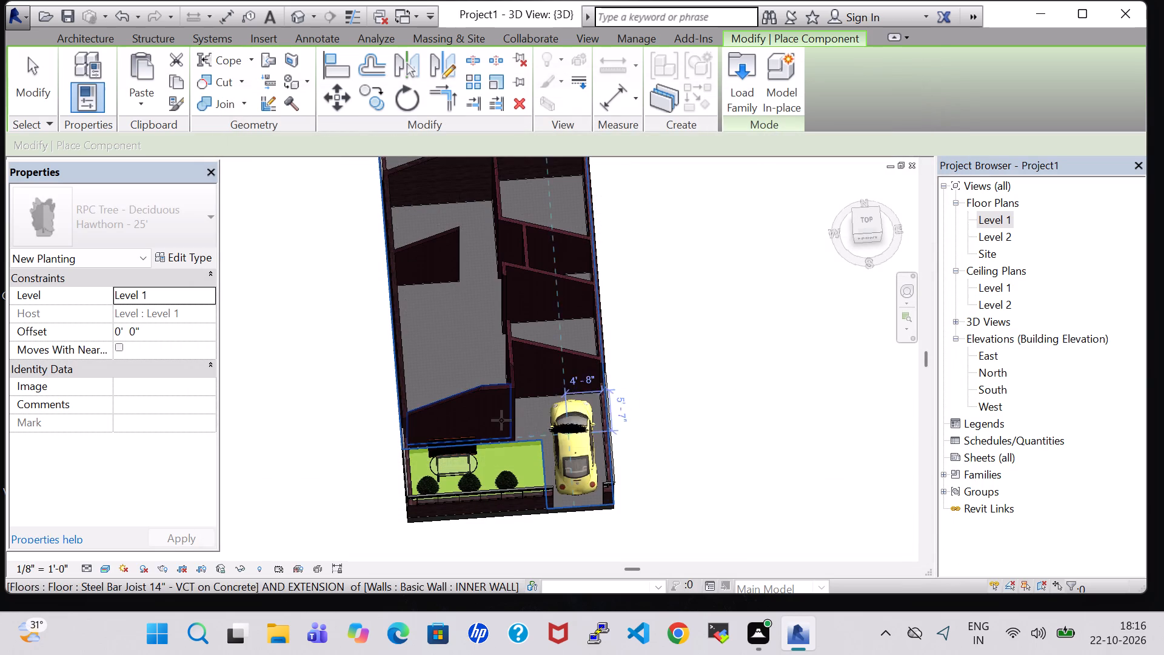
Place one RPC Shrub Acacia 3'-6" on the lawn, east of the bench and oval table.
scroll(511, 463, "up", 8)
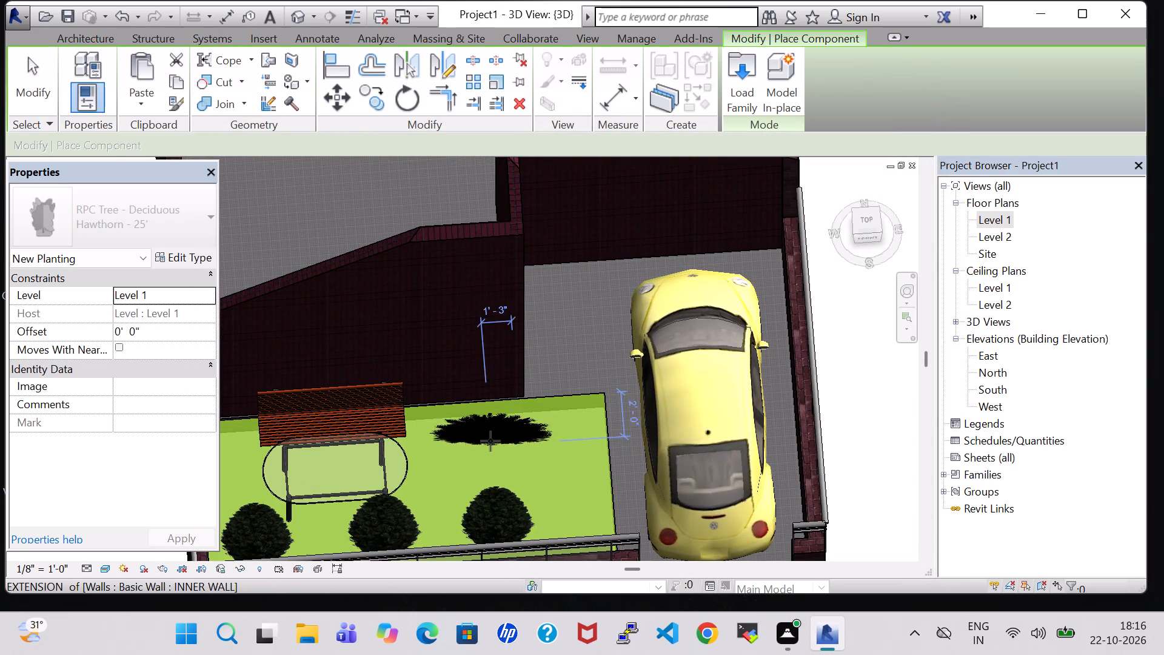
left_click(487, 438)
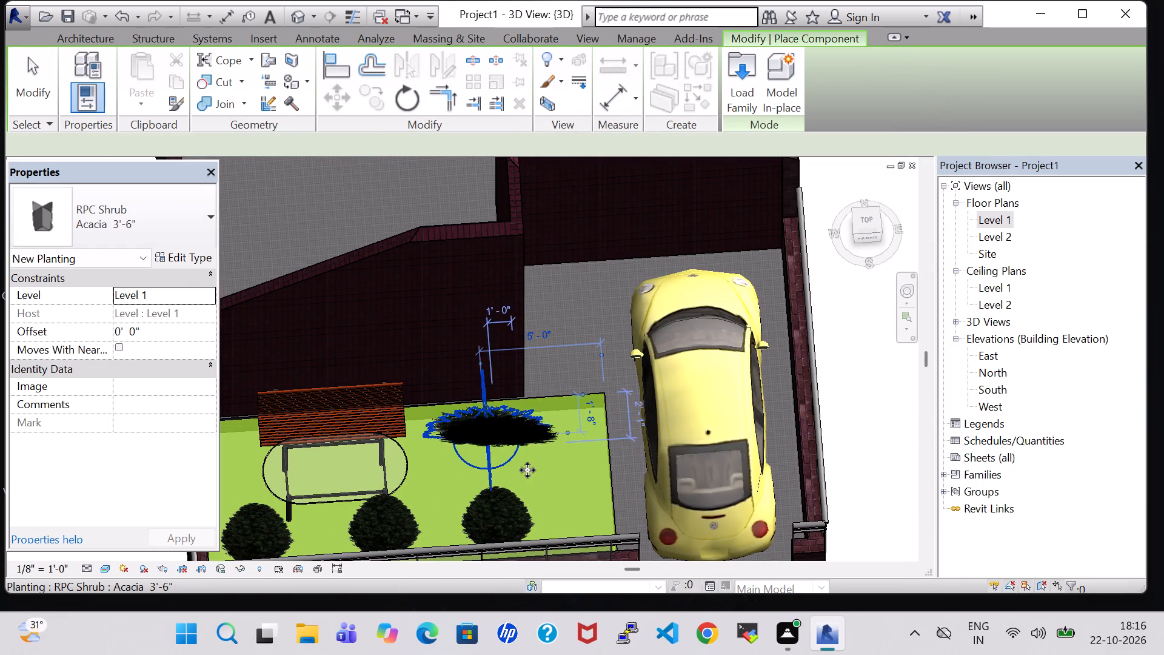
middle_click_drag(516, 471, 632, 467)
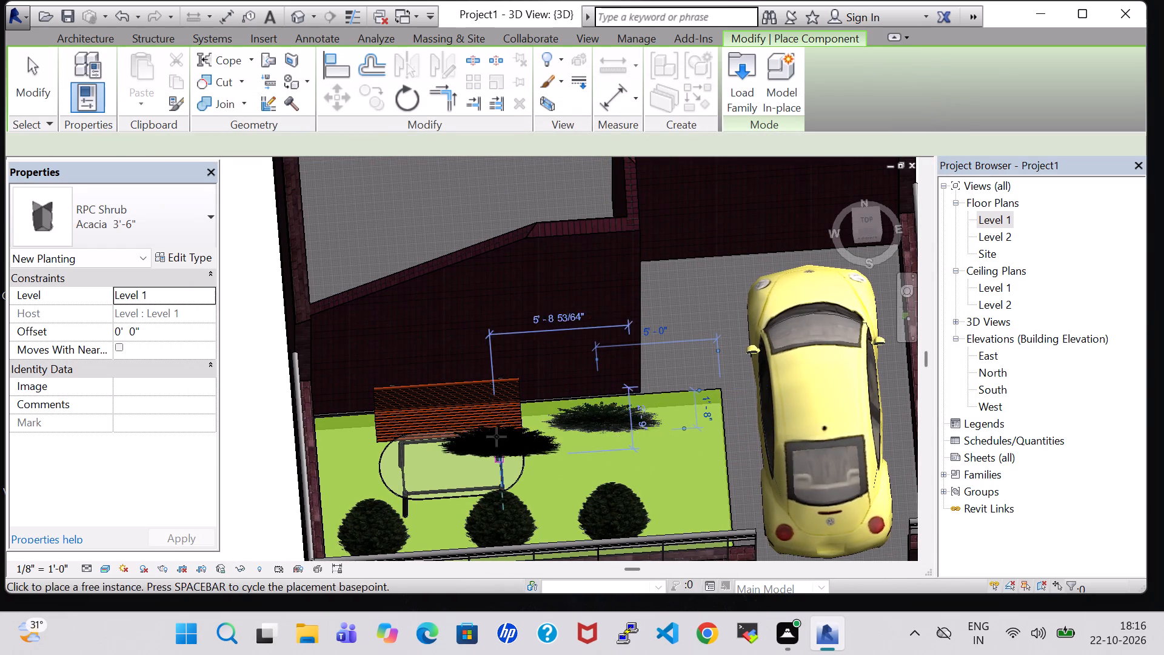
In the Level 1 floor plan, nudge the Acacia shrub about 1 foot south on the lawn.
double_click(1008, 221)
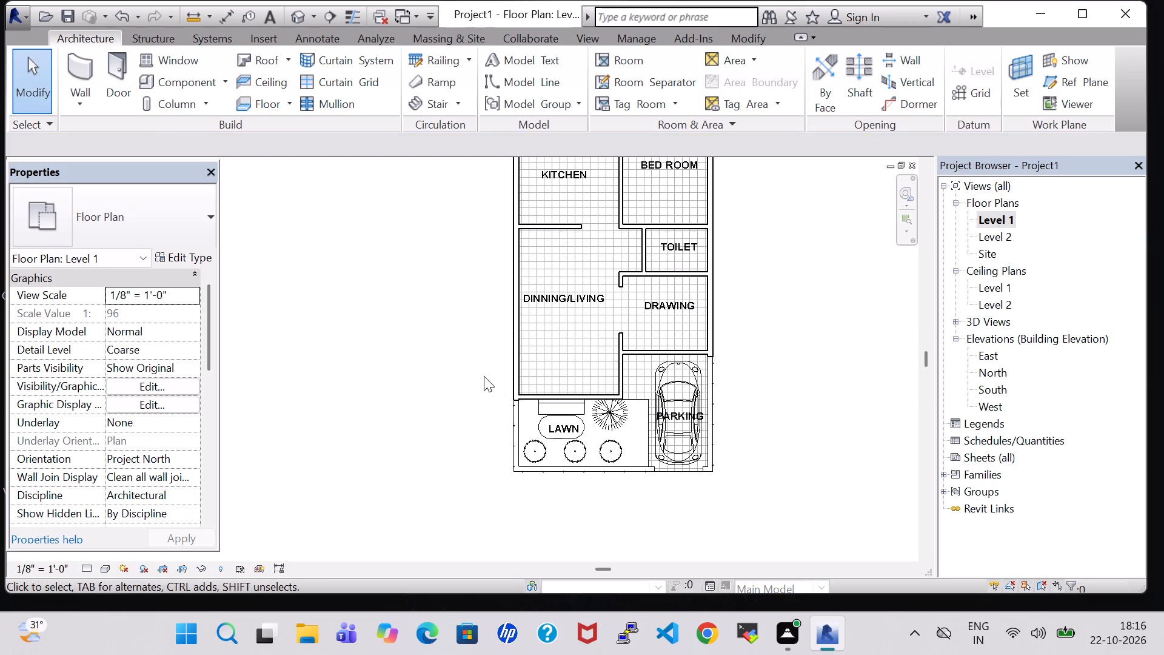
scroll(528, 417, "up", 4)
left_click(692, 420)
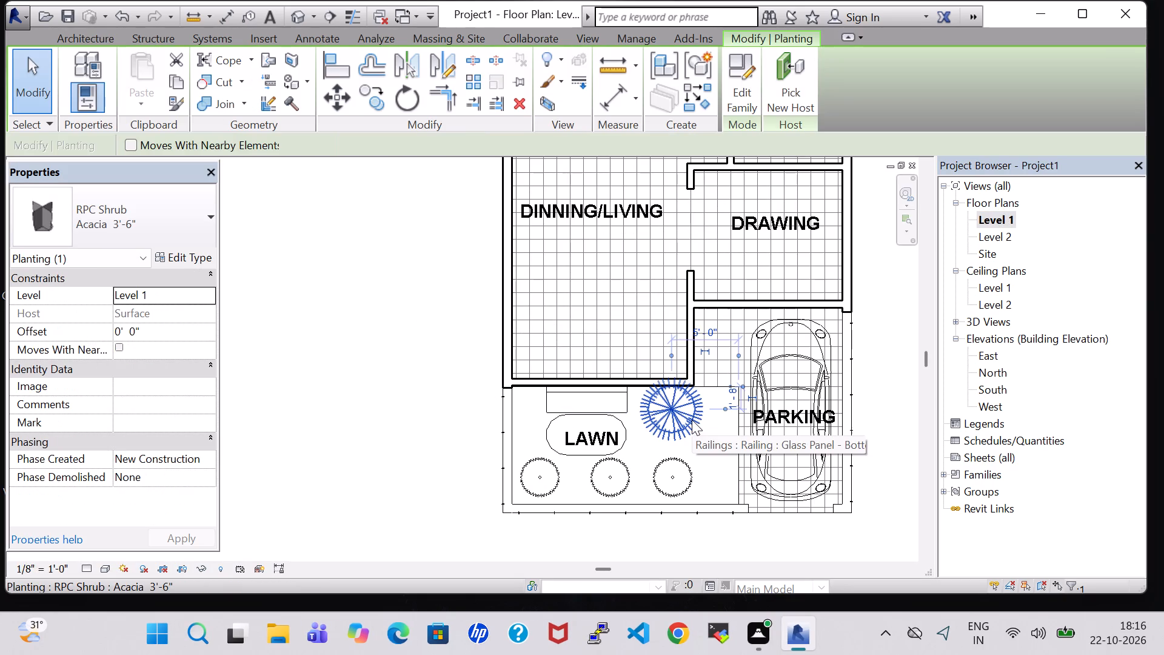
key("Down")
key("Down")
key("Down")
key("Down")
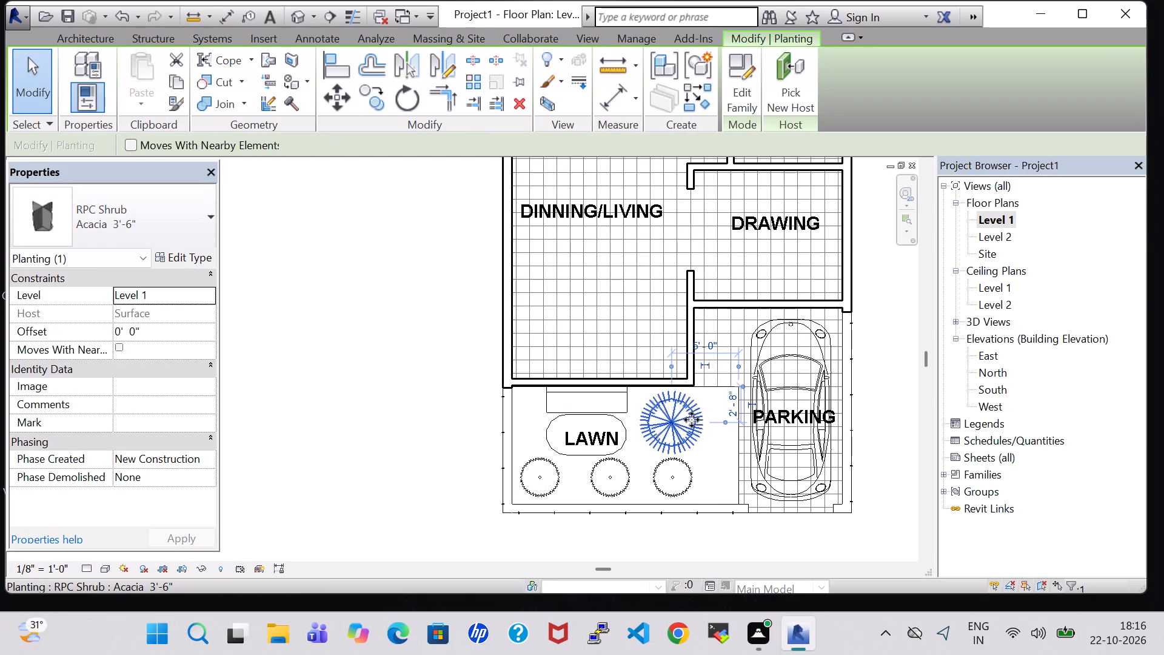
left_click(323, 365)
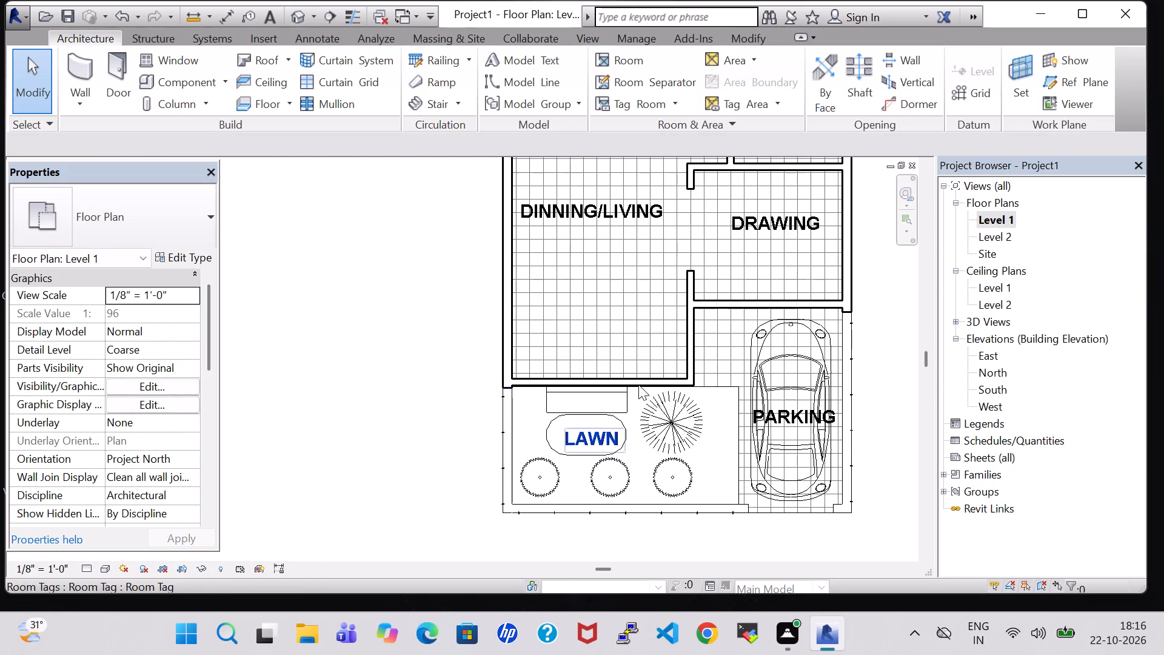
In the 3D view, nudge the RPC Beetle car slightly west in the parking area.
left_click(295, 14)
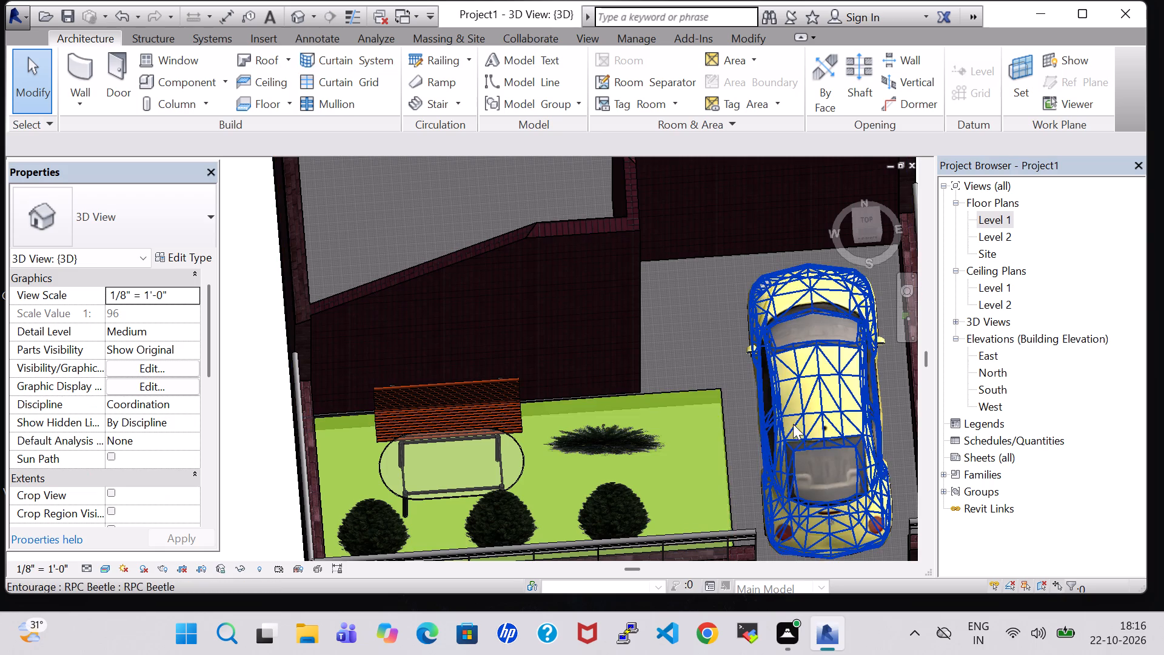
middle_click_drag(733, 448, 707, 356, "shift")
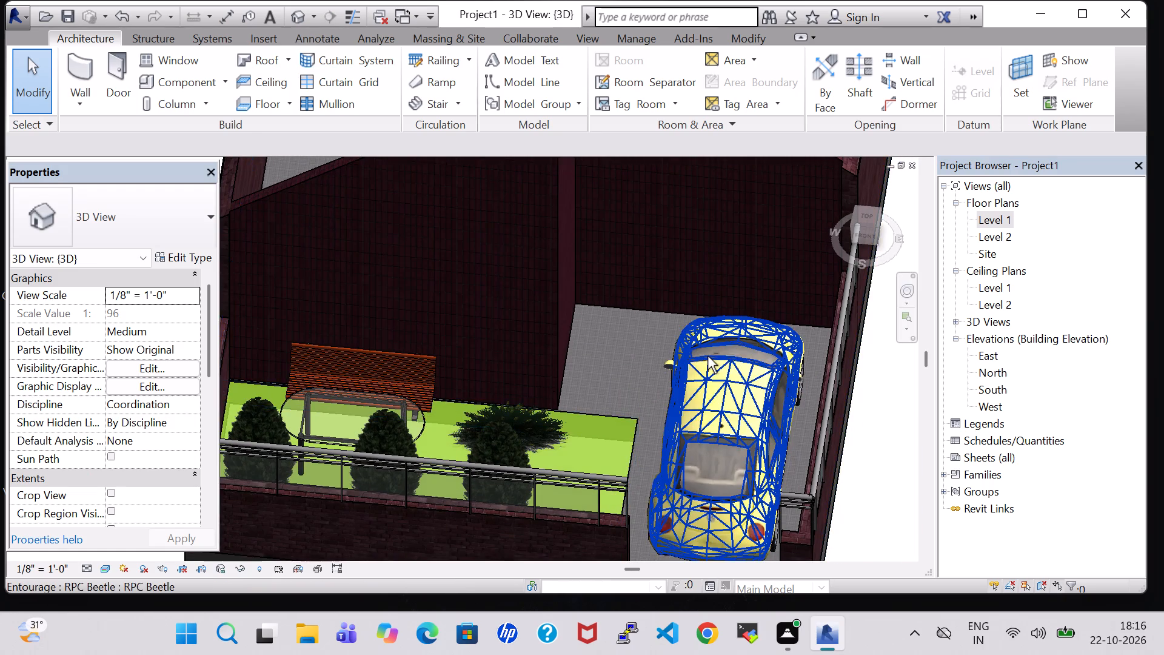
scroll(831, 398, "down", 3)
left_click(771, 449)
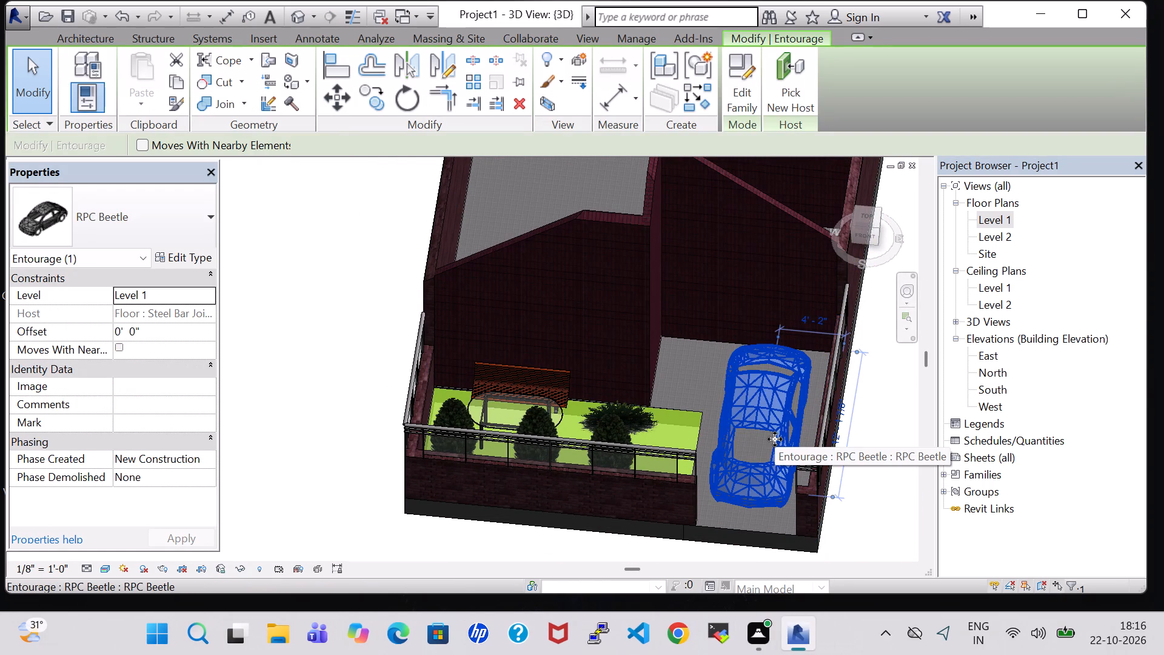
key("Left")
left_click(284, 342)
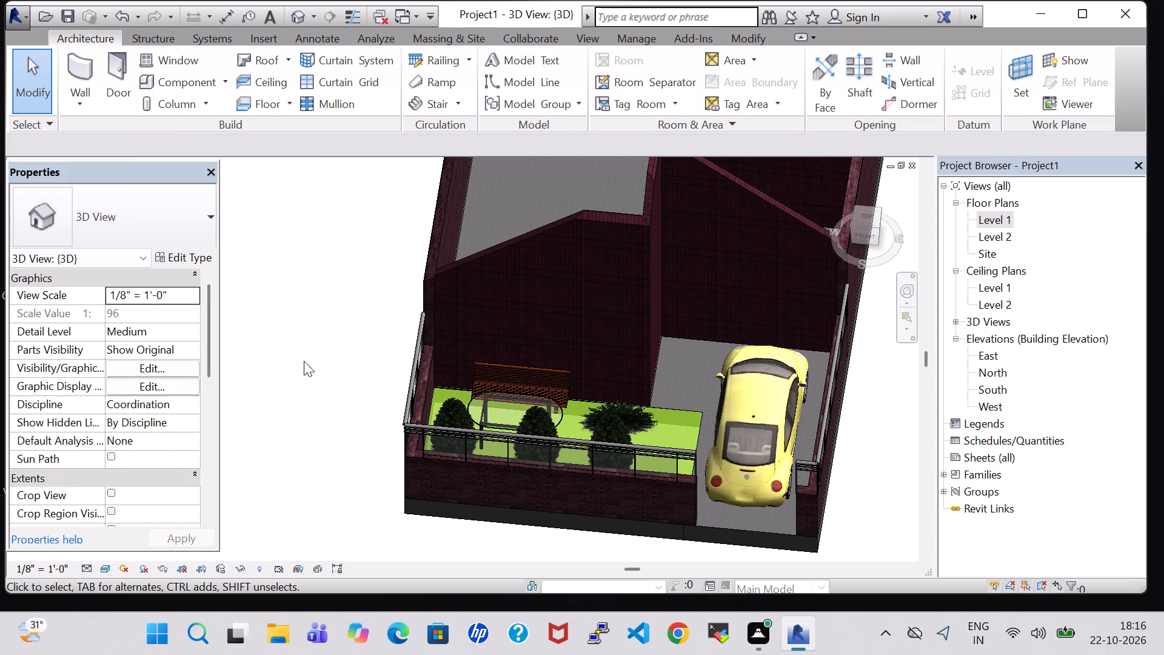
In the Level 1 floor plan, place a Single-Flush 36" x 84" door in the toilet's west wall, hinged north and swinging into the toilet.
double_click(999, 218)
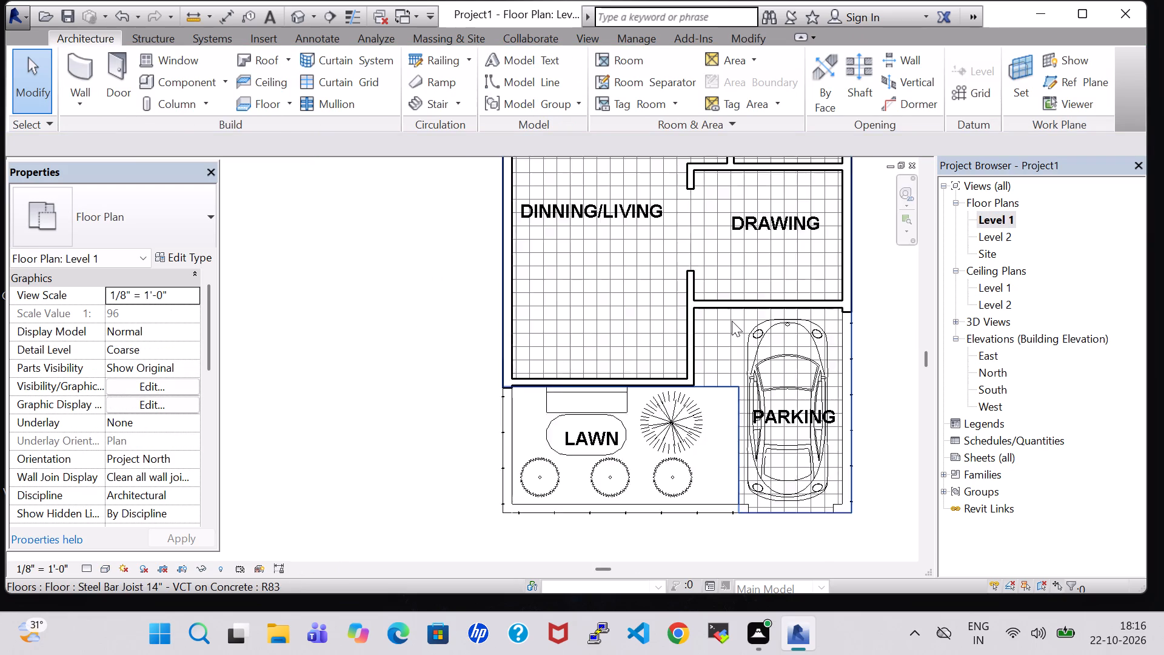
scroll(732, 321, "down", 3)
middle_click_drag(827, 320, 783, 332)
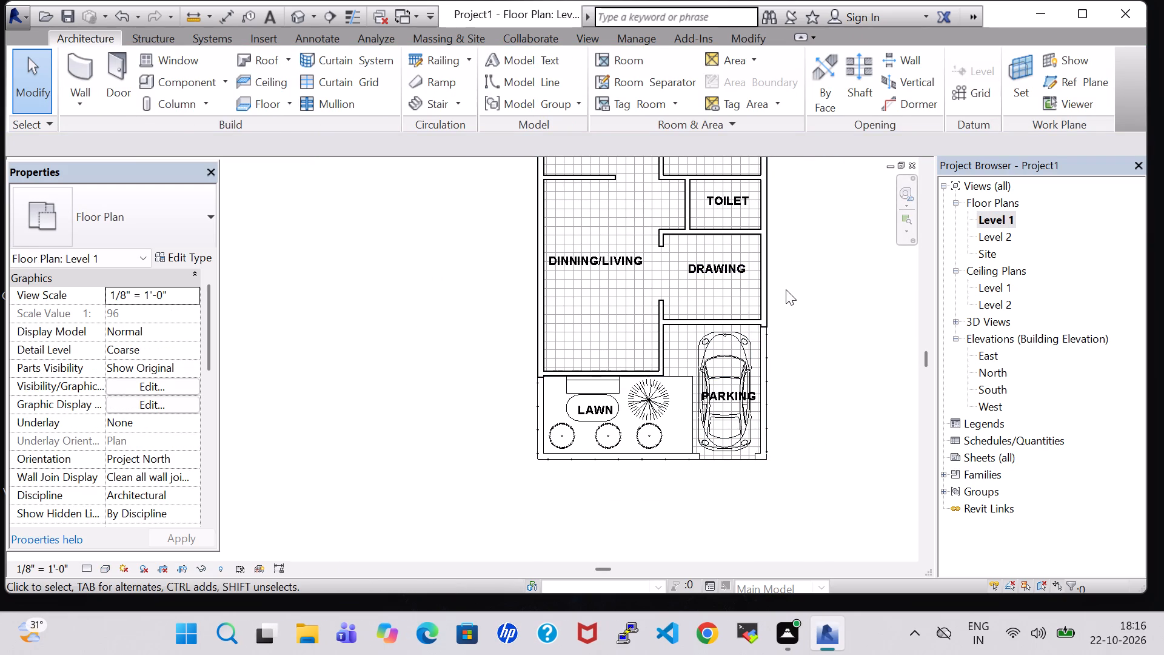
middle_click_drag(789, 289, 772, 360)
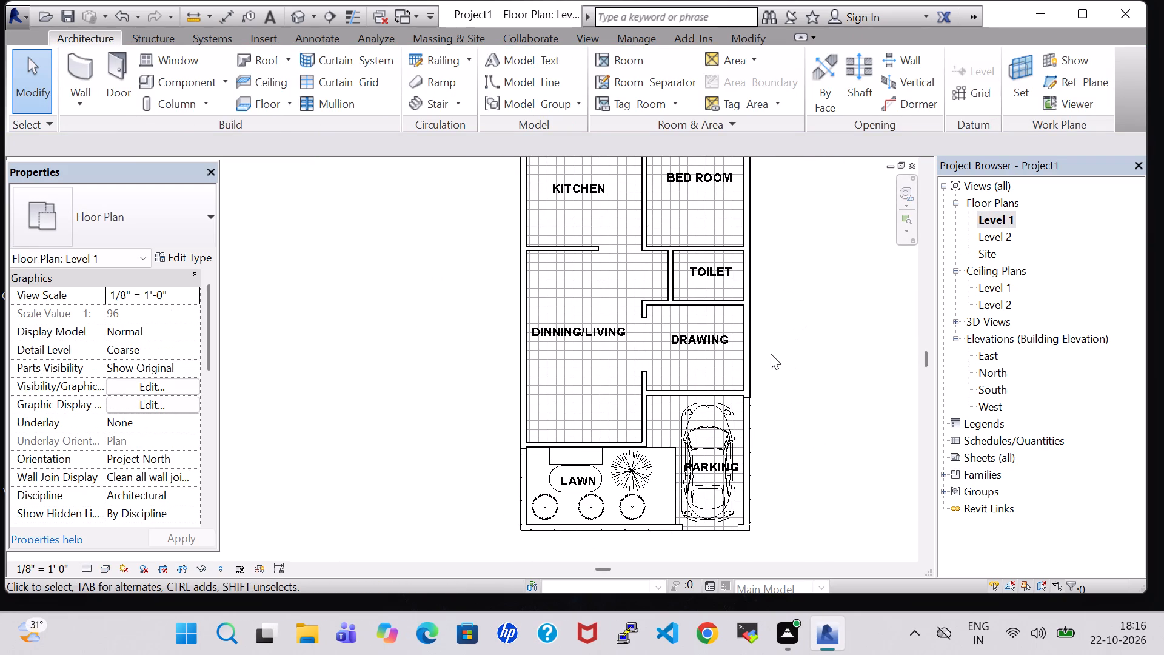
scroll(771, 354, "down", 1)
middle_click_drag(794, 294, 761, 340)
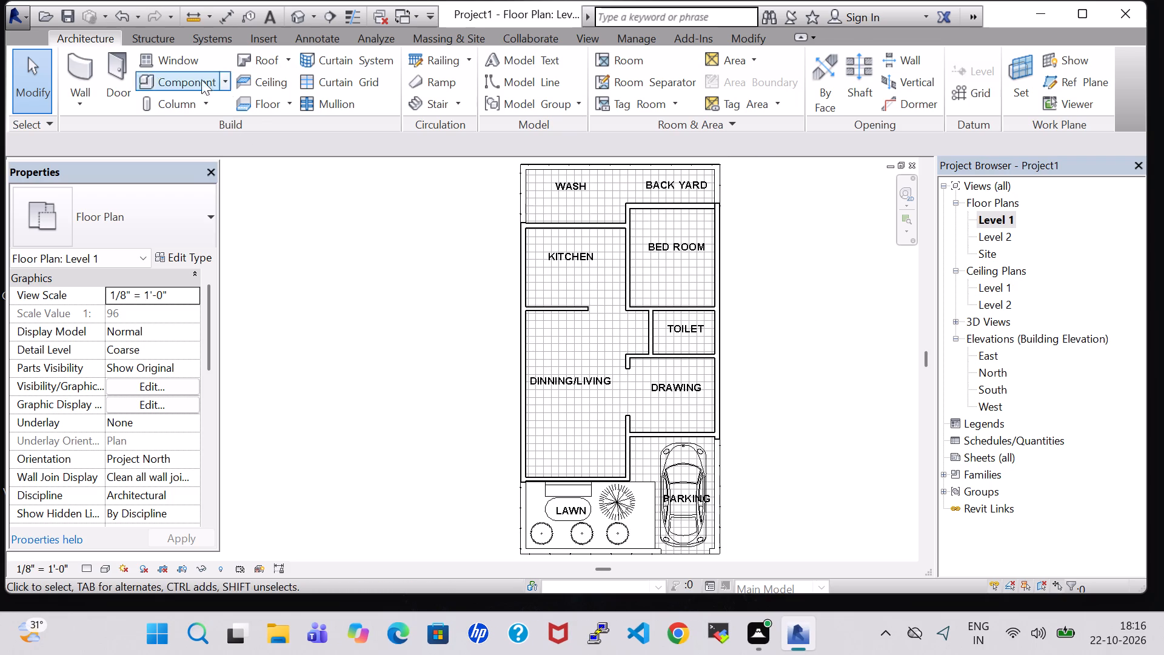
left_click(133, 66)
scroll(667, 294, "up", 2)
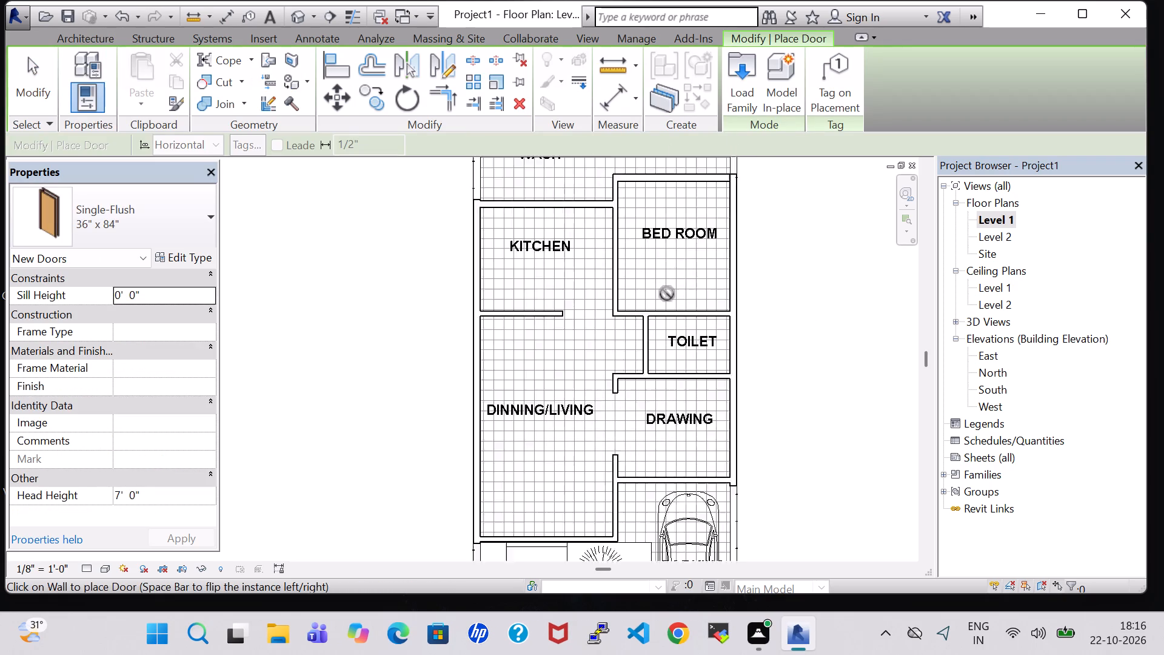
scroll(667, 294, "up", 2)
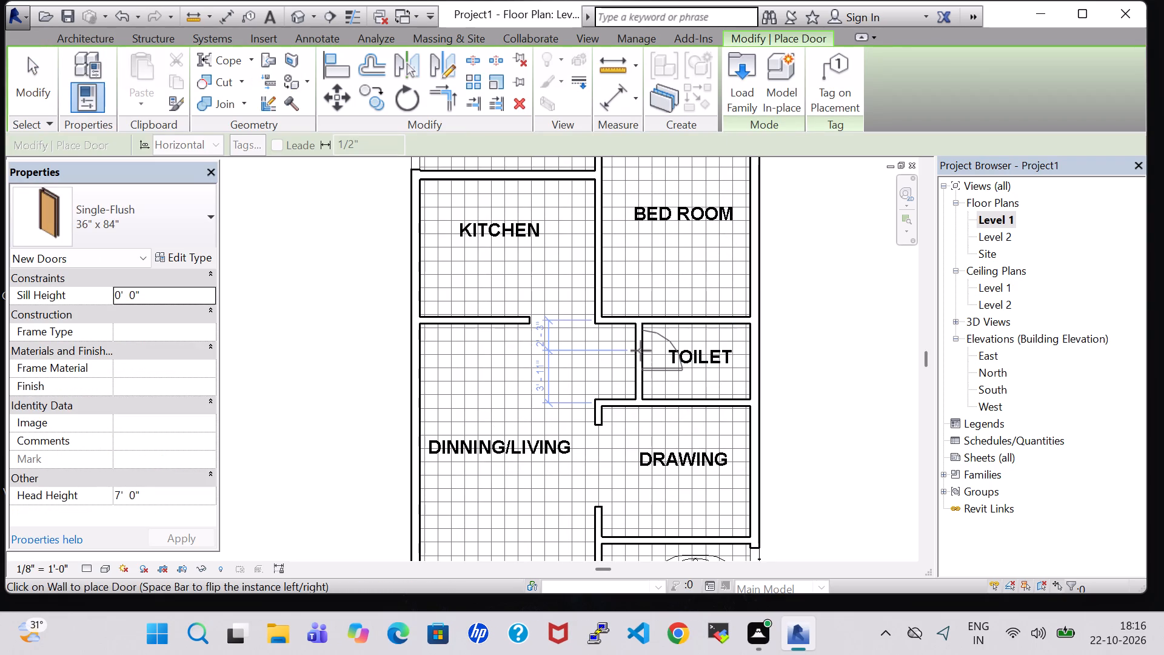
key("space")
left_click(641, 351)
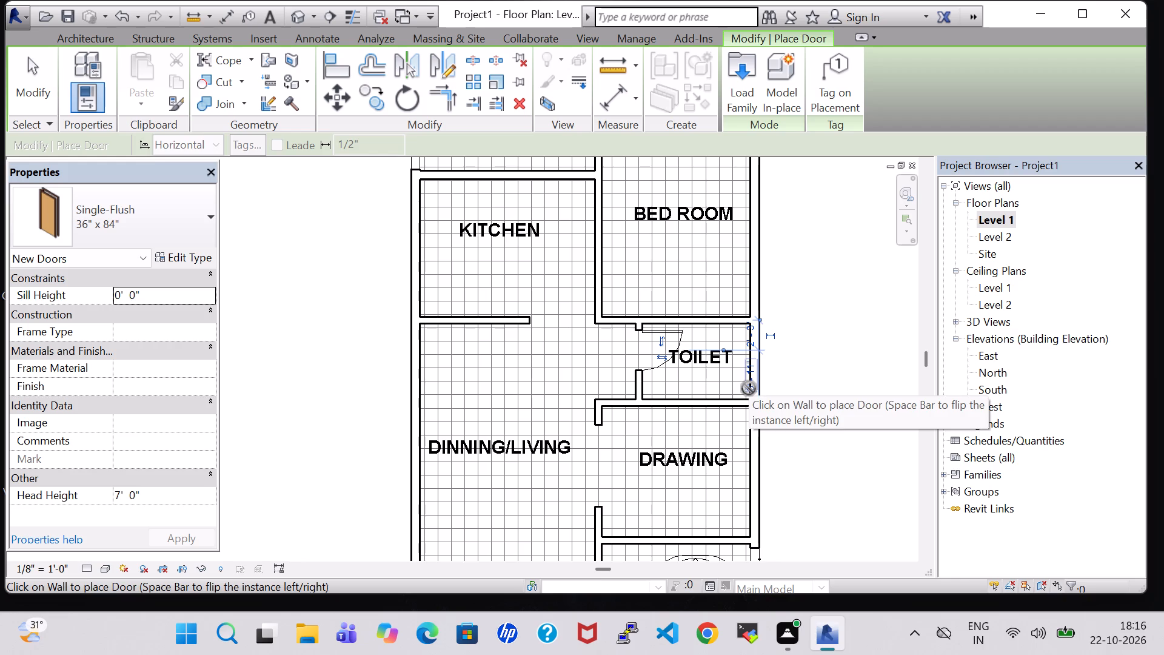
Place a Single-Flush 36" x 84" door in the kitchen's north wall, centred 2'-8" from its east end, hinged east and swinging into the wash area.
middle_click_drag(543, 249, 533, 394)
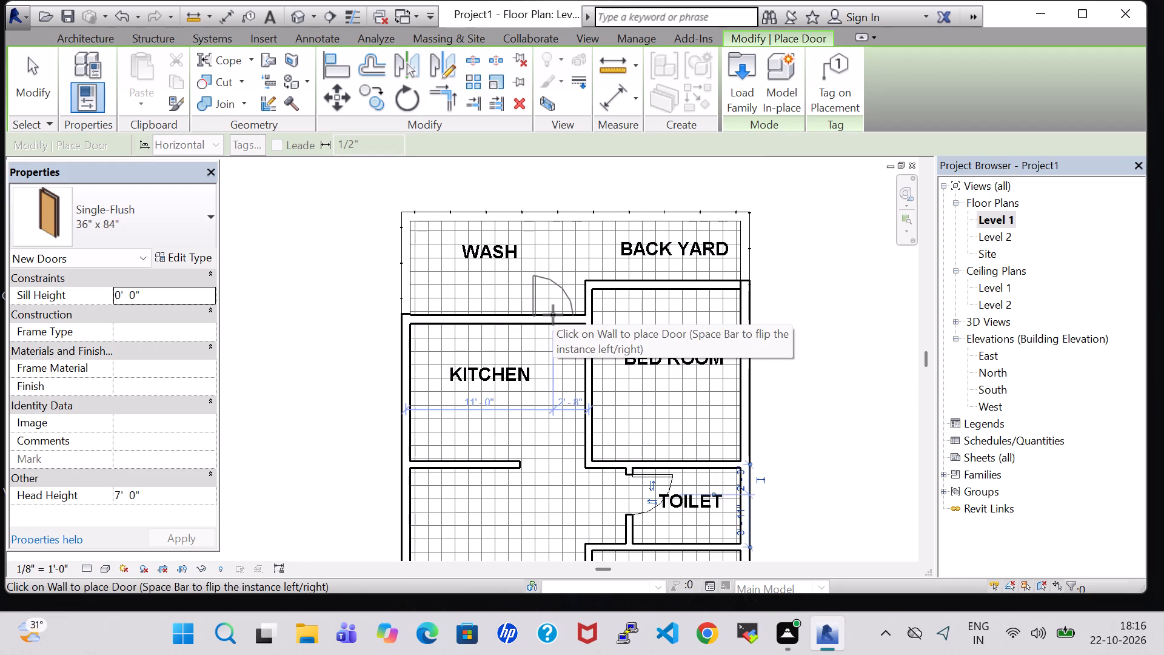
key("space")
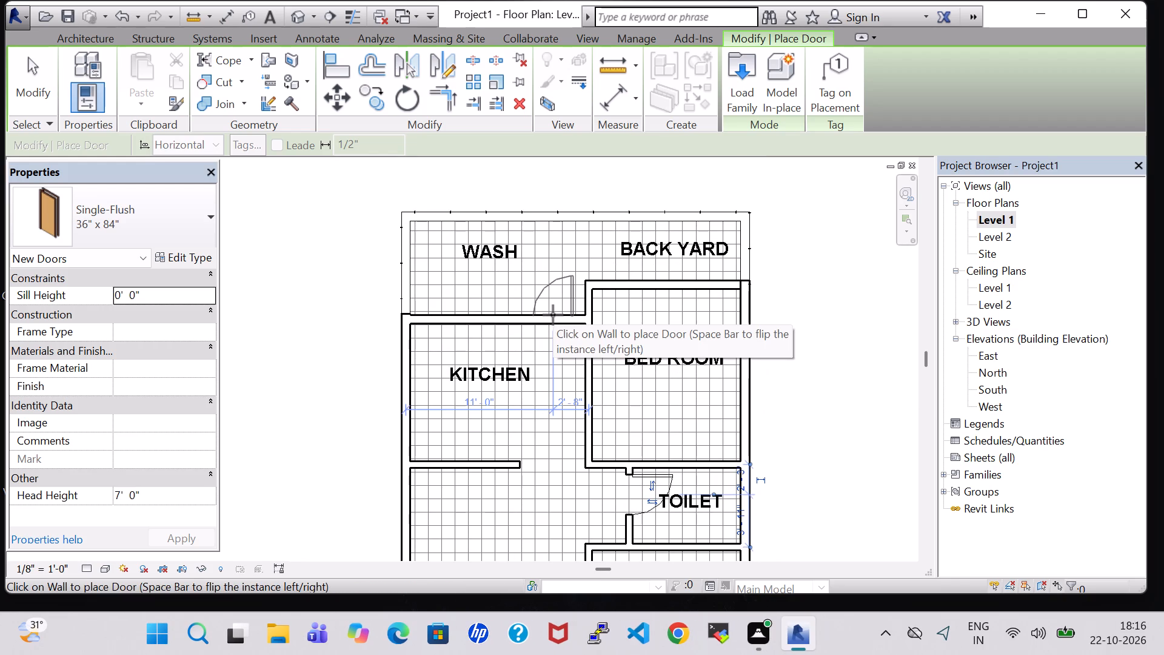
left_click(553, 315)
scroll(792, 373, "down", 1)
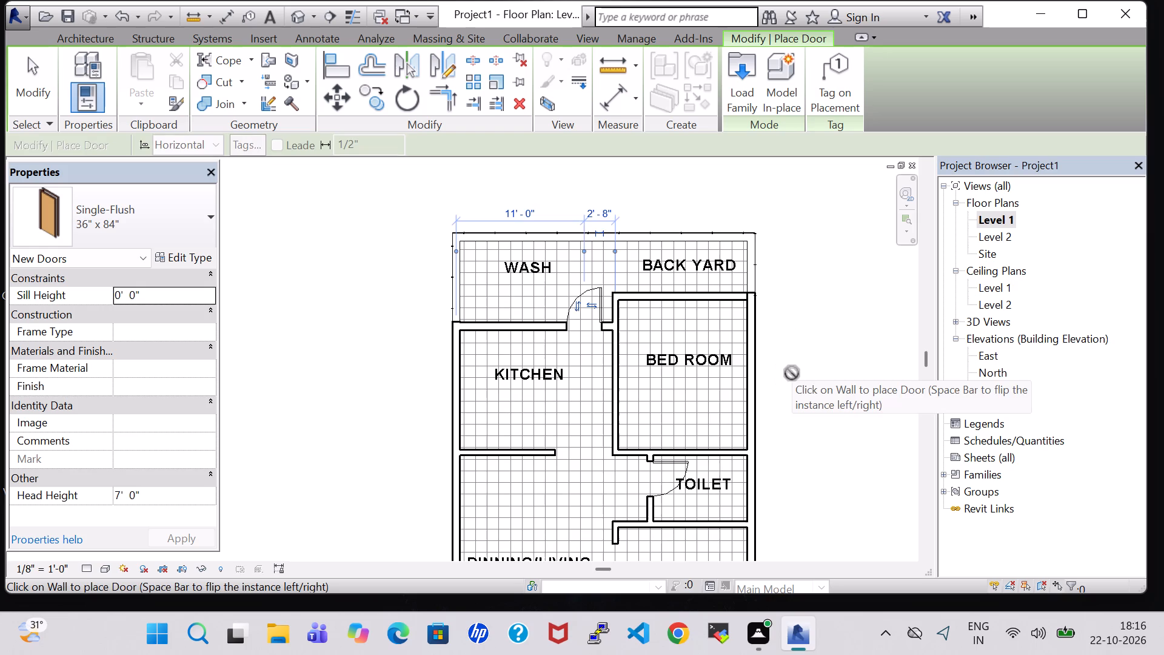
key("Escape")
key("Escape")
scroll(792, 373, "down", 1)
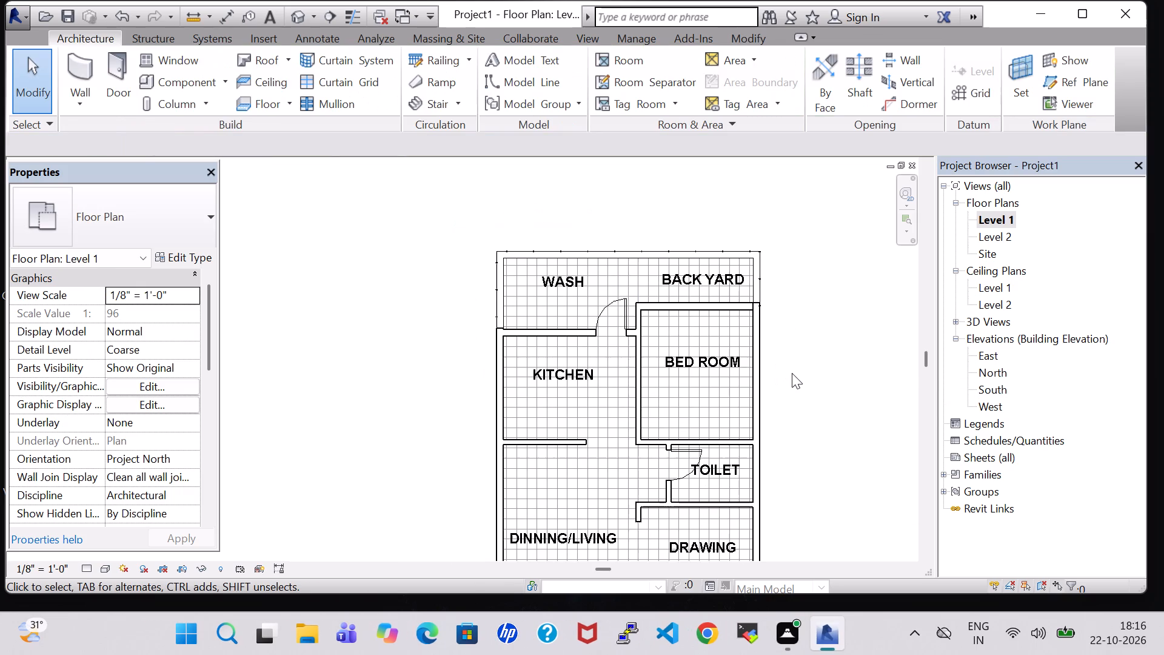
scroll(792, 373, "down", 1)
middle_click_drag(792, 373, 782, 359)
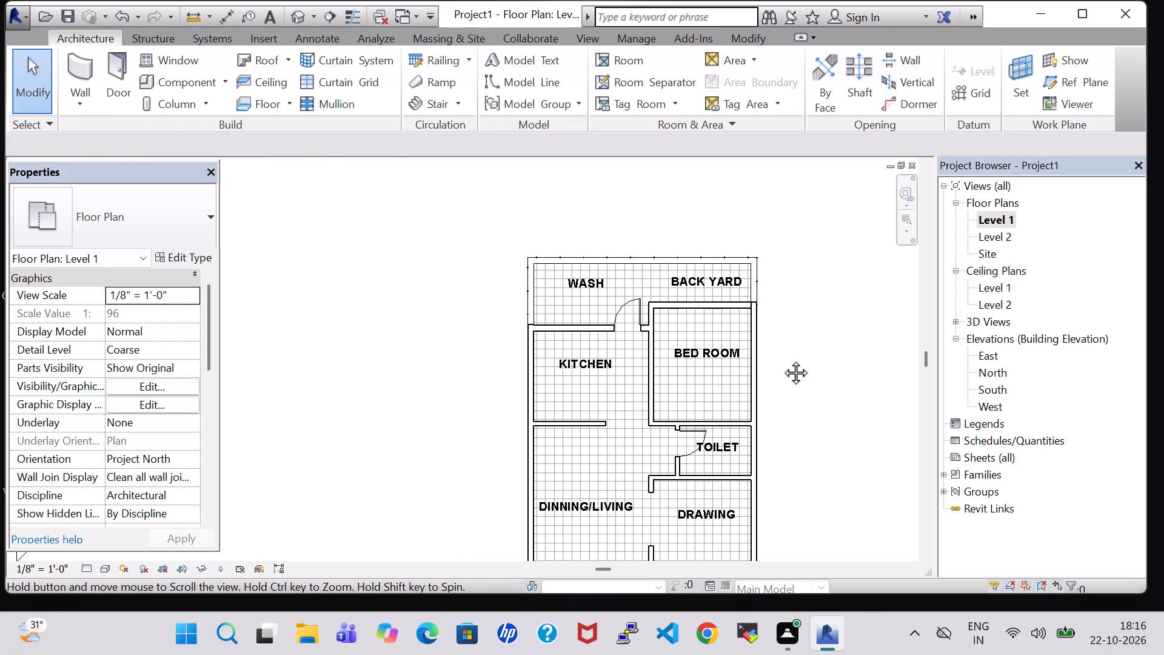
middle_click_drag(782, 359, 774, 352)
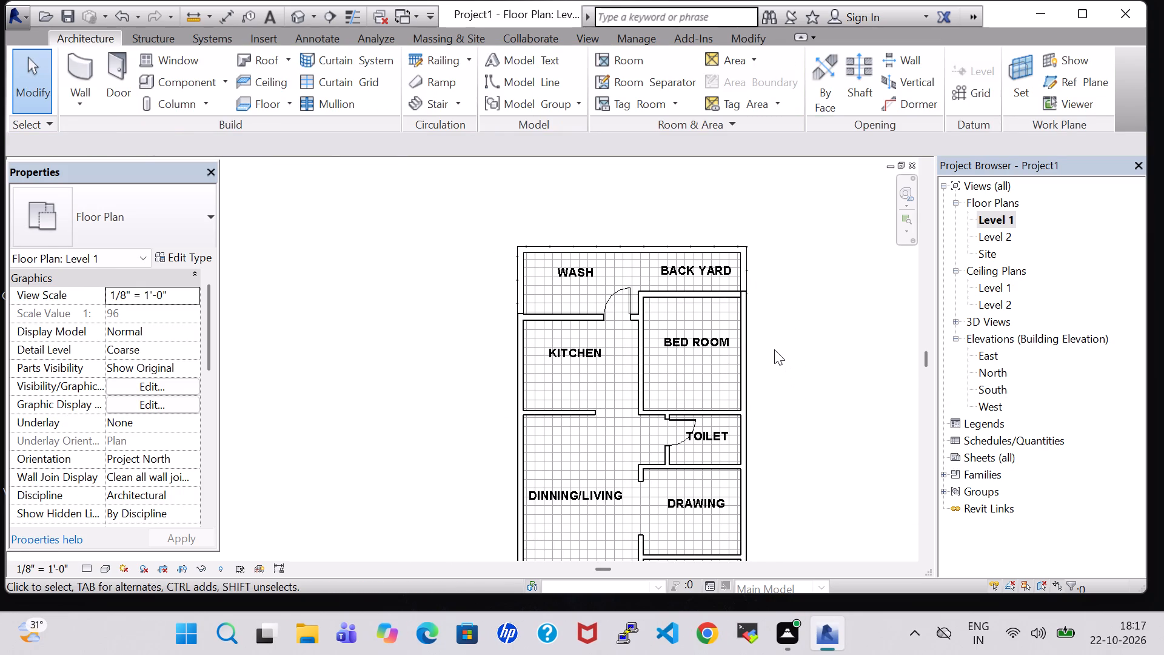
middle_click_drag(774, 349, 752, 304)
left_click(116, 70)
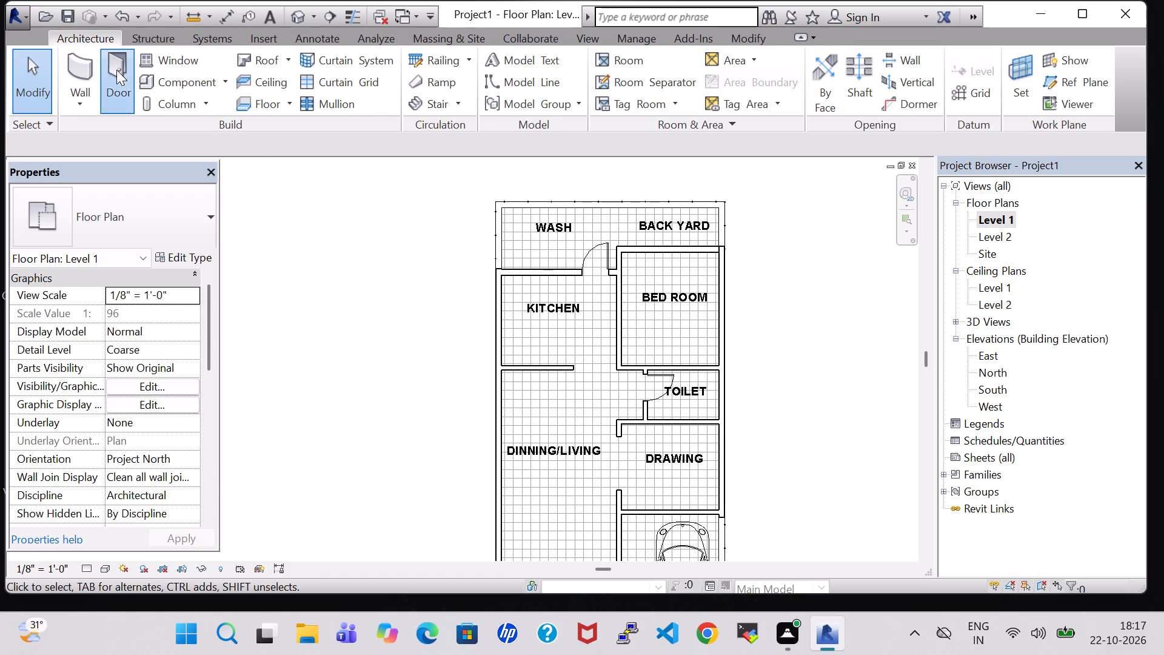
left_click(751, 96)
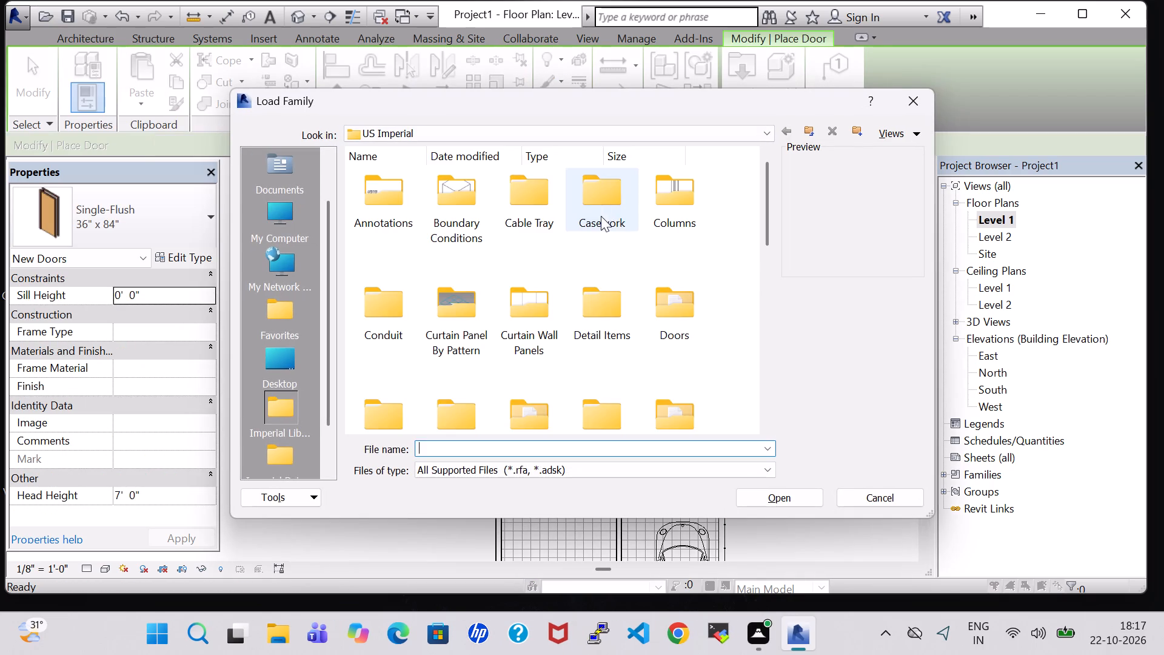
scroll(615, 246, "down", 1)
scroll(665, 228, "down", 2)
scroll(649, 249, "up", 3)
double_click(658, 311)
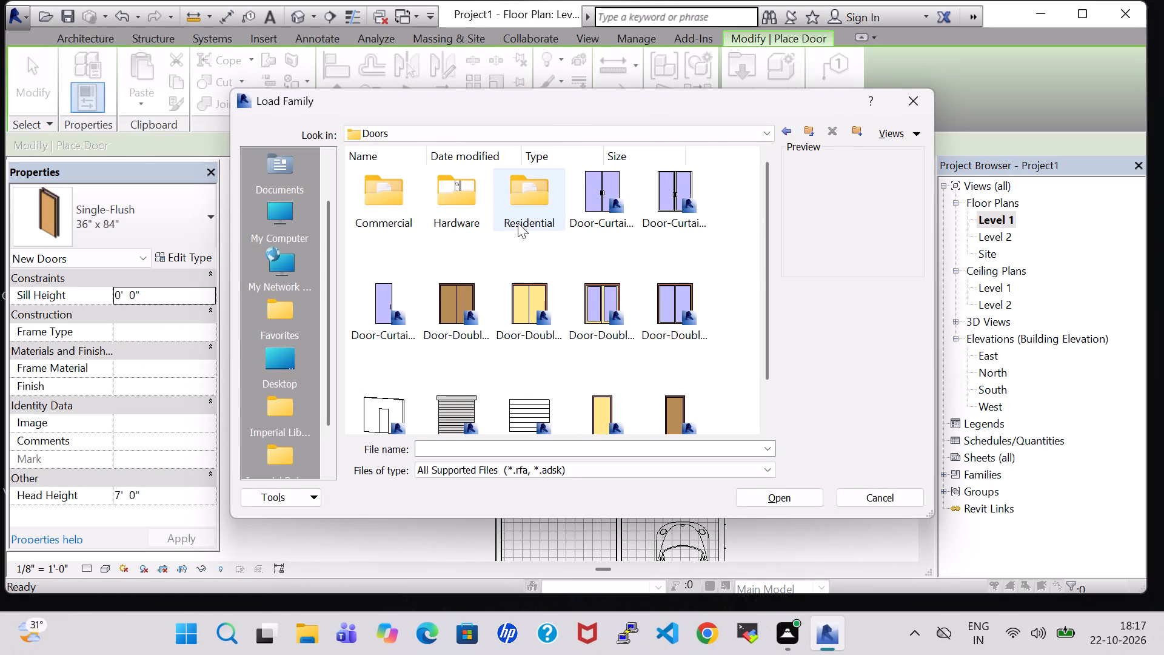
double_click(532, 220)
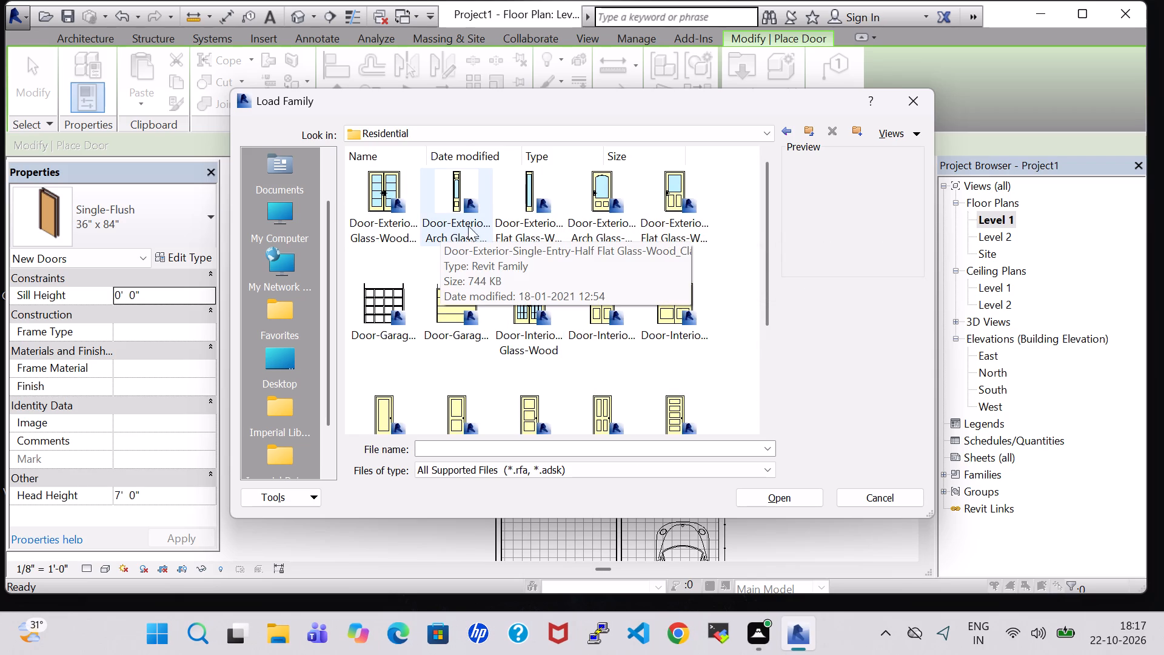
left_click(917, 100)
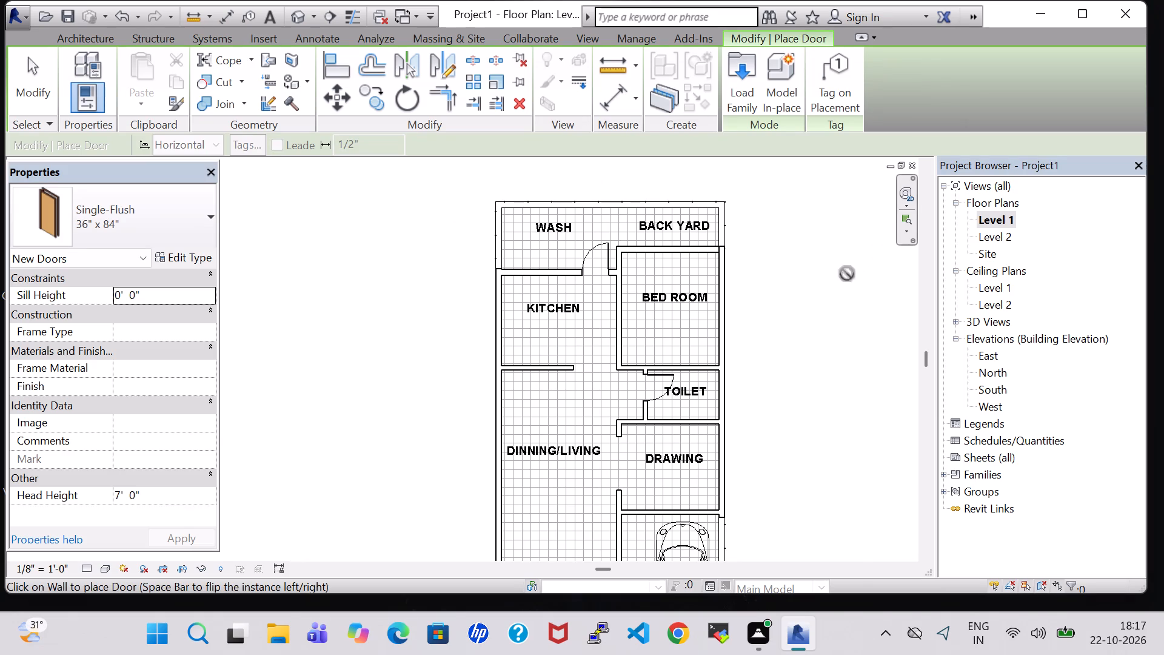
Load the residential door family Door-Exterior-Double-Full Glass-Wood_Clad with the 60" x 80" type.
middle_click_drag(808, 444, 772, 347)
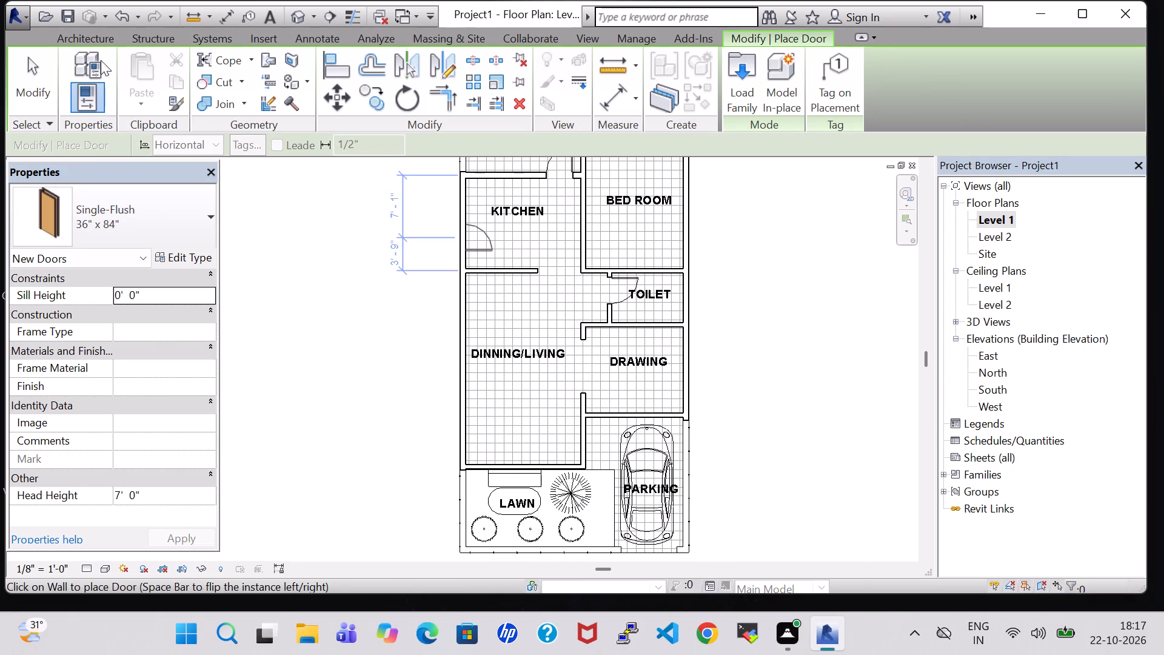
left_click(731, 84)
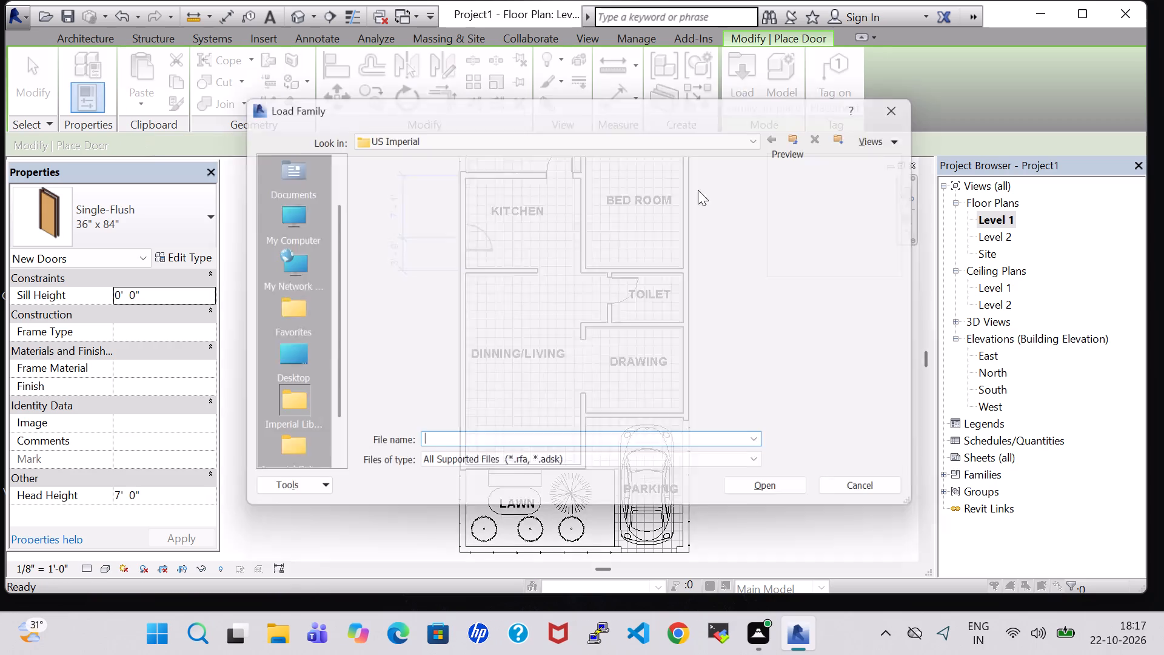
scroll(563, 271, "down", 1)
scroll(612, 262, "up", 1)
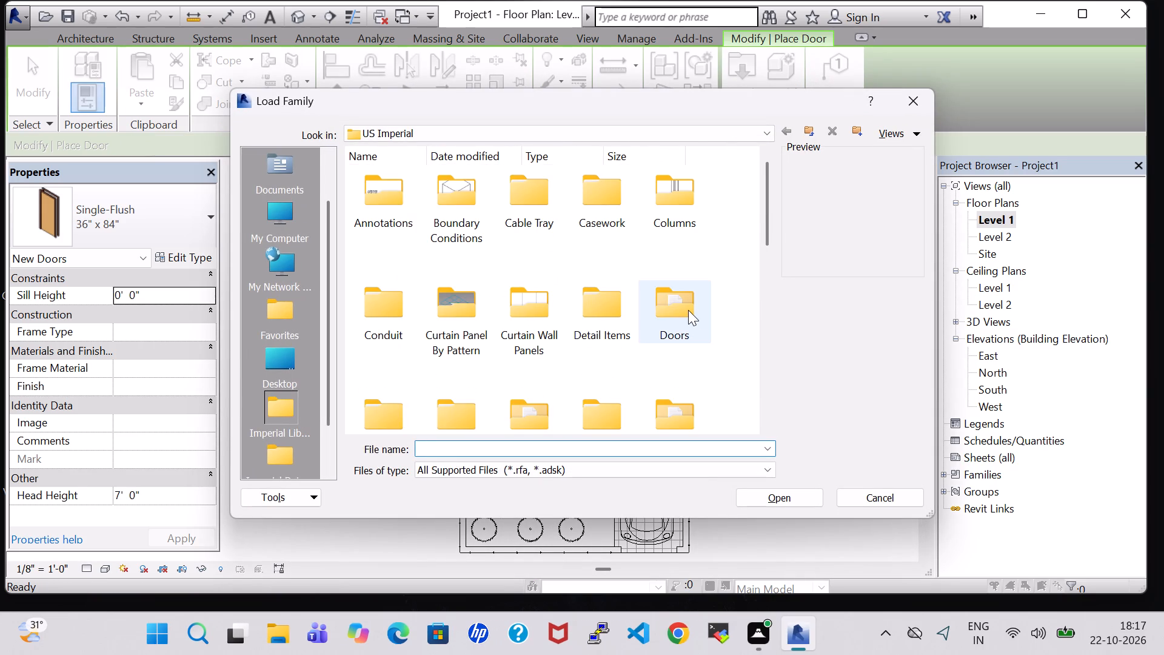
double_click(688, 310)
double_click(527, 207)
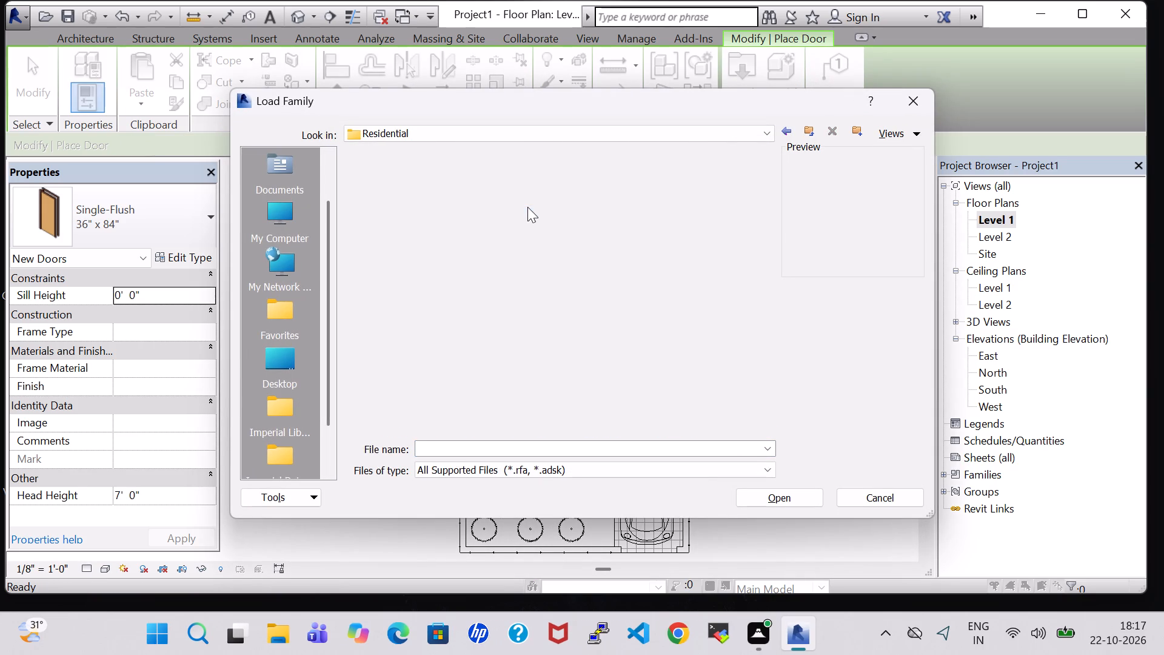
scroll(527, 207, "down", 1)
scroll(555, 369, "up", 1)
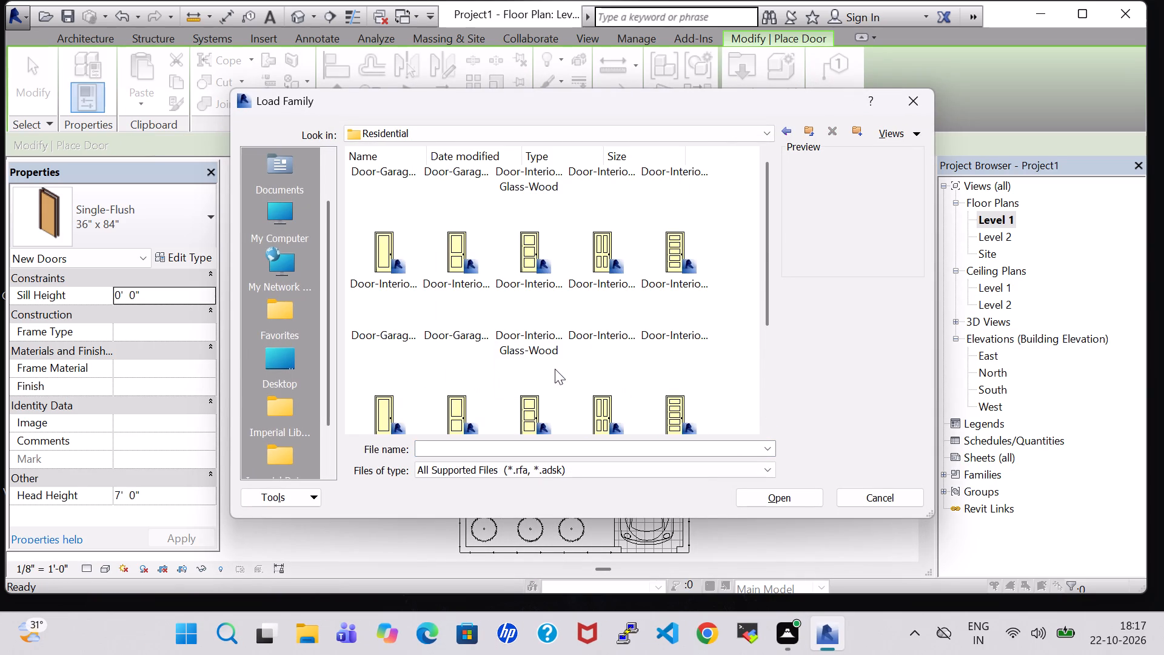
left_click(410, 221)
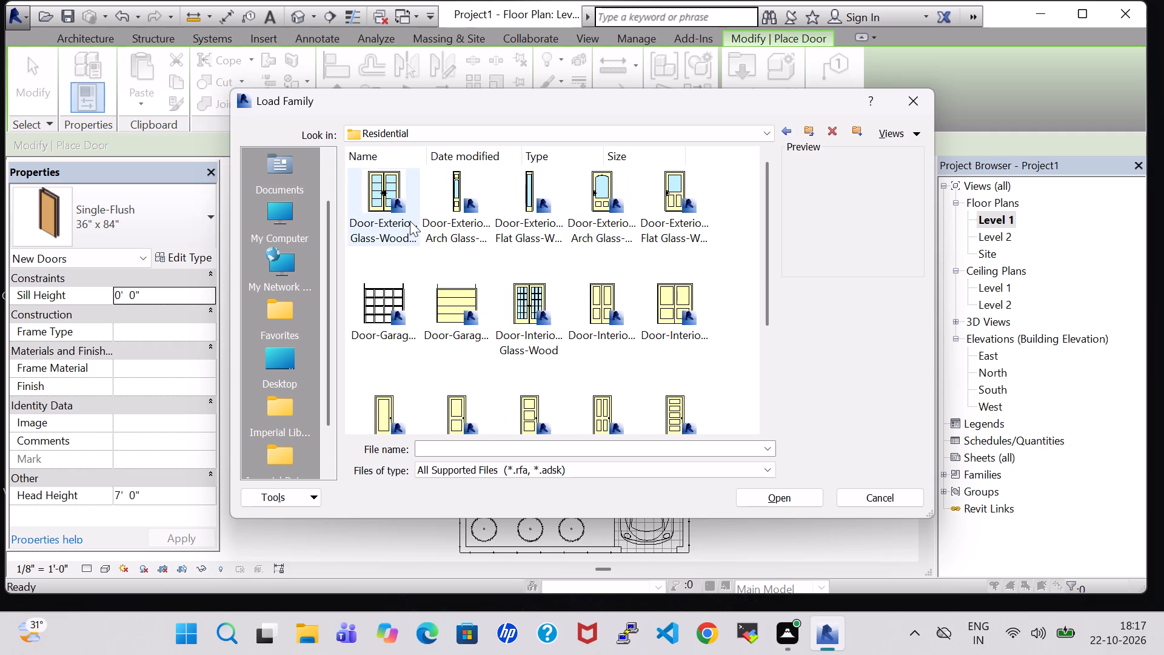
left_click(781, 502)
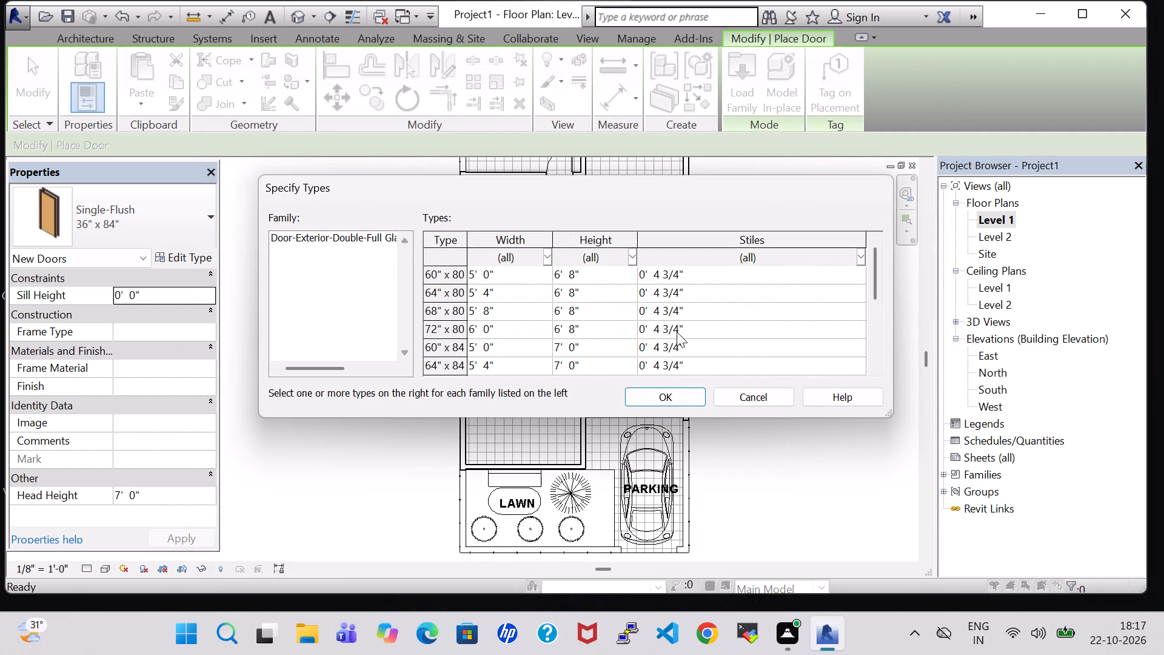
left_click(657, 265)
left_click(495, 266)
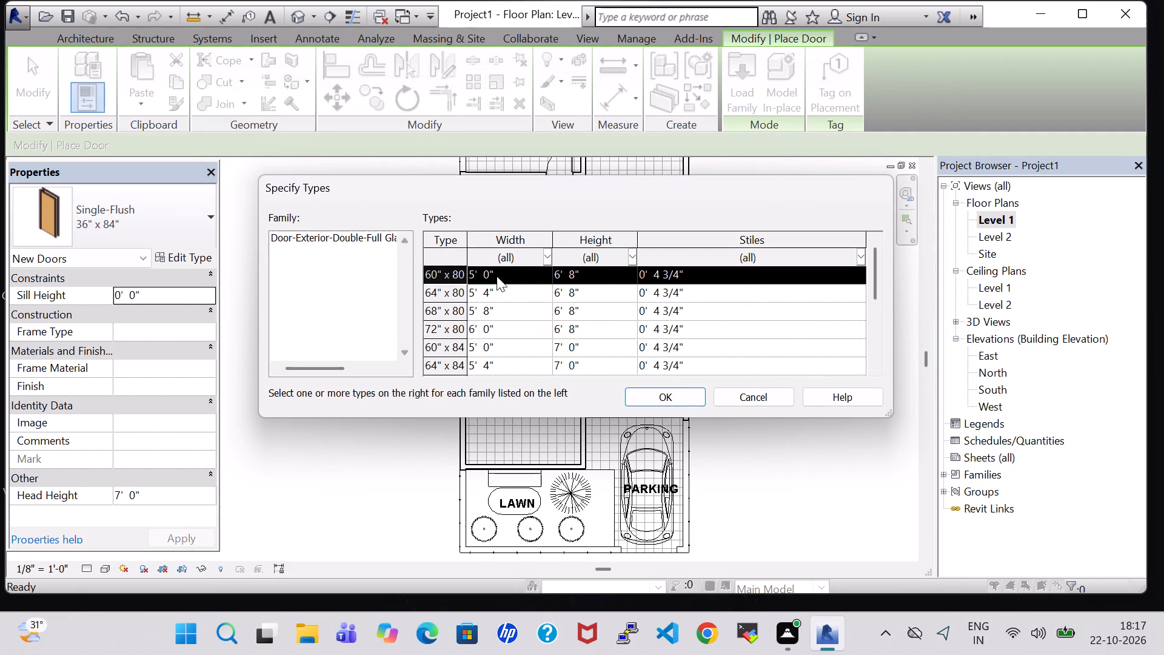
left_click(677, 401)
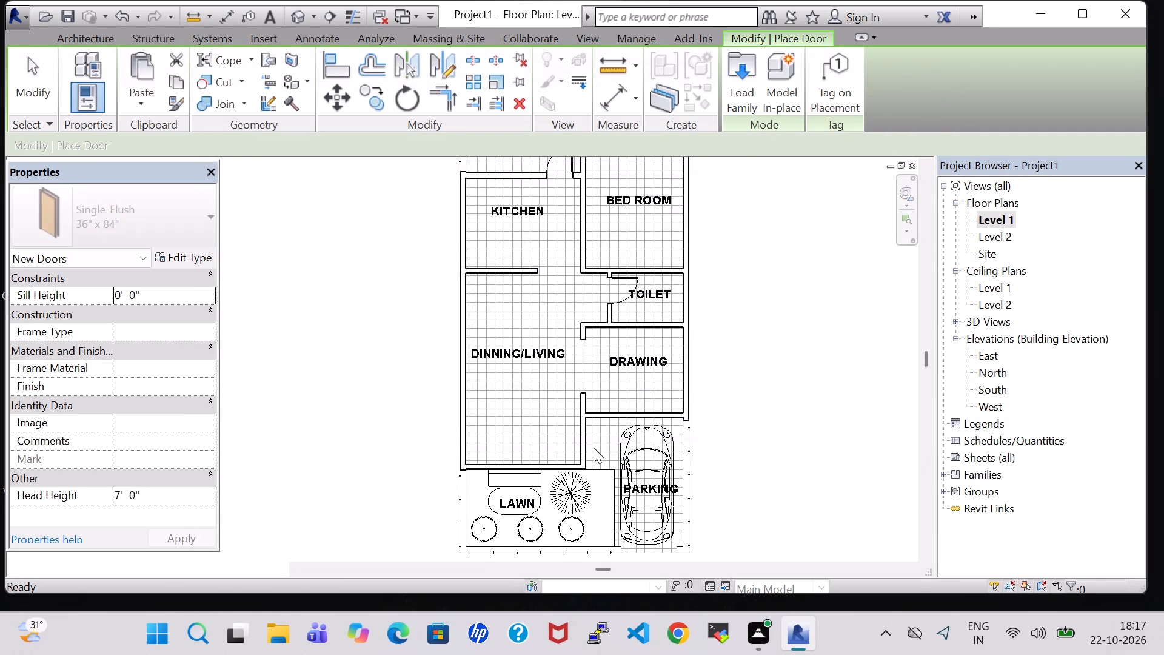
Place the 60" x 80" double glass door in the wall between dining/living and parking, centred about 3'-1" from each end, swinging into dining/living.
scroll(594, 448, "up", 5)
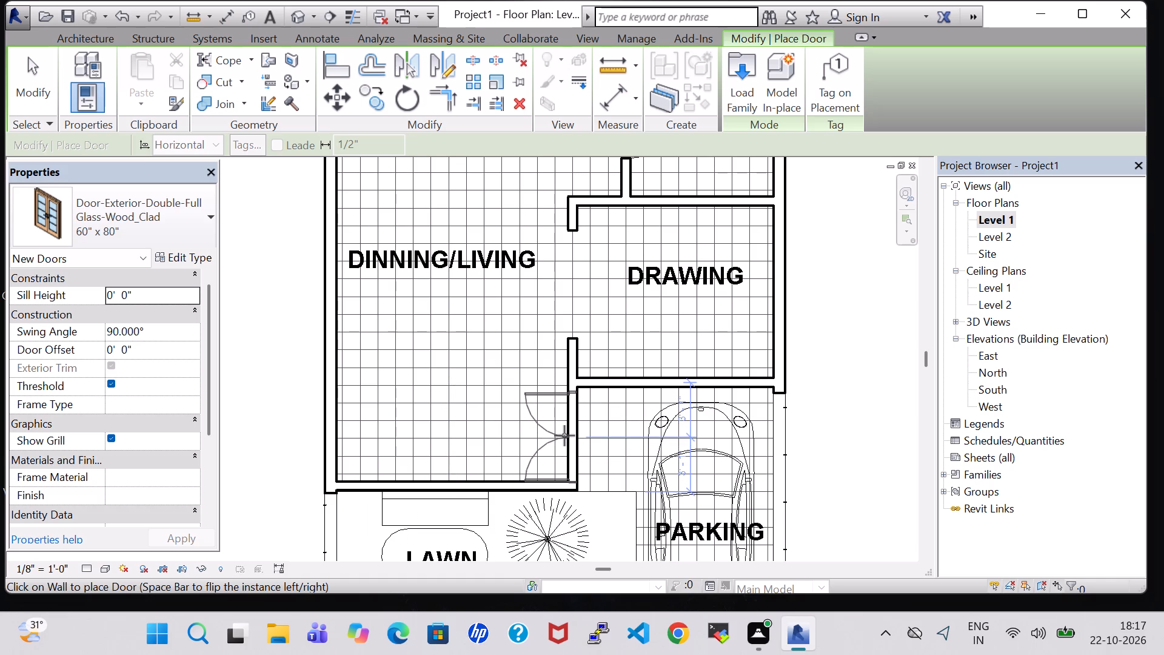
left_click(564, 435)
scroll(822, 434, "down", 1)
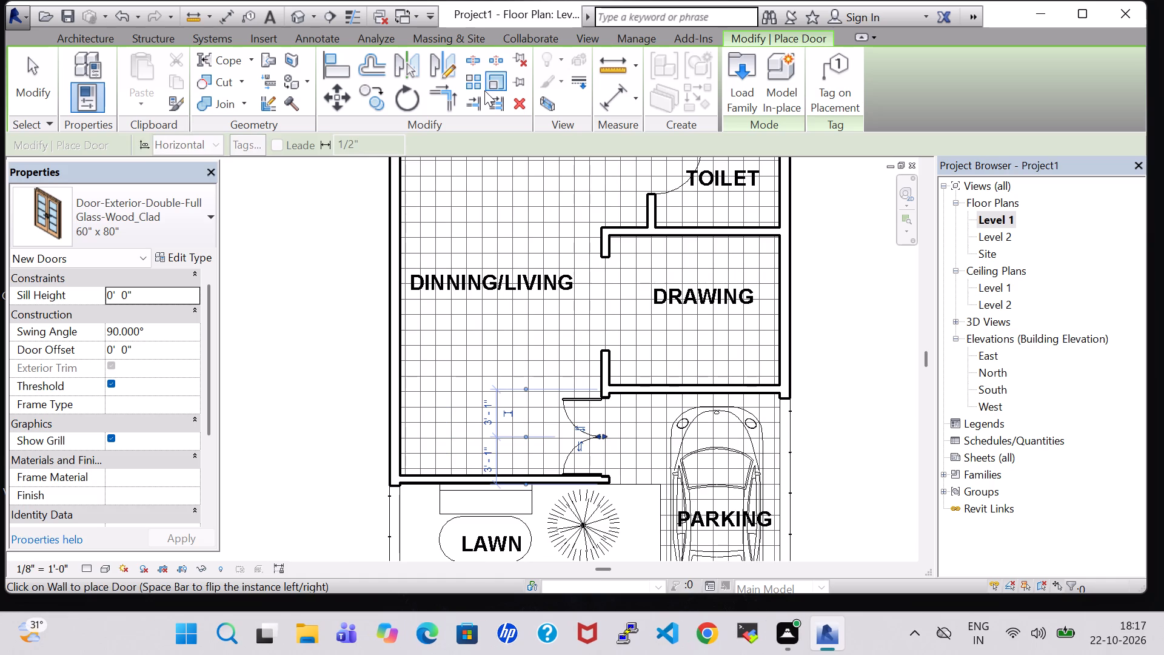
key("Escape")
key("Escape")
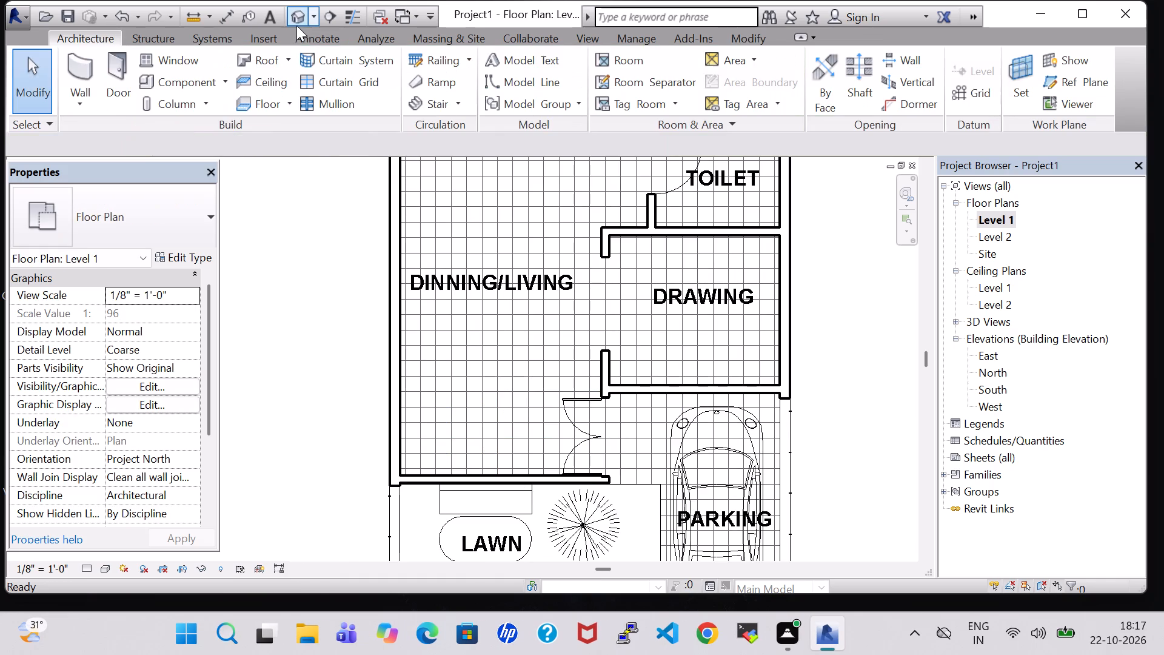
In the 3D view, set the double glass entry door's type width to 4'-0".
left_click(295, 21)
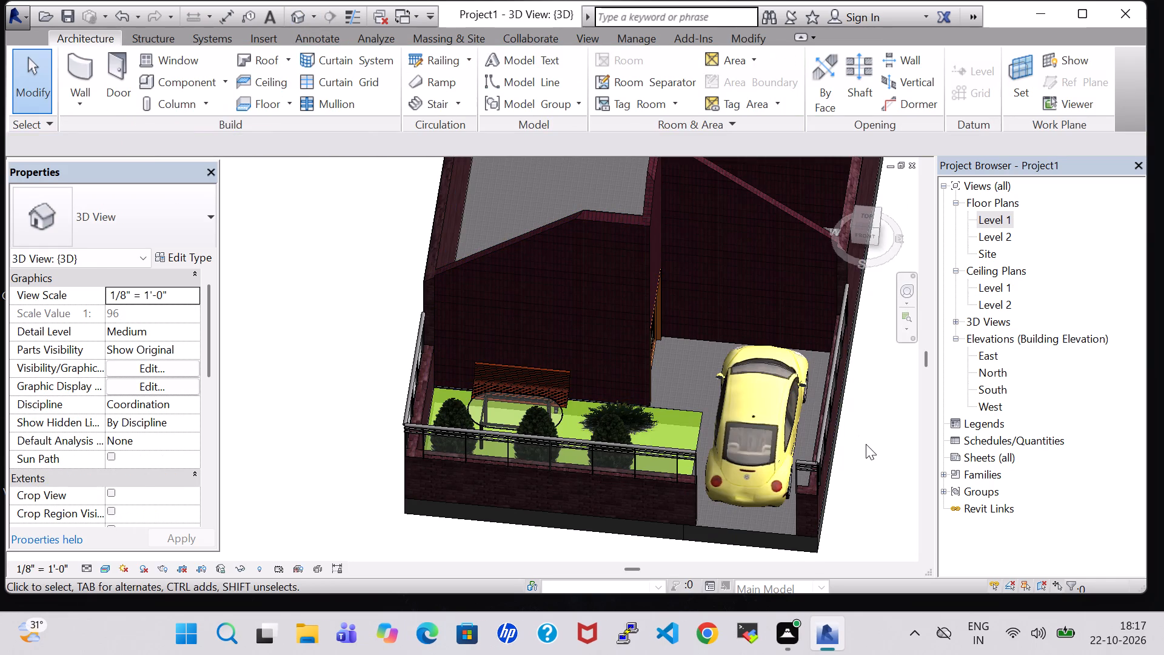
middle_click_drag(866, 444, 828, 440, "shift")
middle_click(802, 434, "shift")
middle_click_drag(795, 432, 743, 416, "shift")
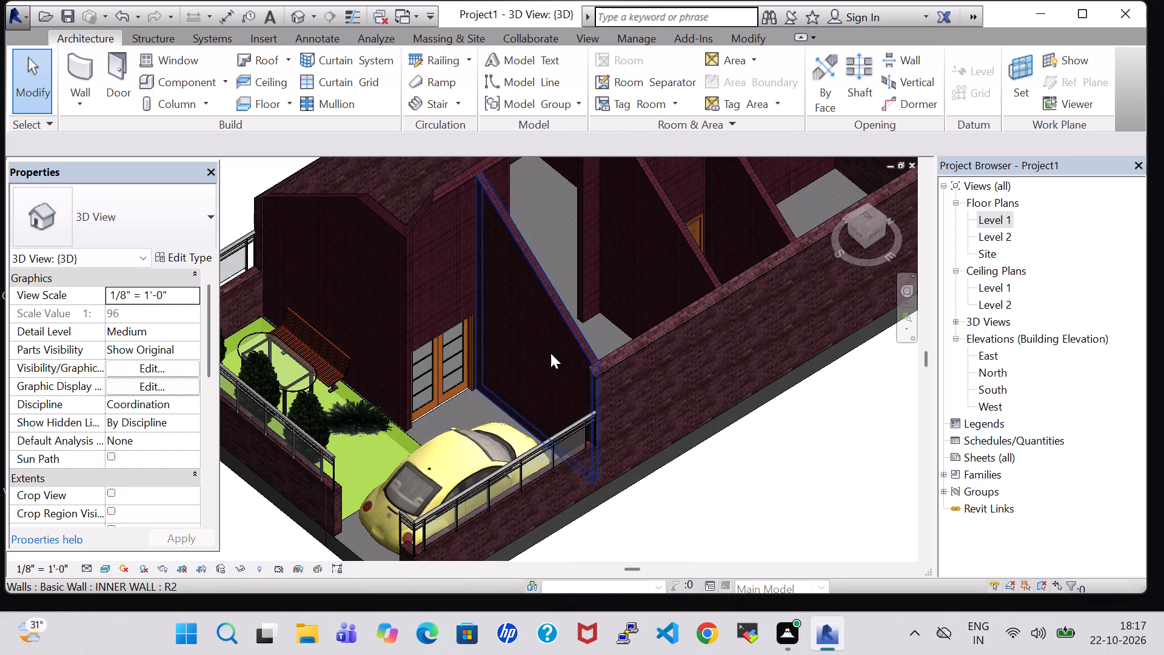
left_click(437, 352)
left_click(178, 250)
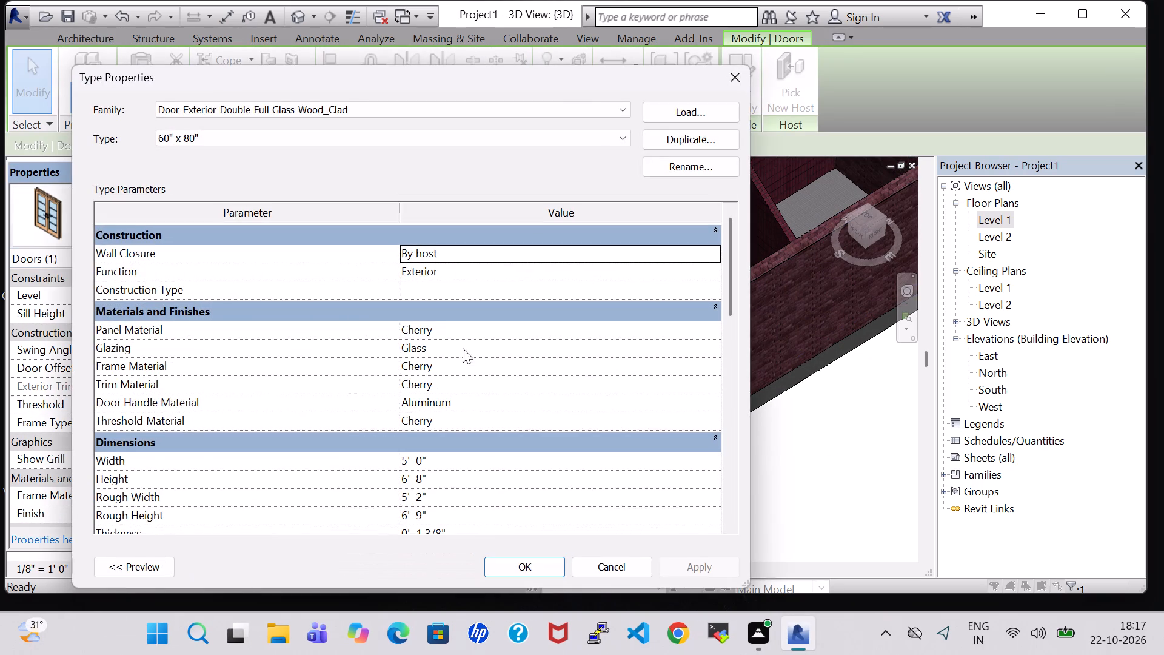
scroll(485, 475, "down", 1)
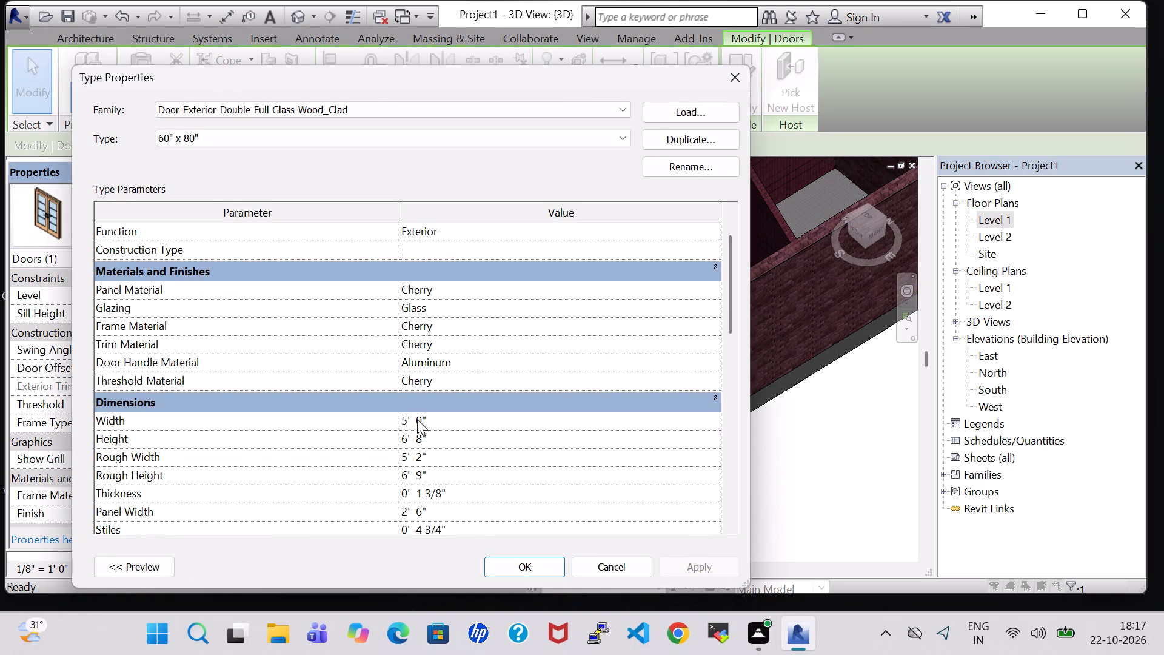
left_click(409, 417)
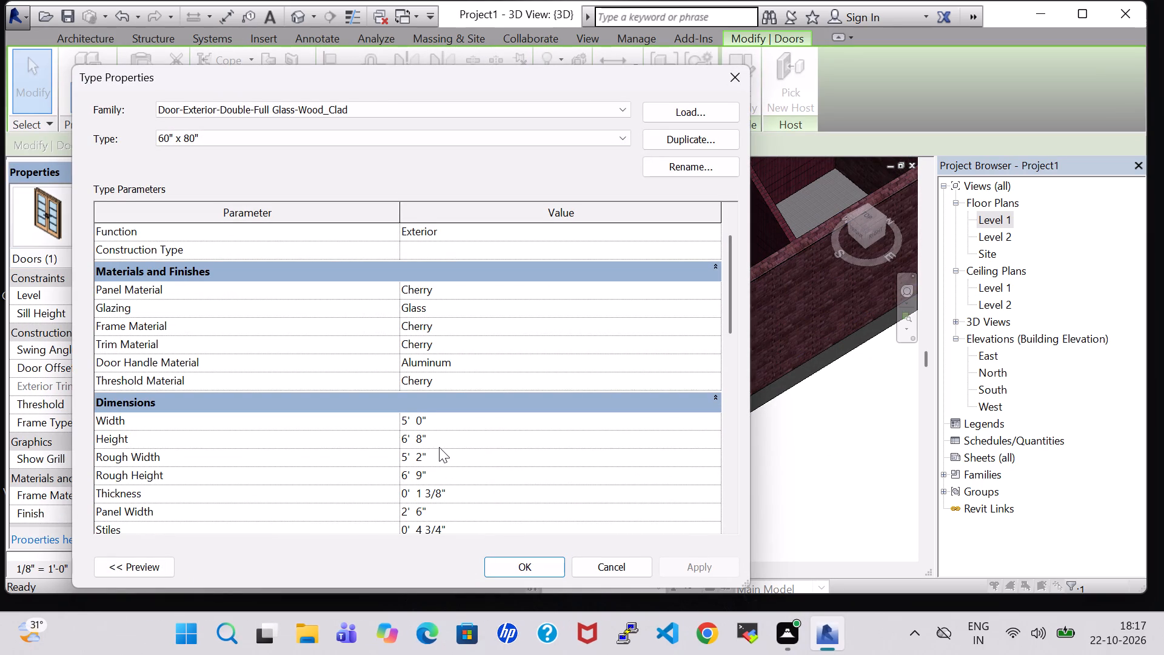
key("BackSpace")
key("4")
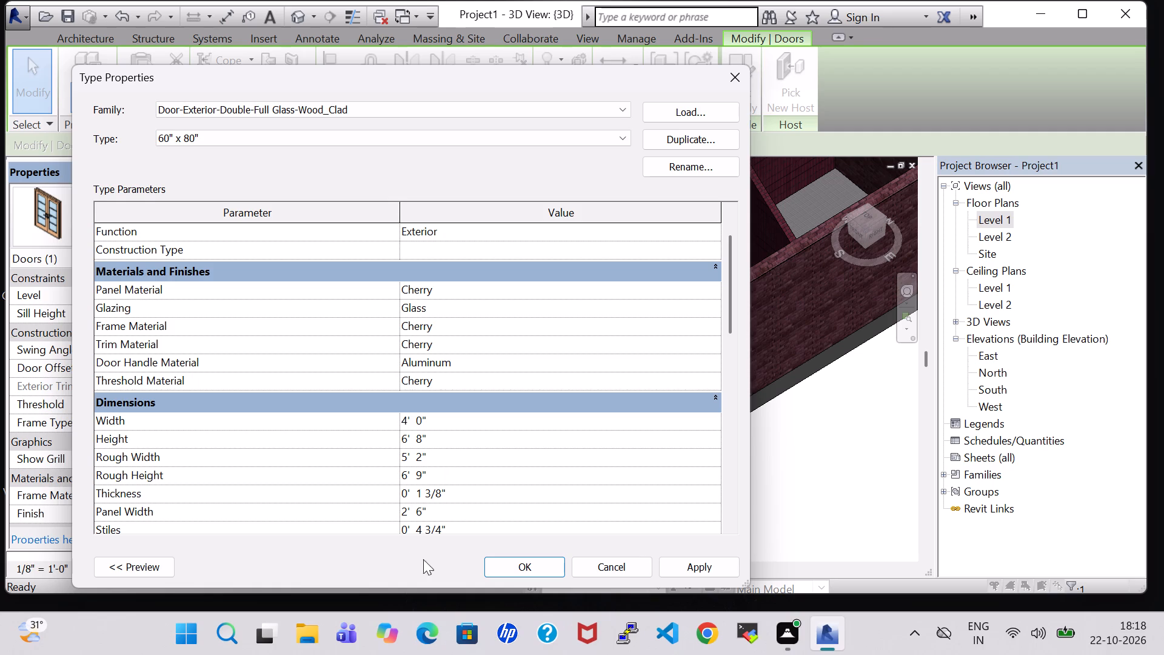
left_click(692, 561)
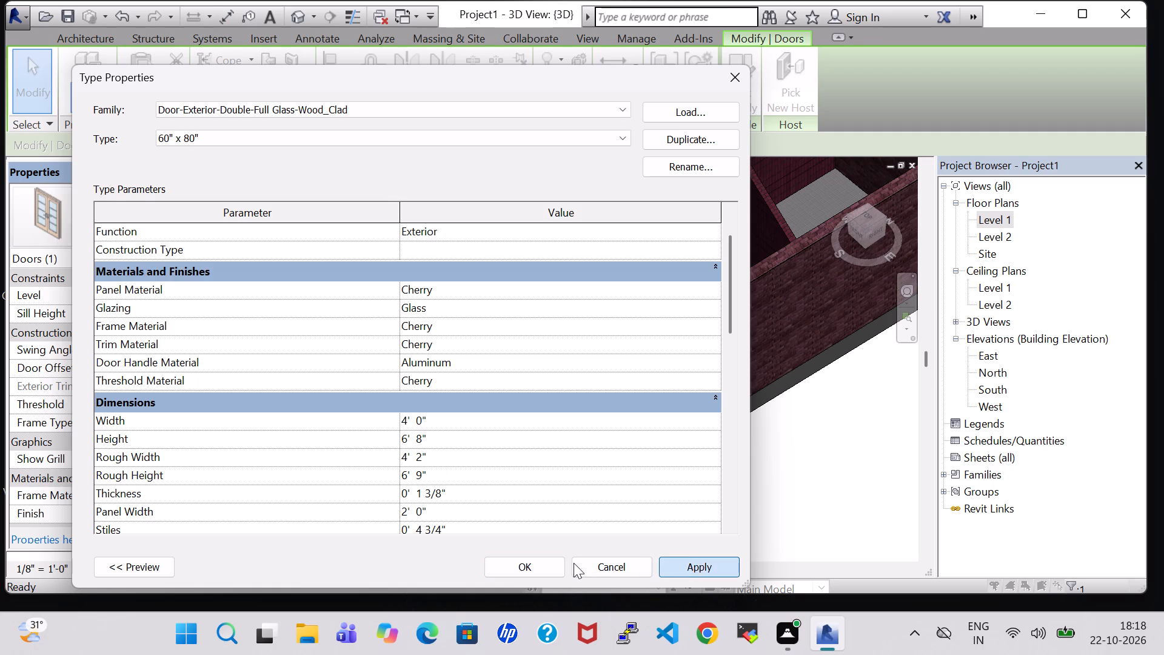
left_click(527, 560)
left_click(656, 541)
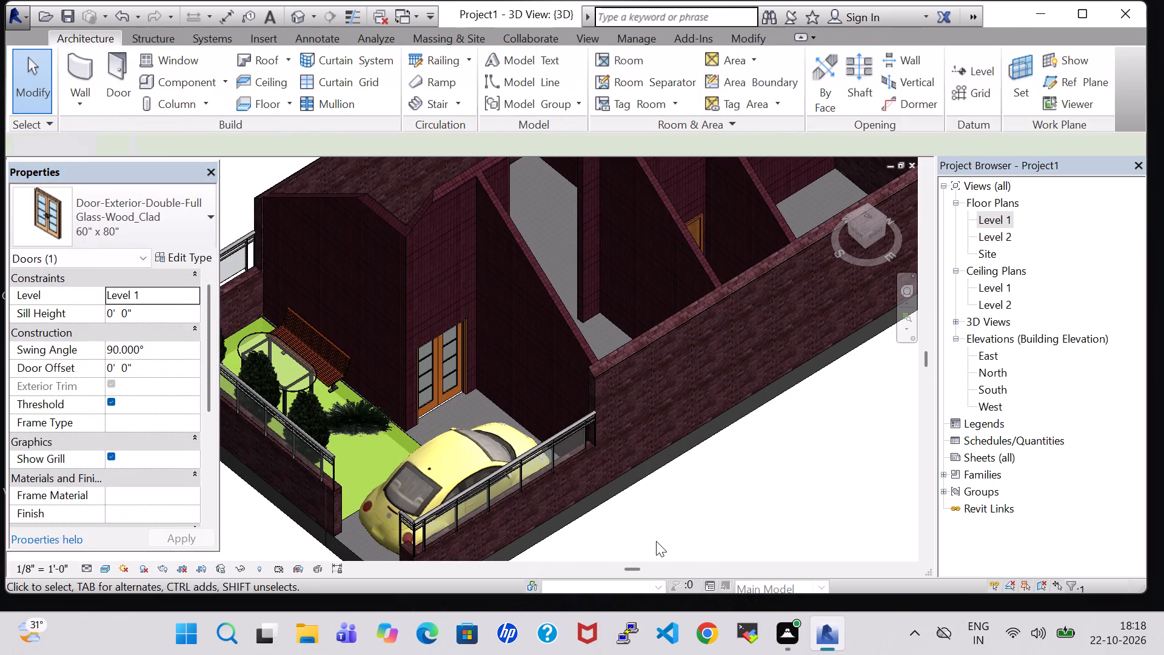
On the Level 1 plan, load the residential door family Door-Exterior-Single-Entry-Half Arch Glass-Wood_Clad with the 30" x 80" type.
double_click(995, 216)
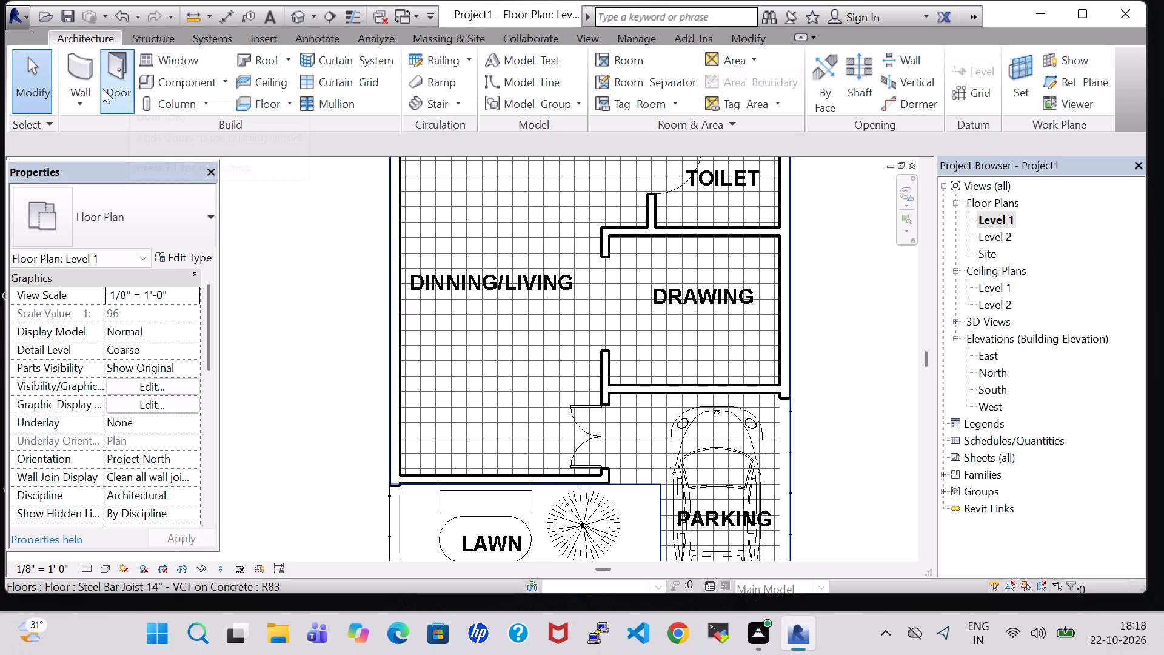
left_click(119, 87)
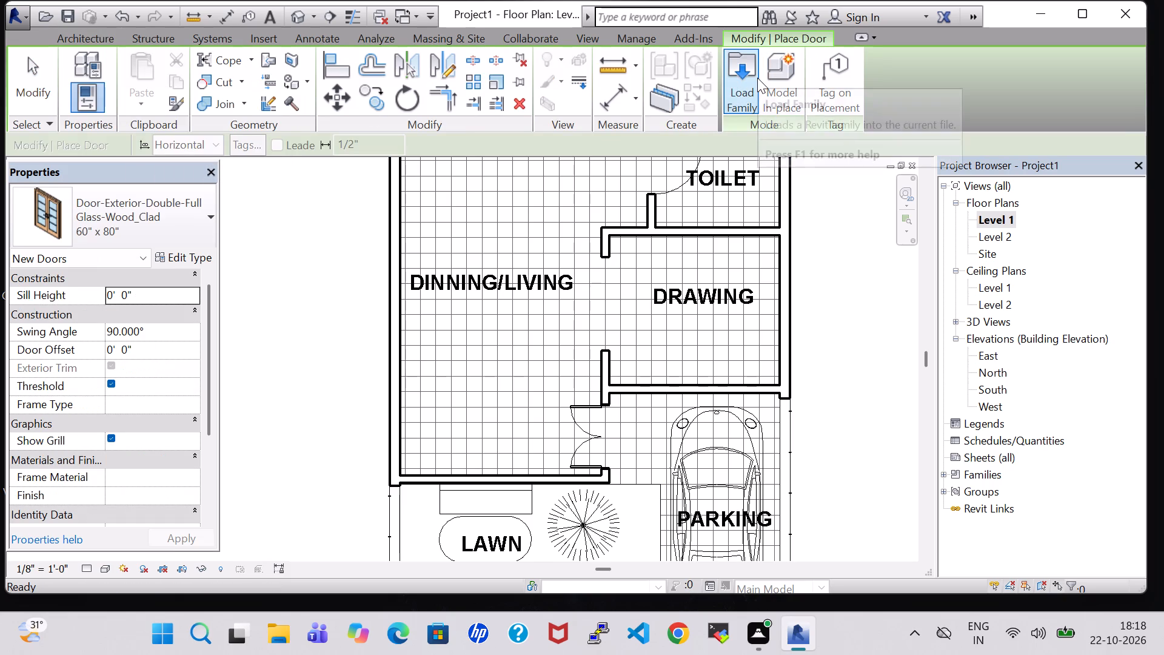
left_click(757, 78)
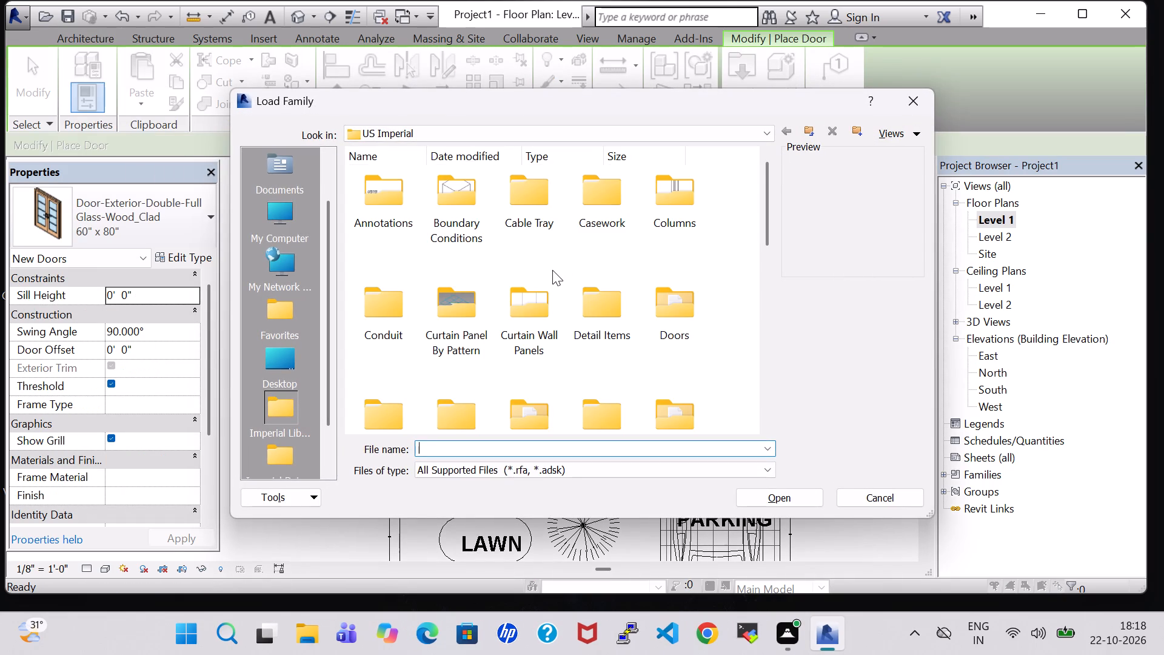
scroll(552, 270, "down", 1)
scroll(637, 255, "up", 1)
double_click(677, 300)
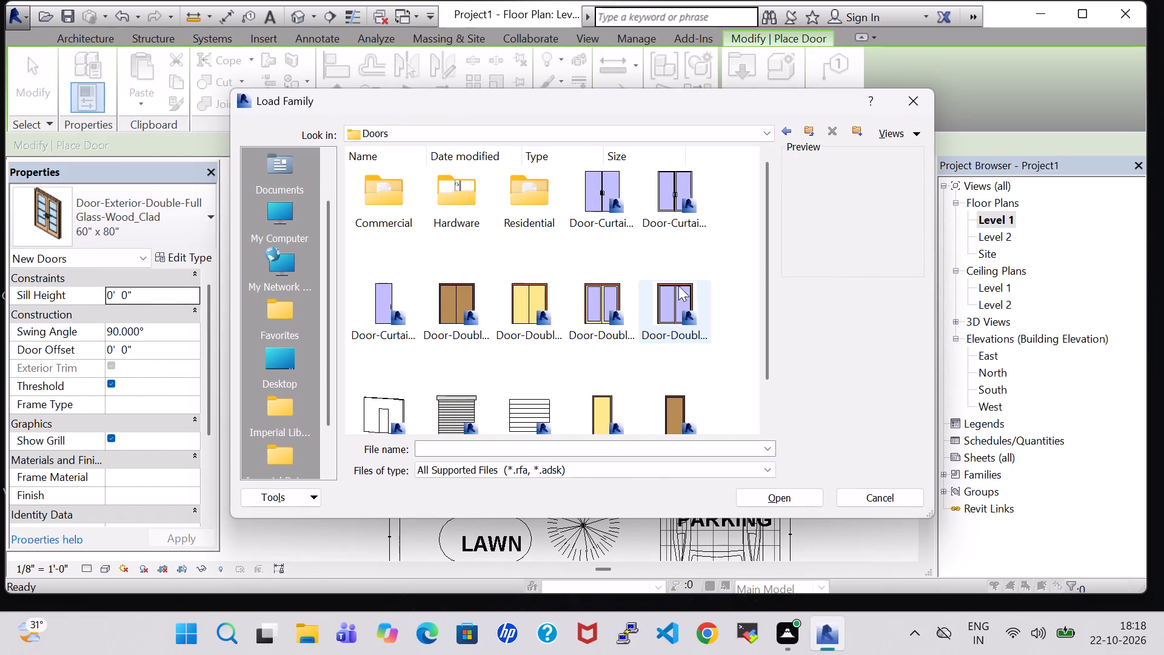
double_click(541, 209)
left_click(670, 214)
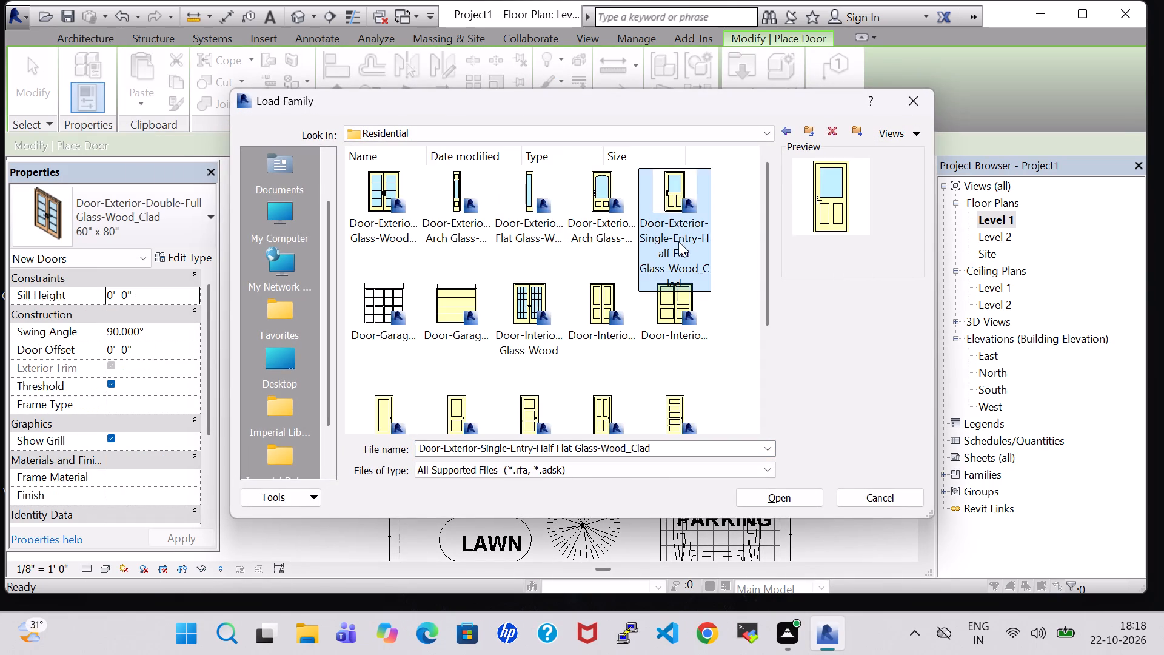
left_click(603, 209)
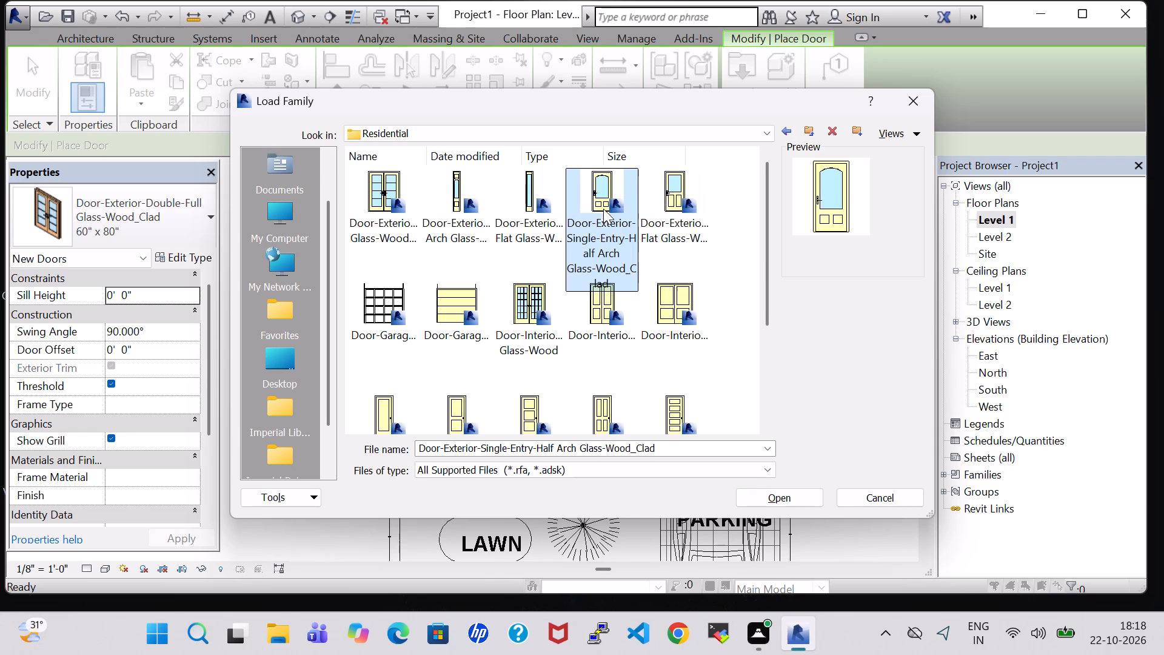
left_click(800, 494)
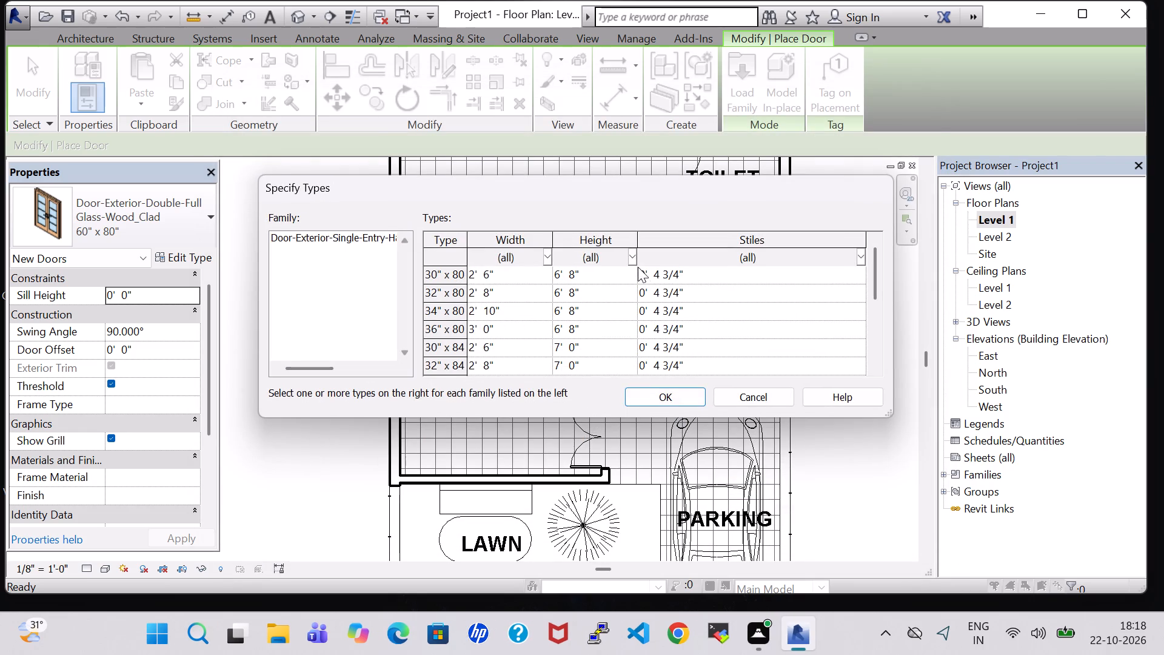
left_click(638, 271)
left_click(680, 394)
Place the 30" x 80" half arch glass door in the drawing/parking wall, centred about 1'-9" from its west end, hinged west, swinging into drawing.
scroll(668, 394, "up", 2)
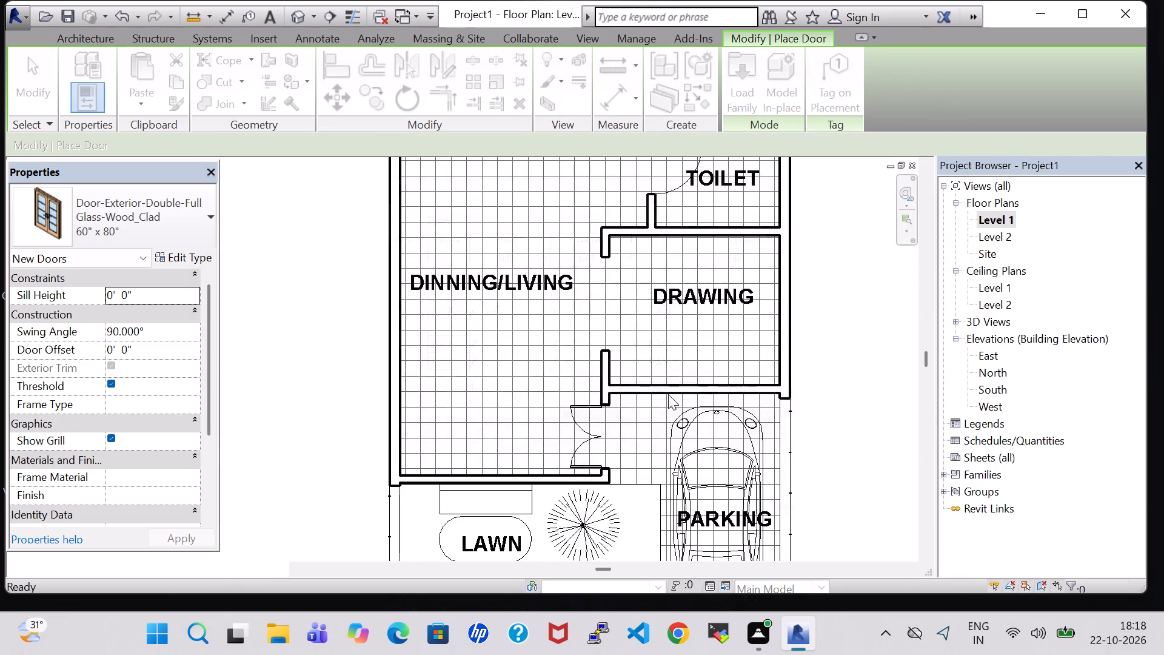
scroll(668, 394, "up", 1)
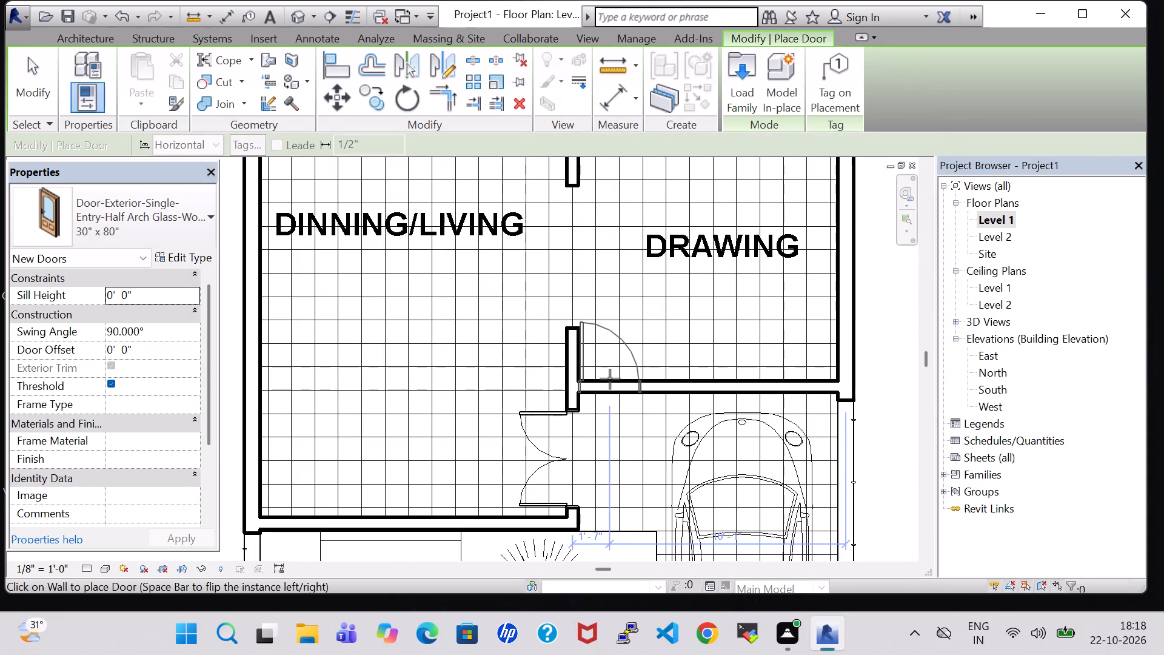
left_click(614, 379)
Place a 30" x 80" half arch glass door in the bedroom's south wall, centred about 1'-6" from its west end, hinged west, swinging into the bedroom.
scroll(650, 350, "down", 3)
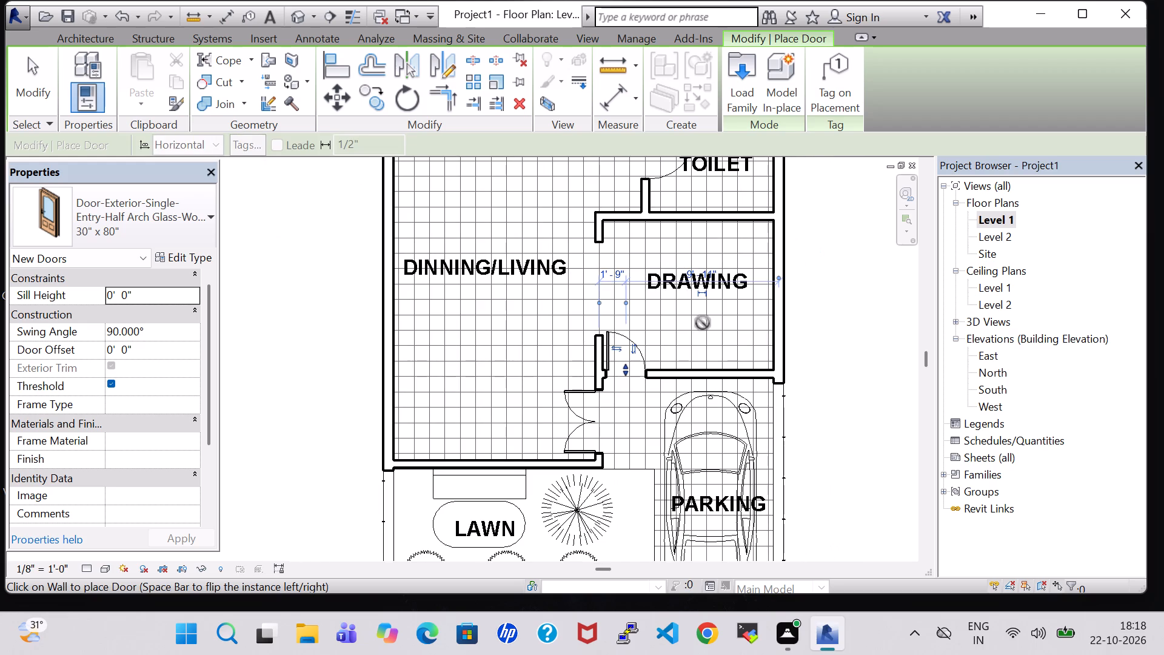
middle_click_drag(697, 320, 687, 502)
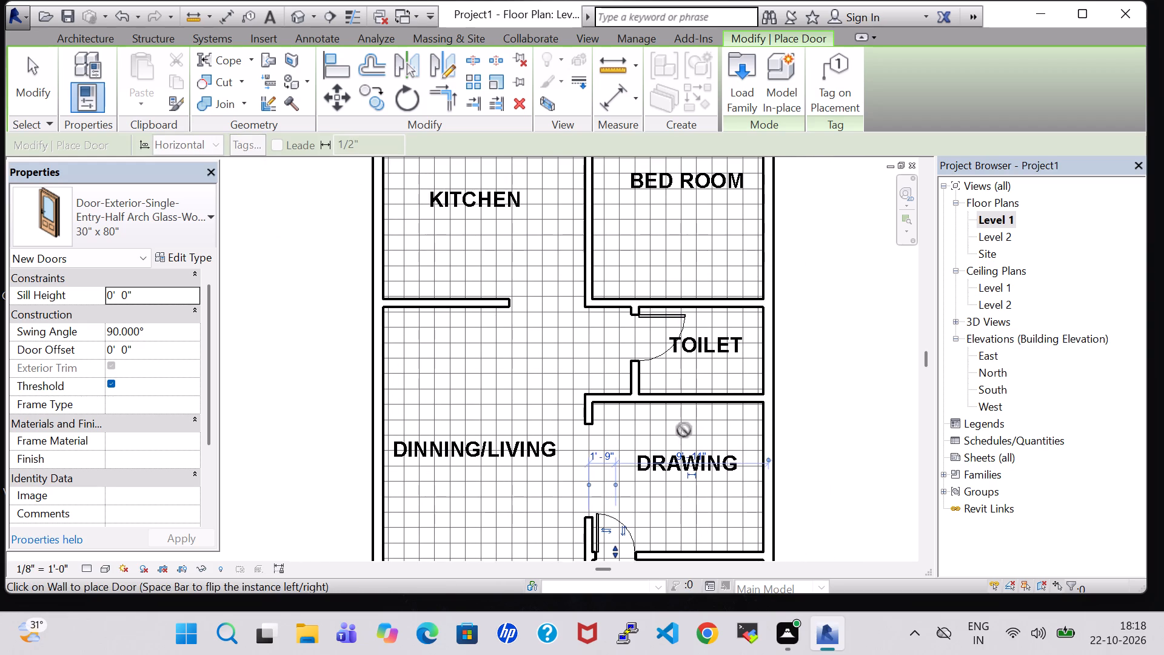
scroll(577, 252, "down", 1)
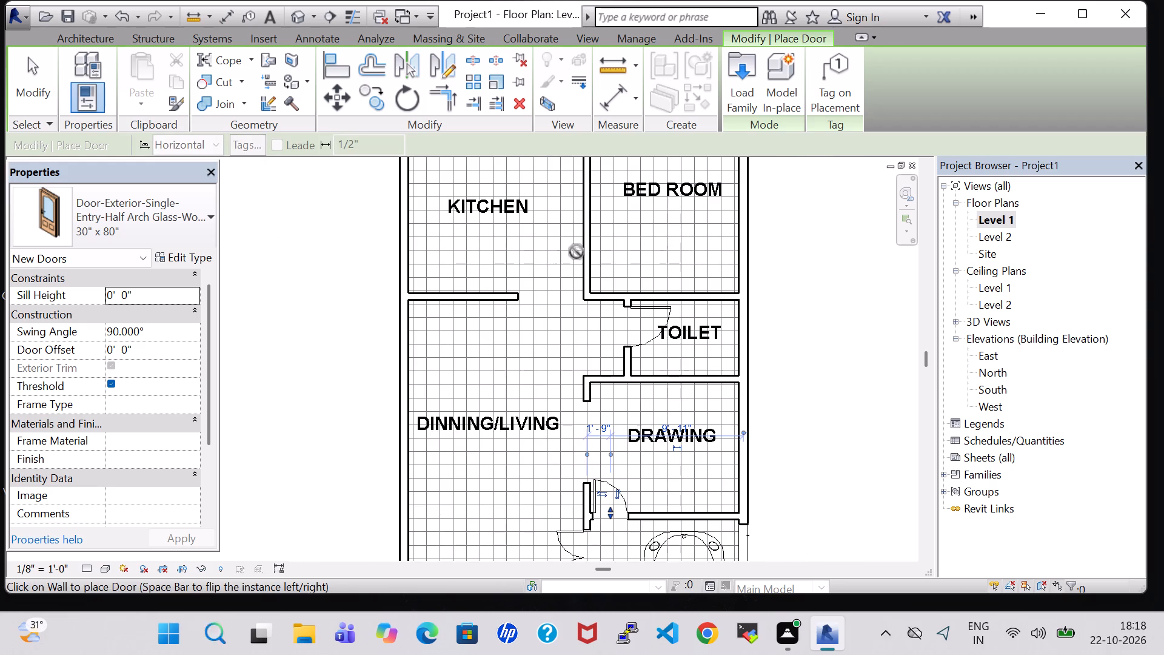
middle_click_drag(577, 252, 564, 329)
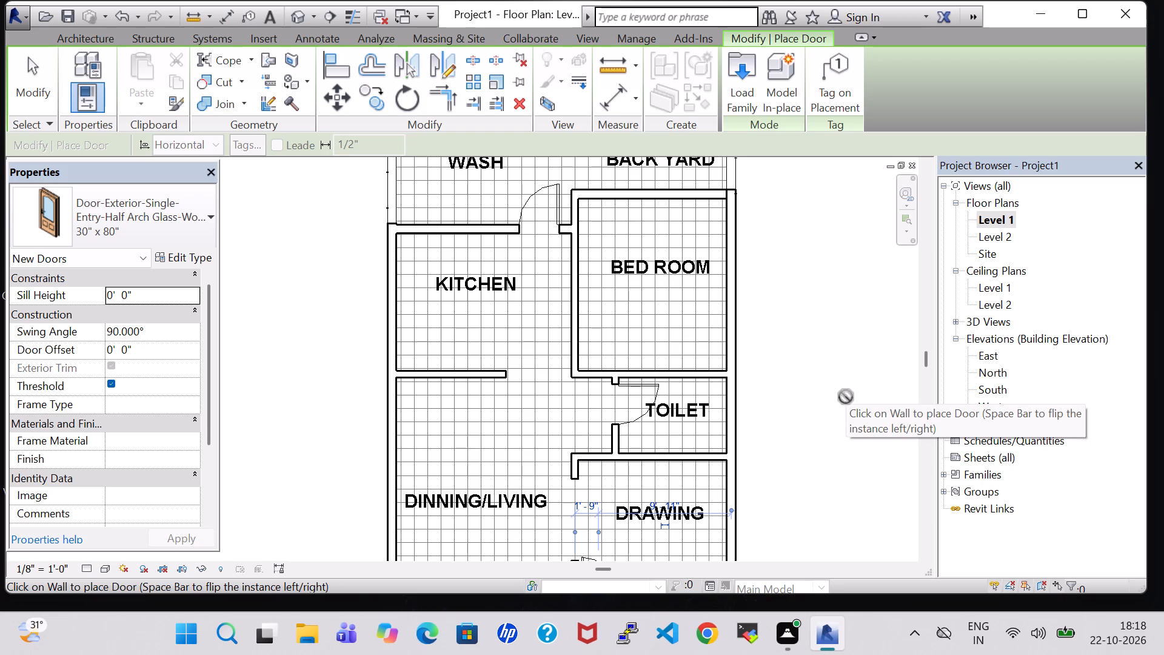
scroll(590, 382, "up", 1)
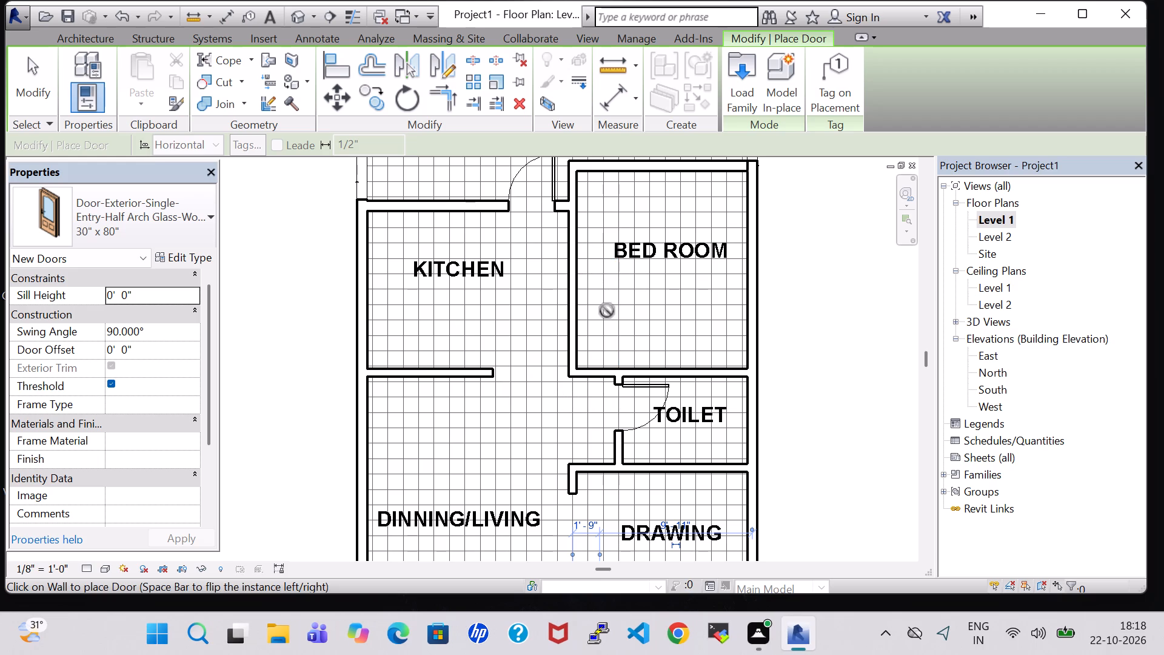
left_click(601, 364)
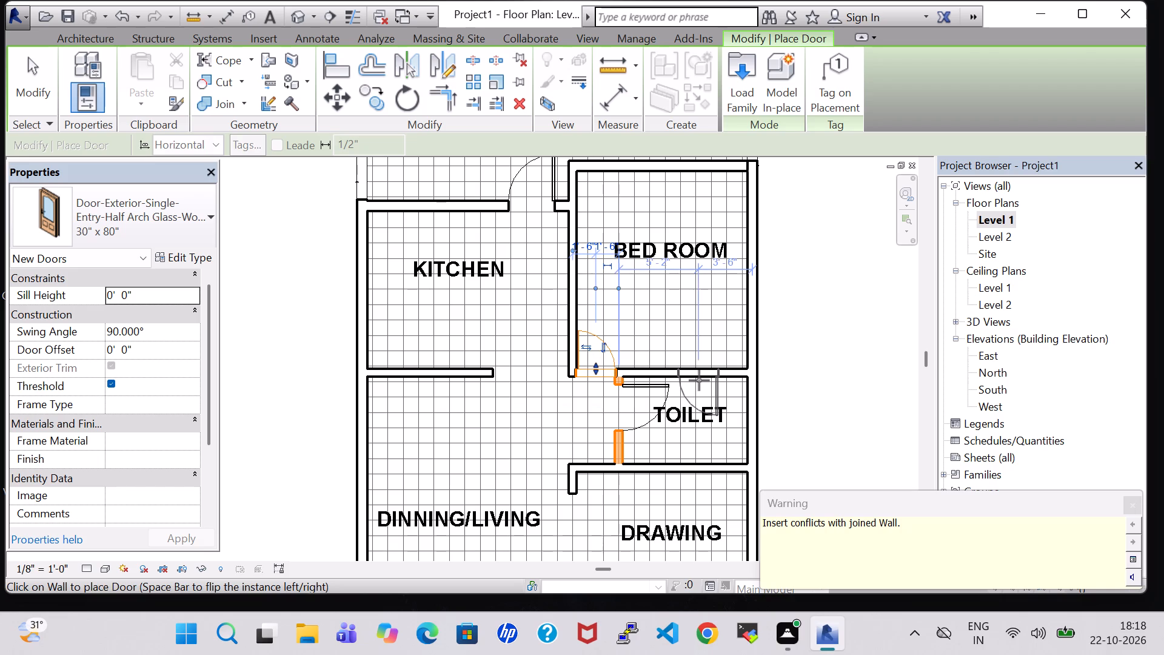
key("Escape")
key("Escape")
Nudge the toilet's west wall, together with its door, about 1'-0" east to clear the bedroom door opening.
left_click(621, 448)
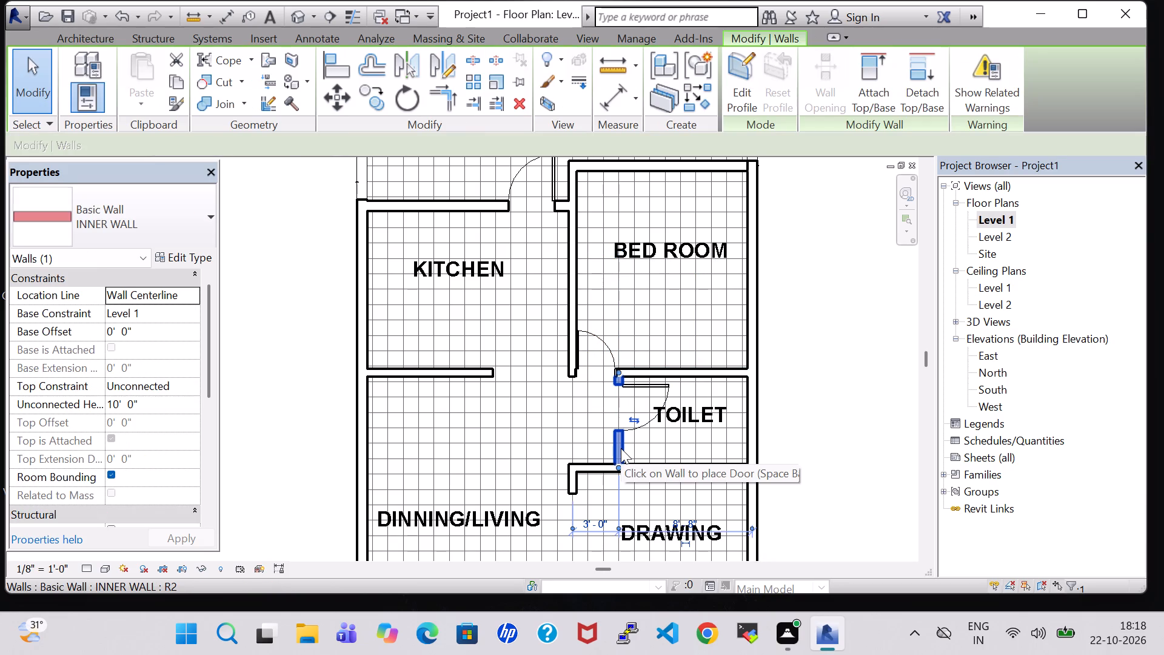
key("Right")
key("Right")
key("Right")
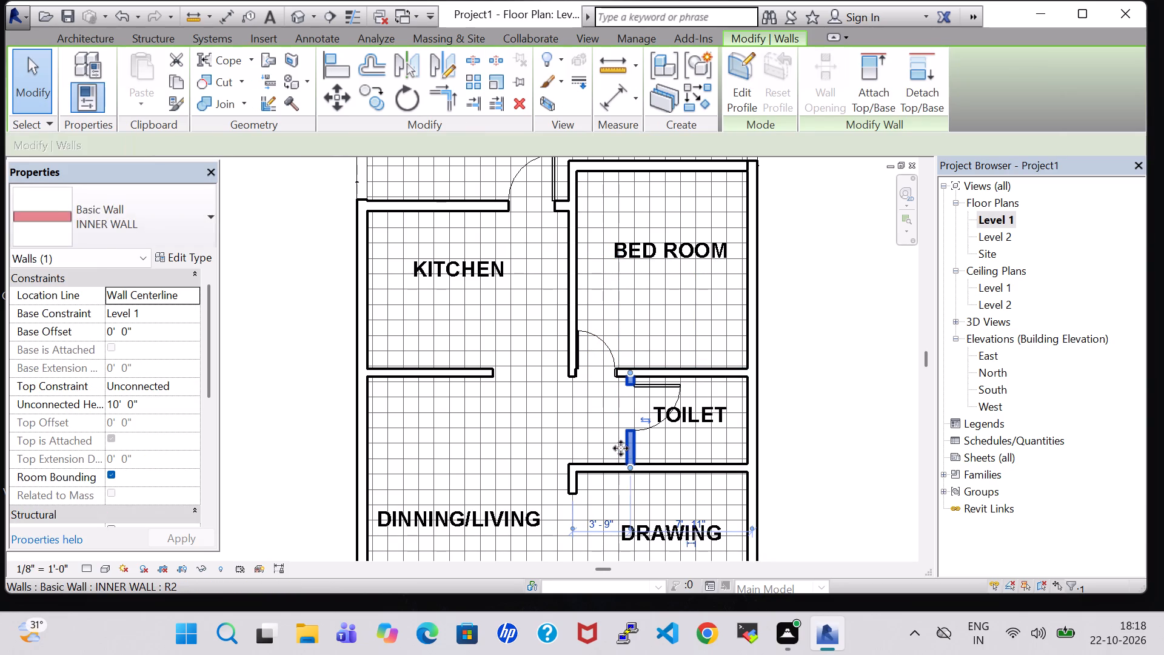
key("Right")
left_click(794, 366)
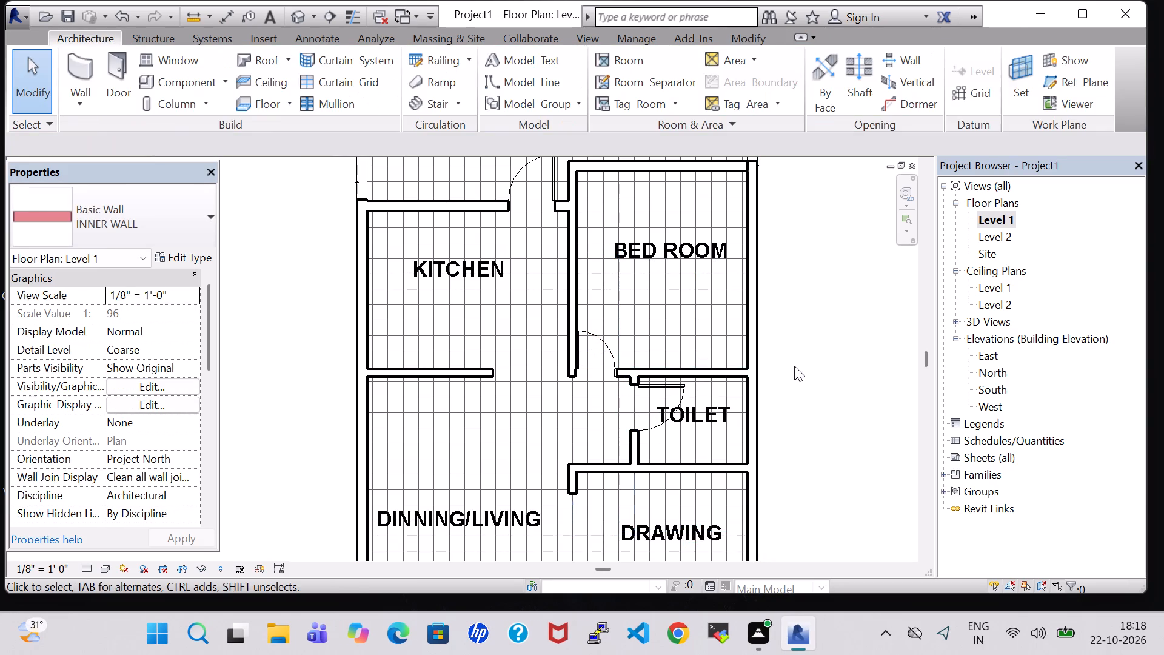
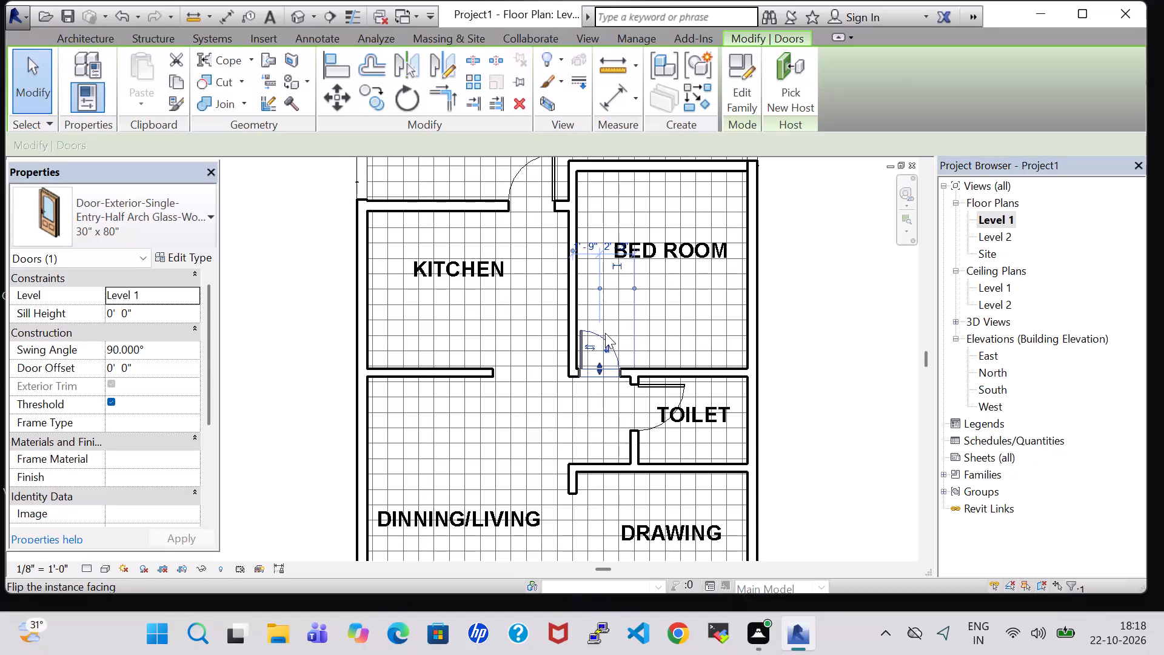
Nudge the bedroom door along its wall, away from the kitchen-side corner, to about 2'-0" from the adjacent wall.
key("Right")
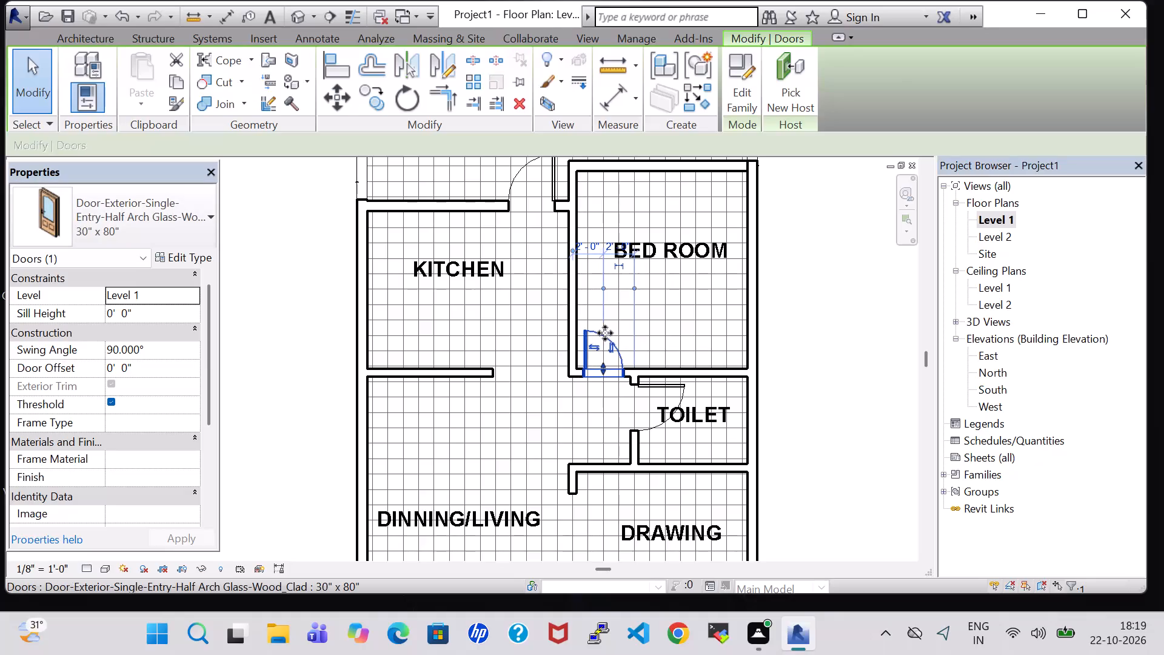
left_click(794, 374)
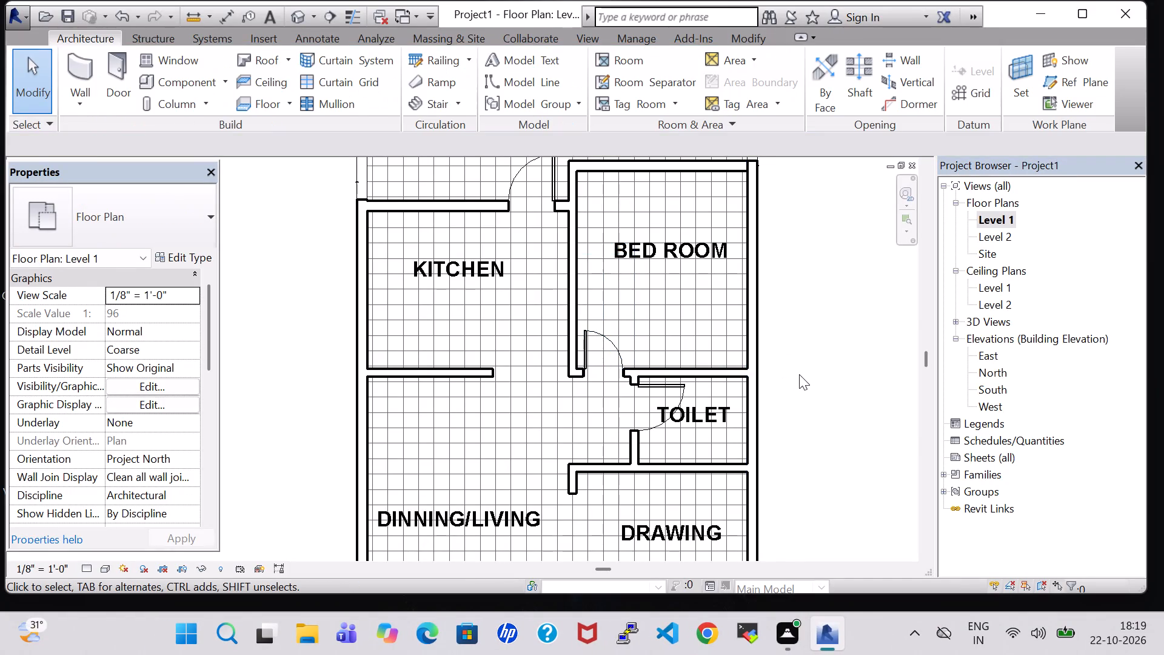
Examine the house in the 3D view from several sides and from above, checking the interior walls and doors.
scroll(799, 374, "down", 1)
middle_click_drag(801, 359, 764, 321)
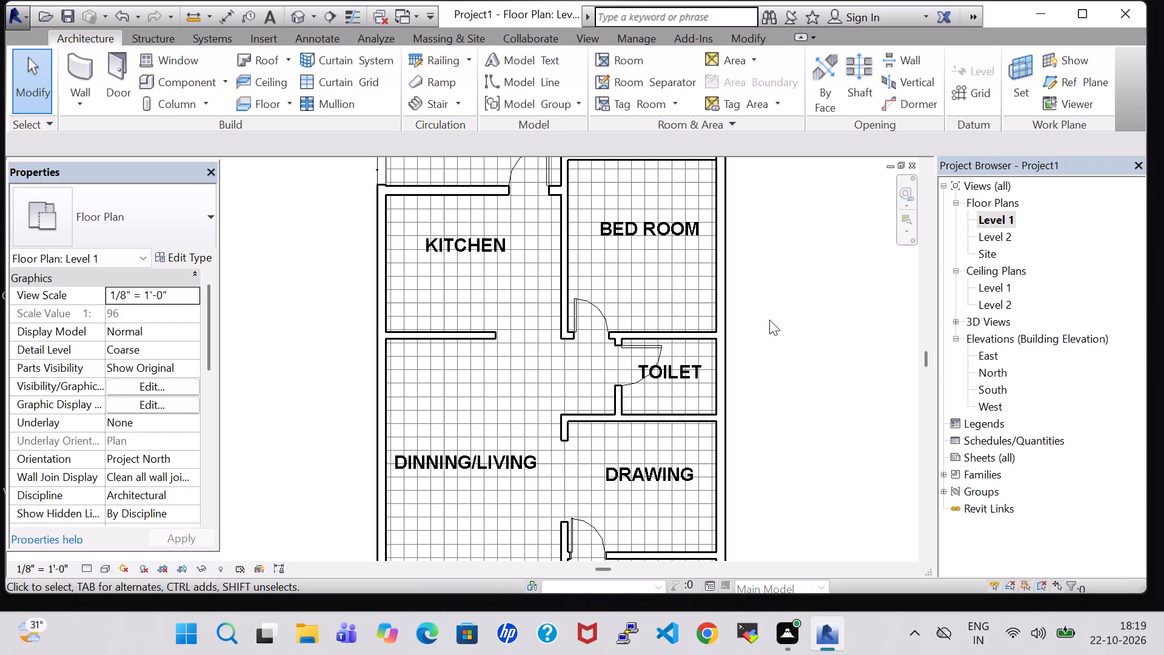
left_click(295, 13)
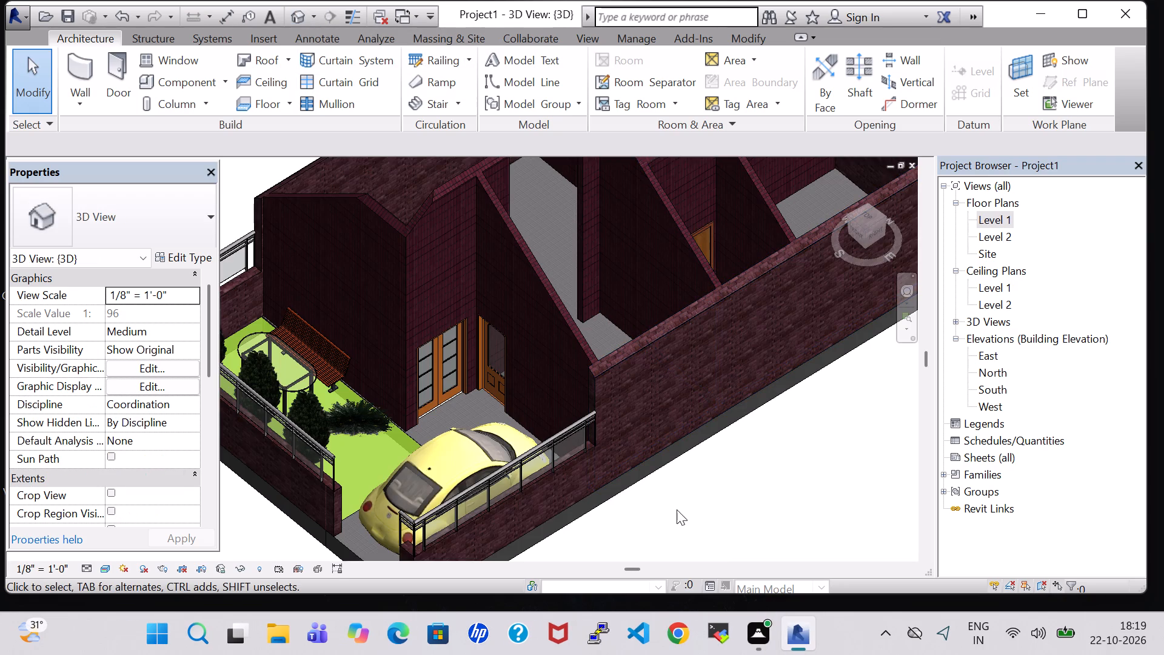
middle_click_drag(672, 500, 742, 408, "shift")
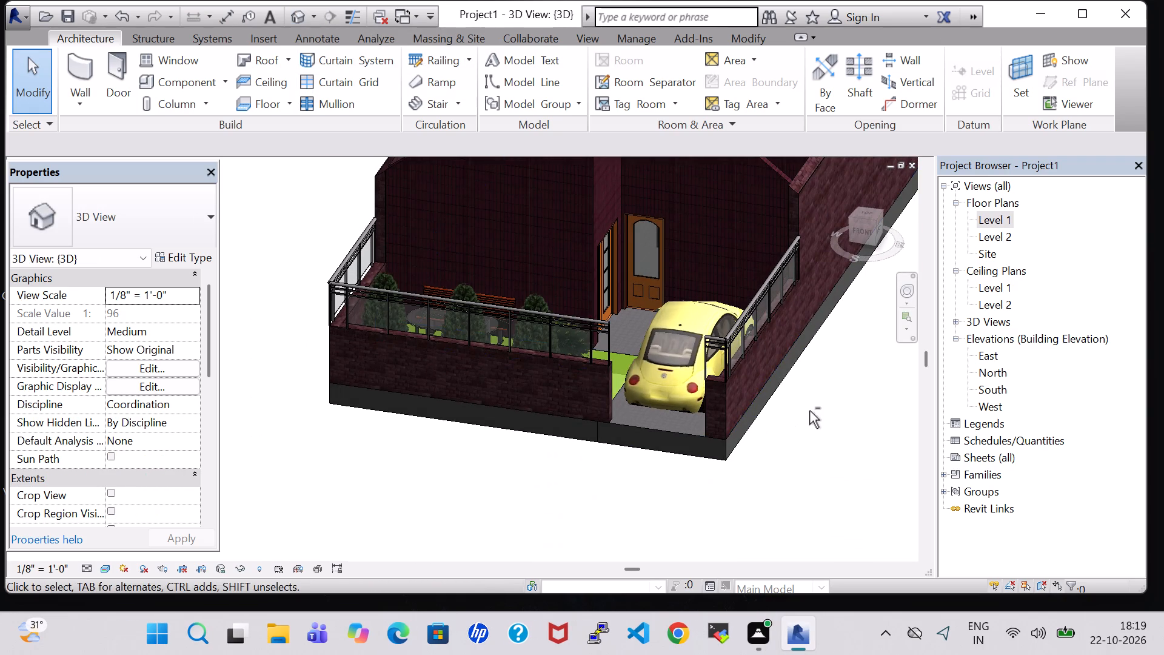
middle_click_drag(800, 417, 684, 444, "shift")
middle_click_drag(555, 483, 561, 490, "shift")
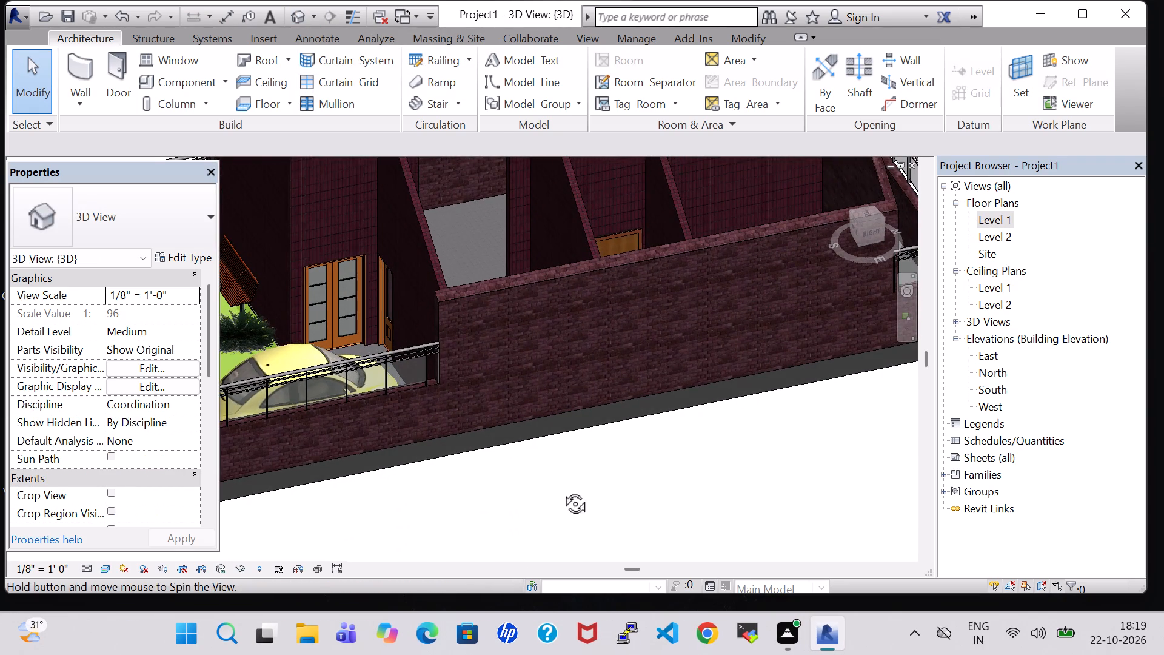
middle_click_drag(561, 490, 566, 526, "shift")
middle_click_drag(595, 491, 592, 565, "shift")
middle_click_drag(613, 520, 623, 523, "shift")
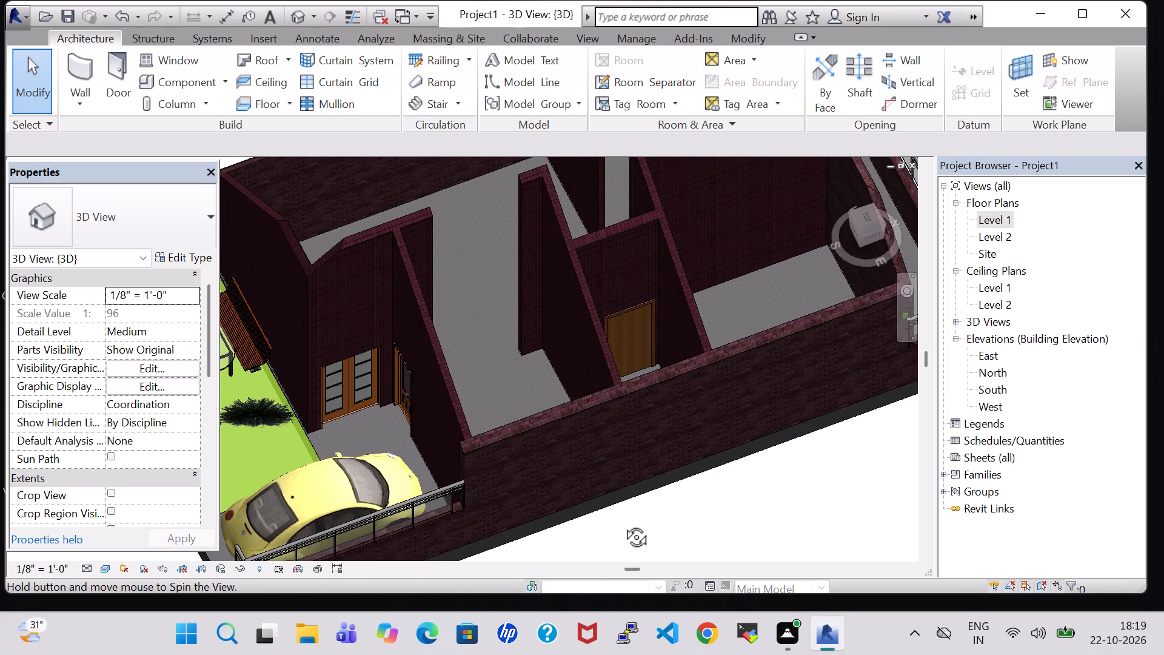
middle_click_drag(623, 523, 726, 539, "shift")
middle_click_drag(564, 244, 619, 247, "shift")
middle_click(617, 206)
middle_click_drag(617, 206, 621, 385)
middle_click_drag(446, 359, 522, 378, "shift")
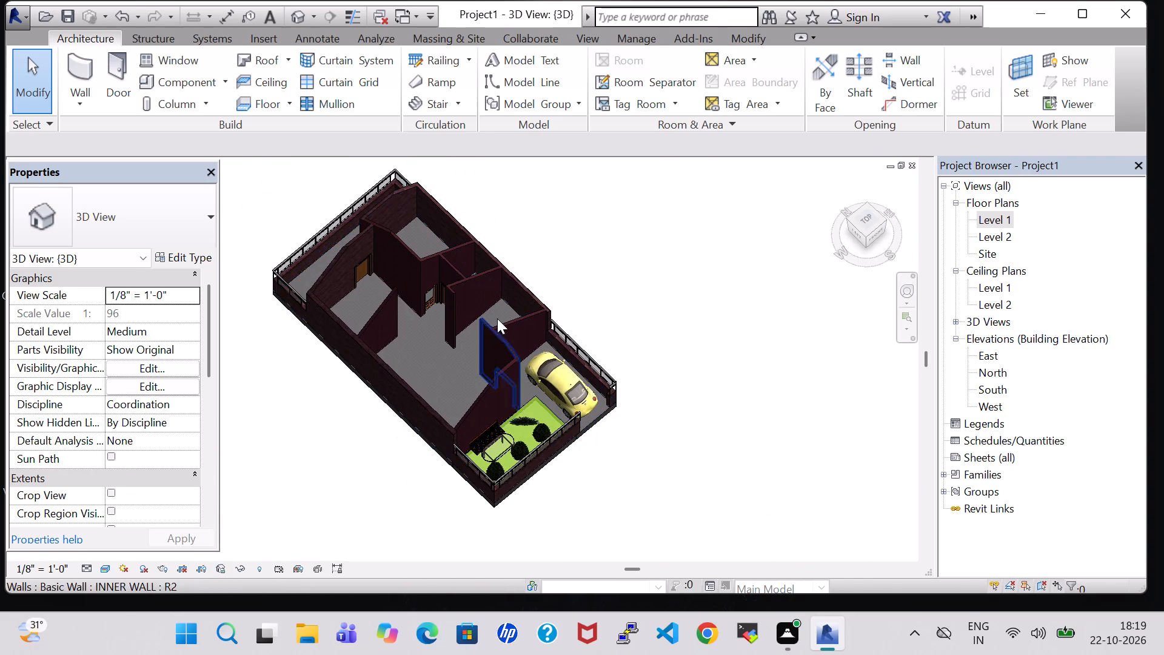
middle_click_drag(429, 357, 351, 356, "shift")
Examine the whole Level 1 floor plan, compare it with the 3D view, and return to the Level 1 plan.
double_click(1002, 216)
scroll(743, 269, "down", 1)
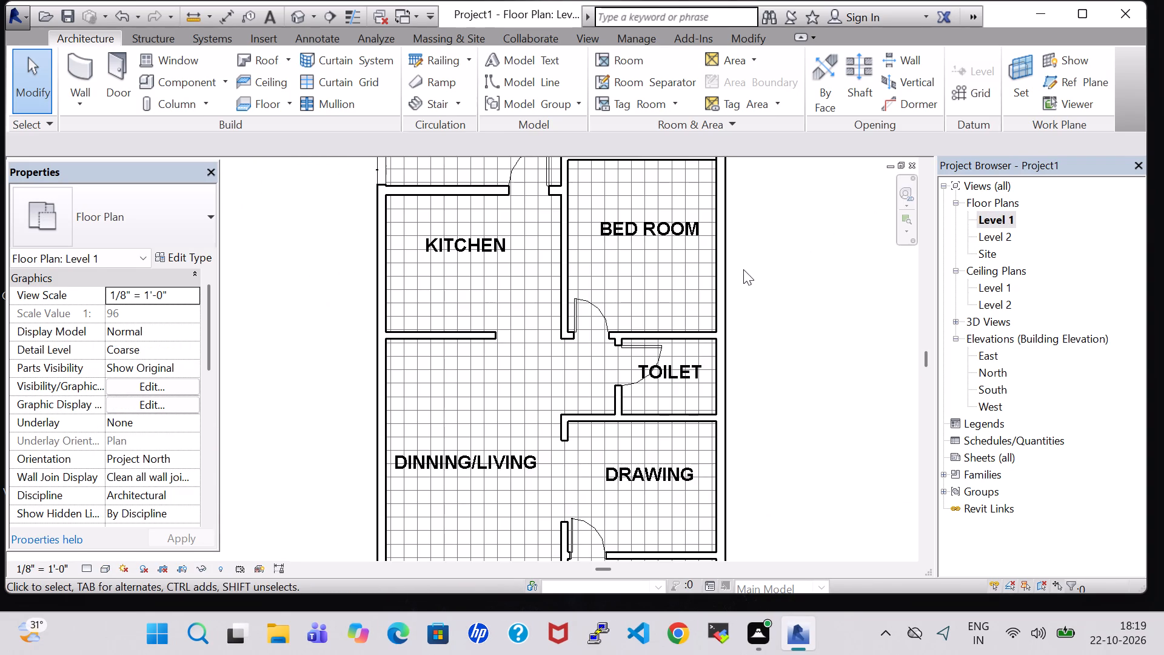
scroll(743, 269, "down", 1)
middle_click_drag(780, 267, 751, 267)
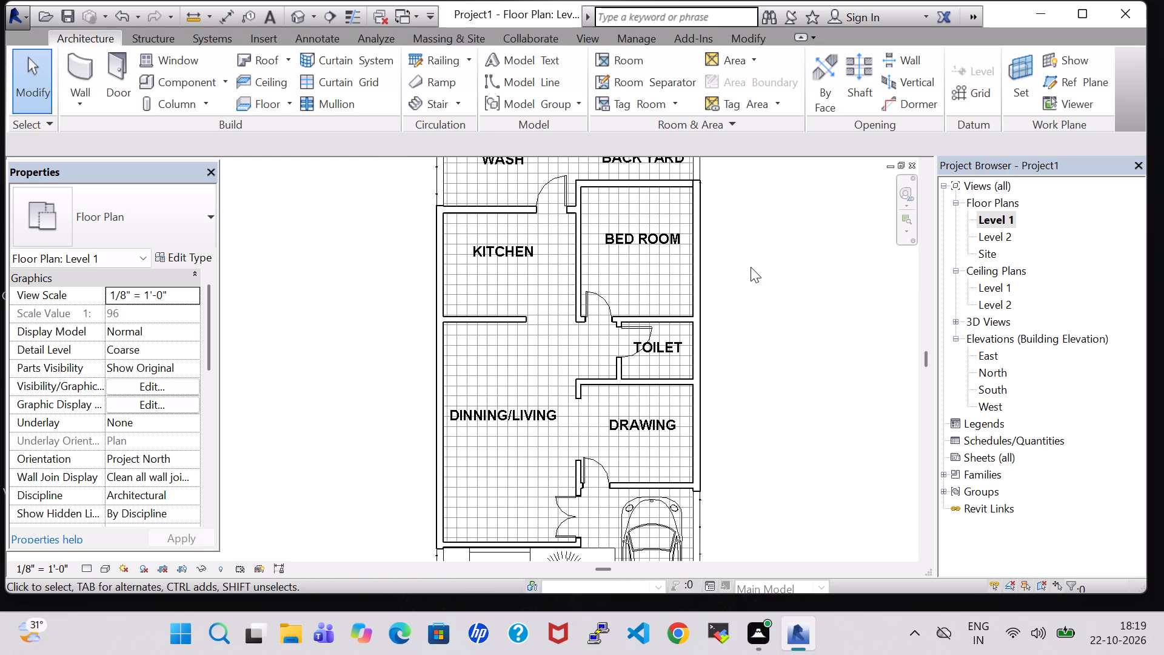
scroll(751, 267, "down", 2)
middle_click_drag(764, 277, 720, 280)
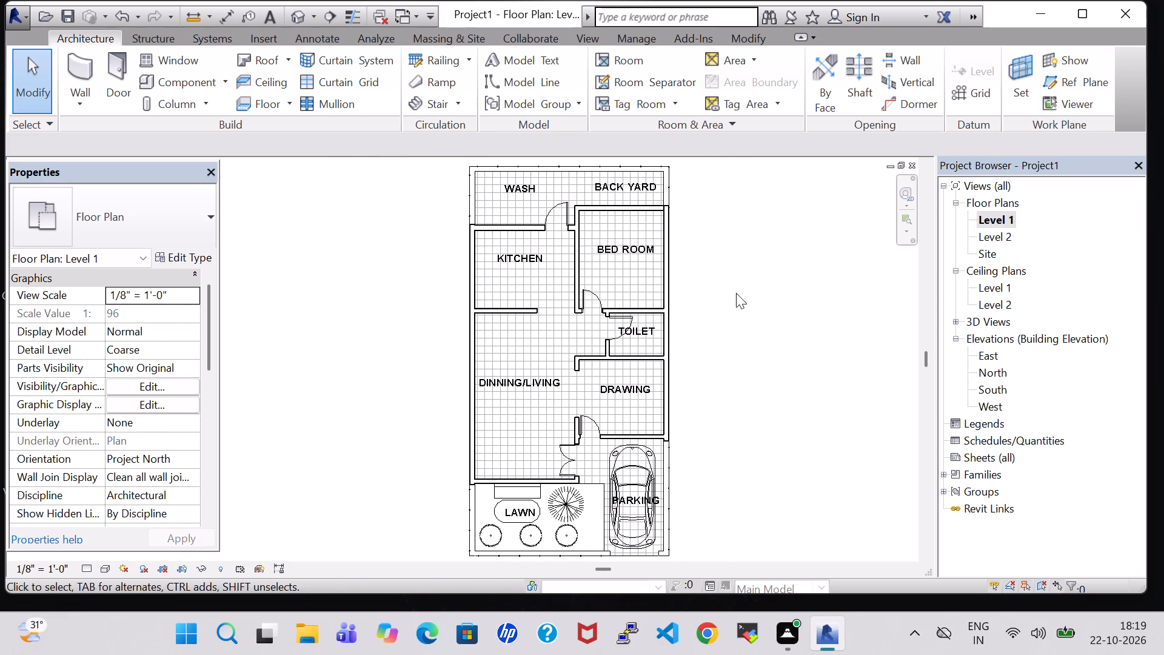
left_click(288, 12)
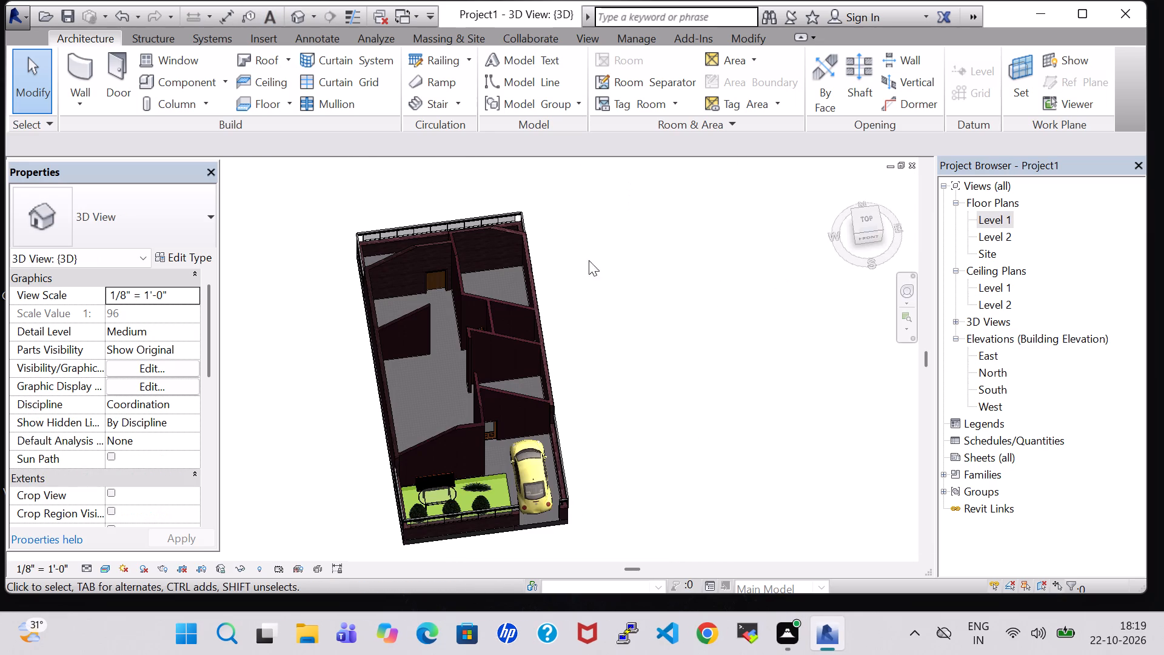
middle_click_drag(622, 307, 448, 304, "shift")
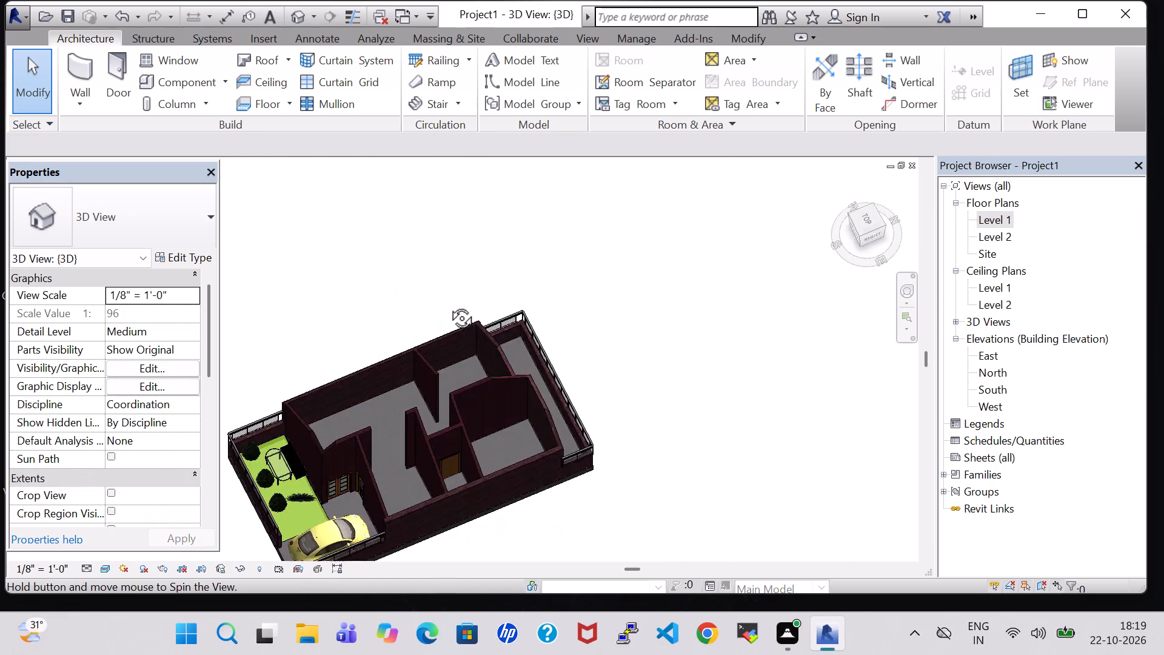
middle_click_drag(448, 304, 606, 253, "shift")
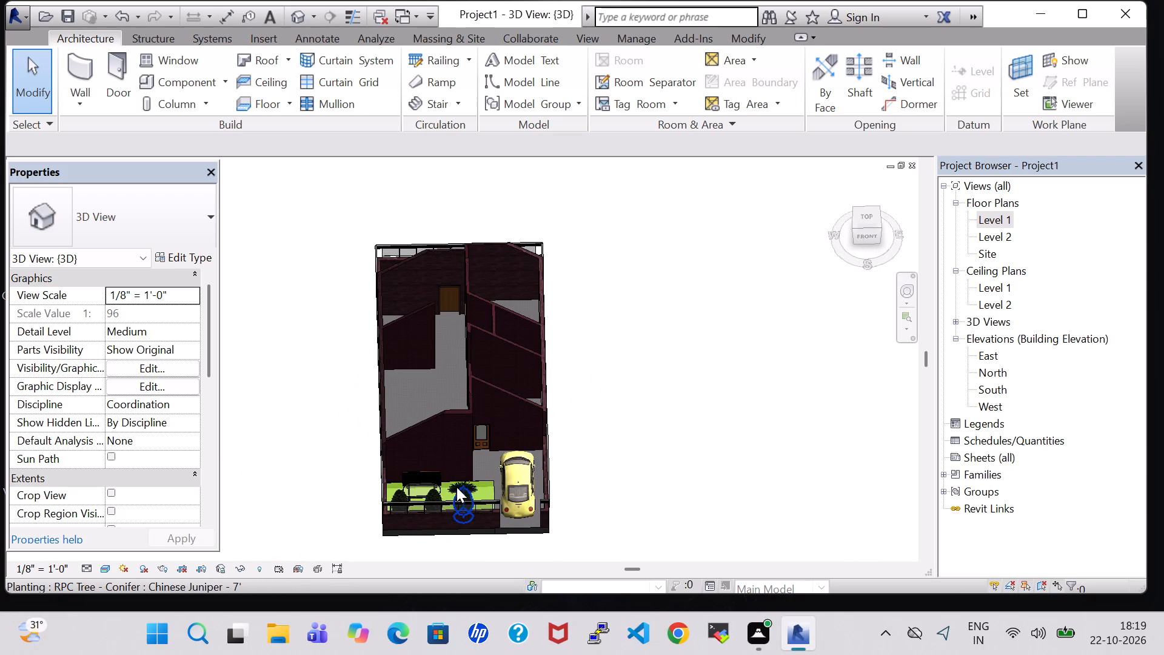
double_click(986, 218)
scroll(666, 320, "down", 1)
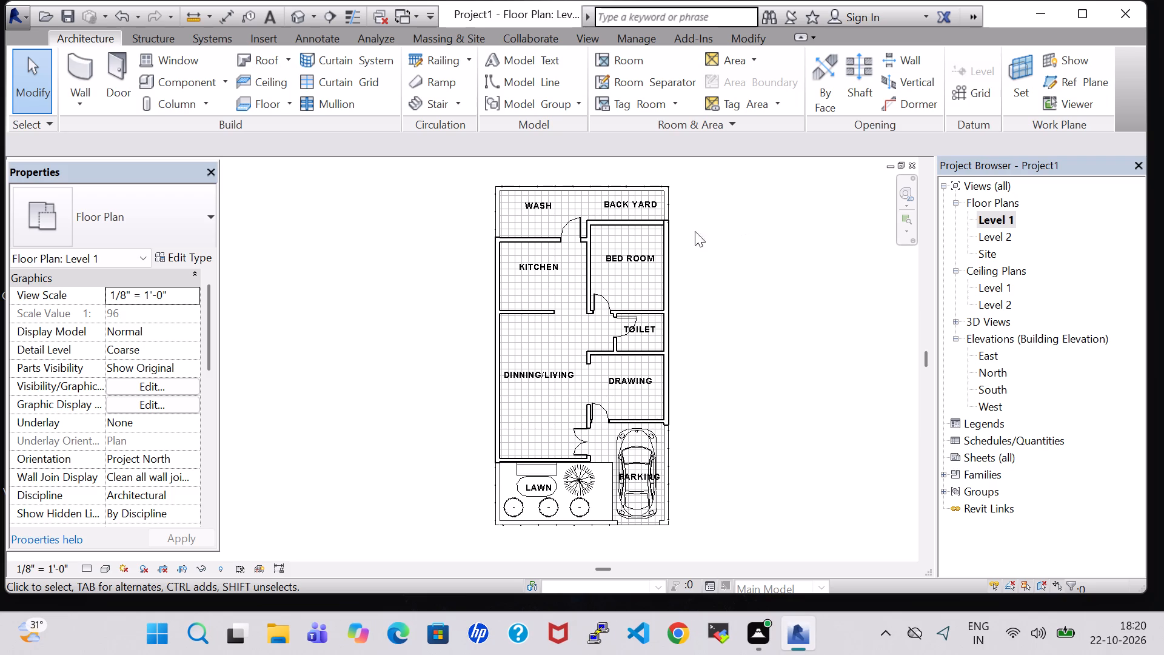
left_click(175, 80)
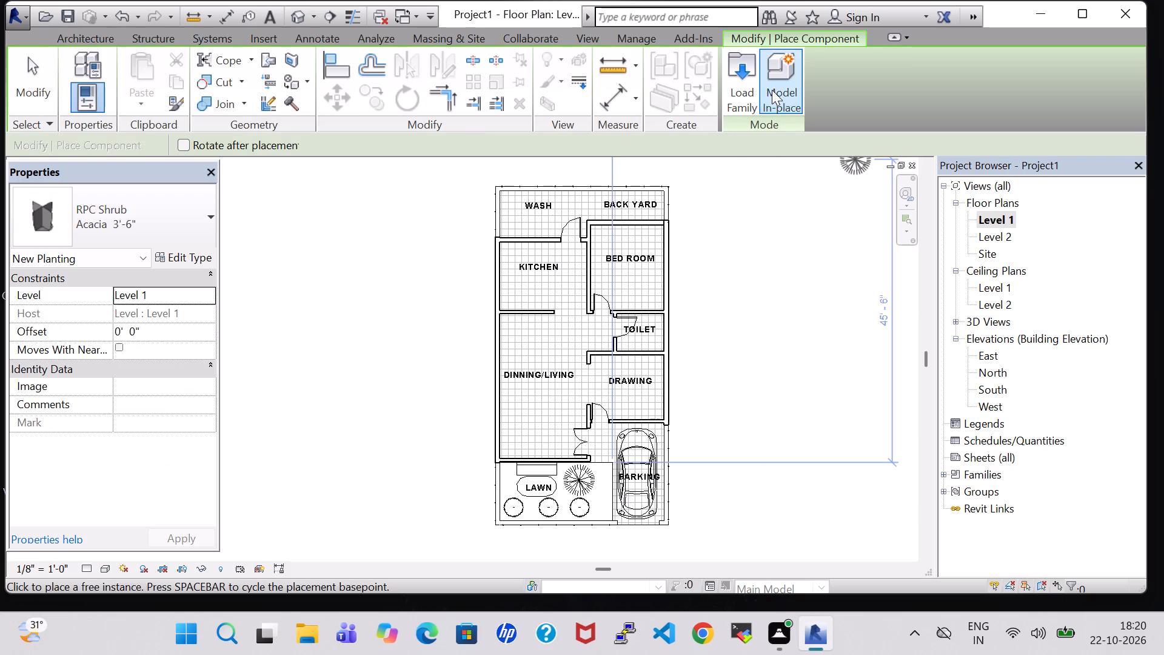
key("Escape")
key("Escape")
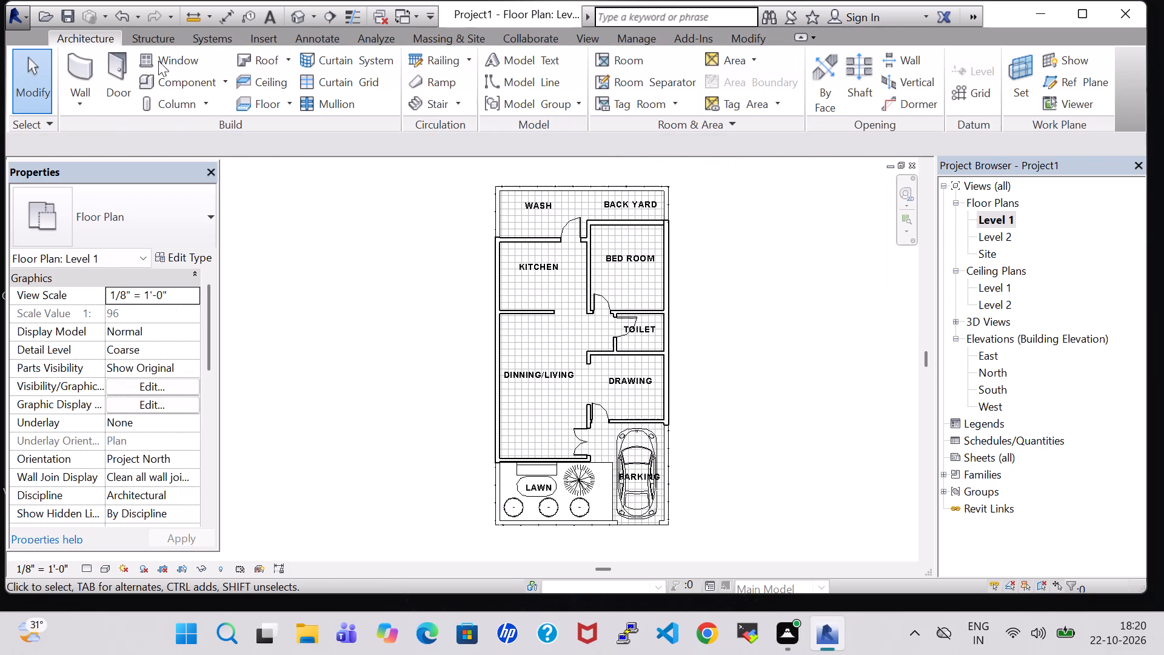
Load the Bed-Standard.0001 component family from the Beds folder of the US Imperial Furniture library.
left_click(163, 86)
left_click(749, 95)
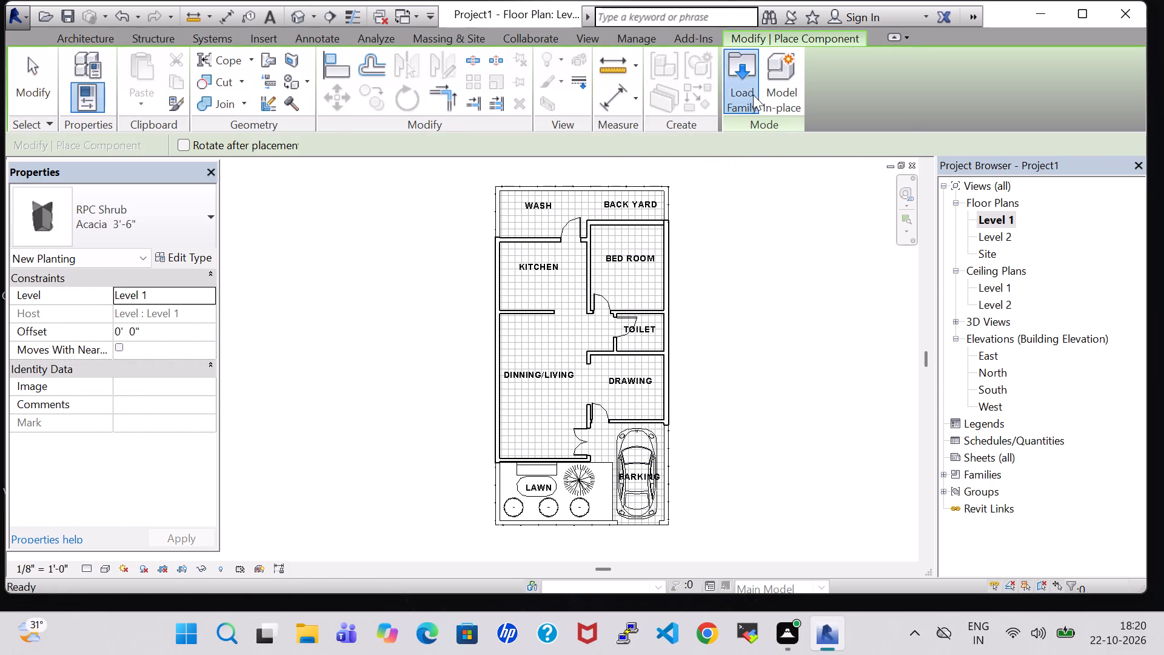
scroll(658, 325, "down", 1)
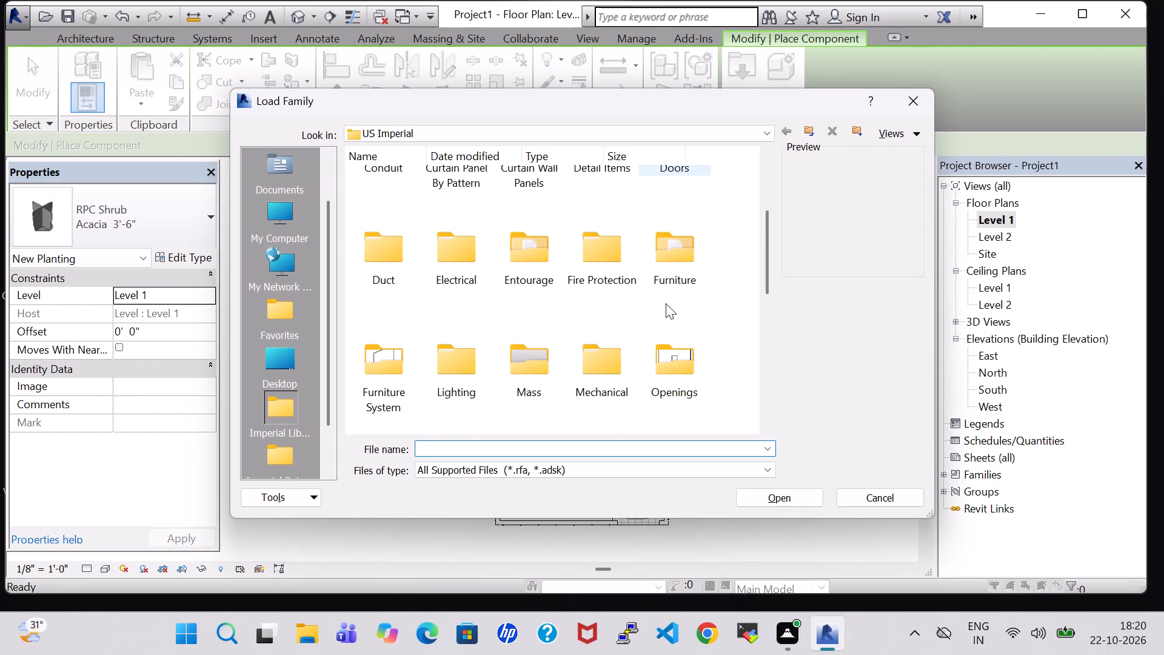
double_click(683, 277)
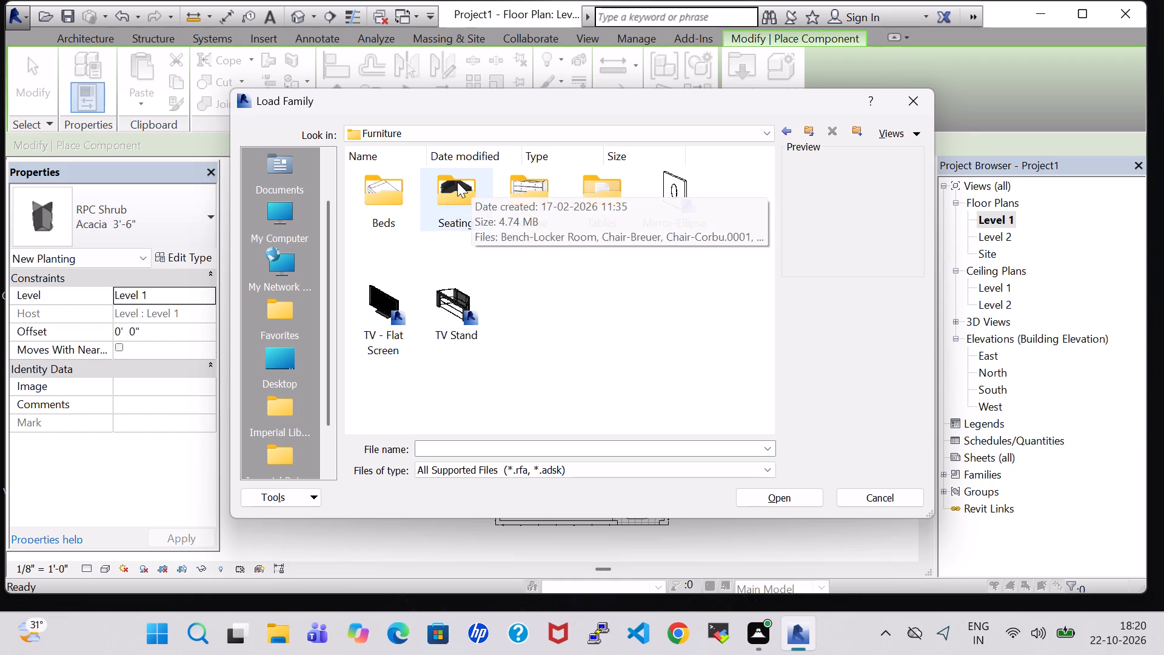
left_click(457, 182)
double_click(390, 190)
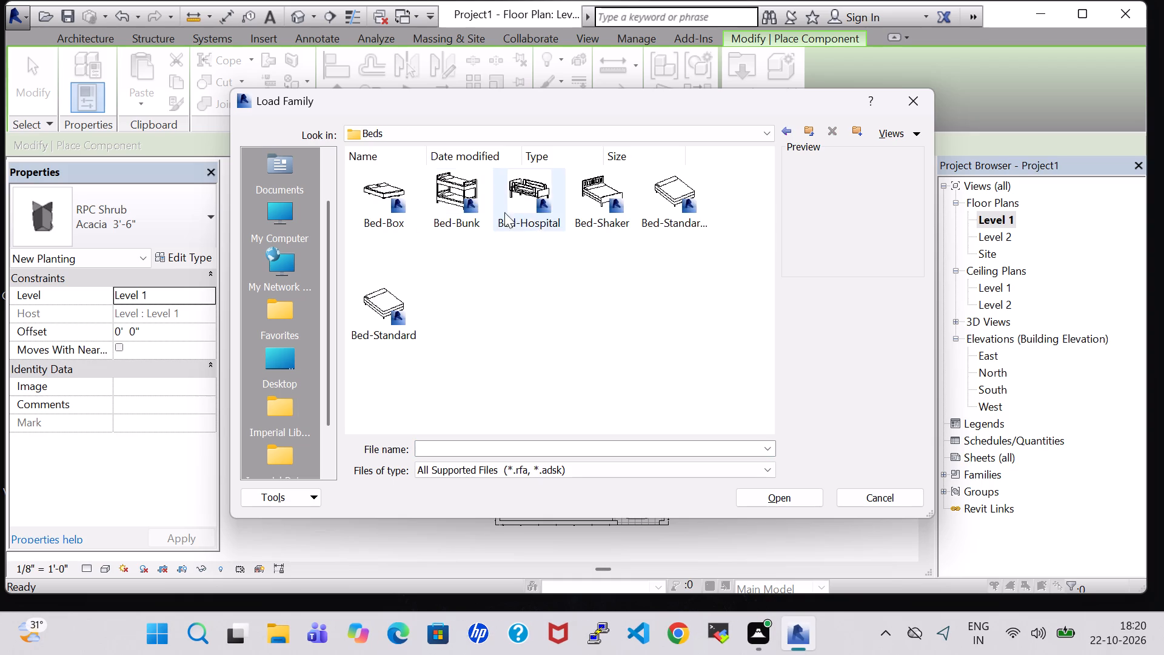
left_click(682, 202)
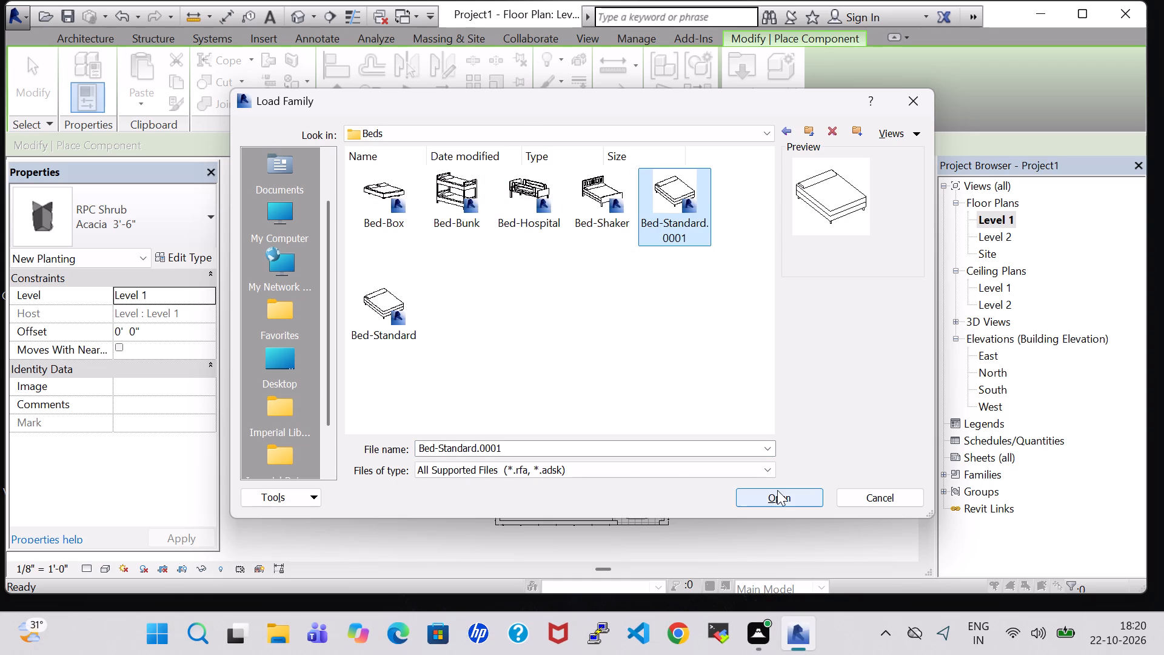
left_click(777, 490)
Place the Double 54" x 75" bed in the bedroom, headboard rotated toward the outer side wall, about 5'-2" from the door wall.
scroll(608, 361, "up", 5)
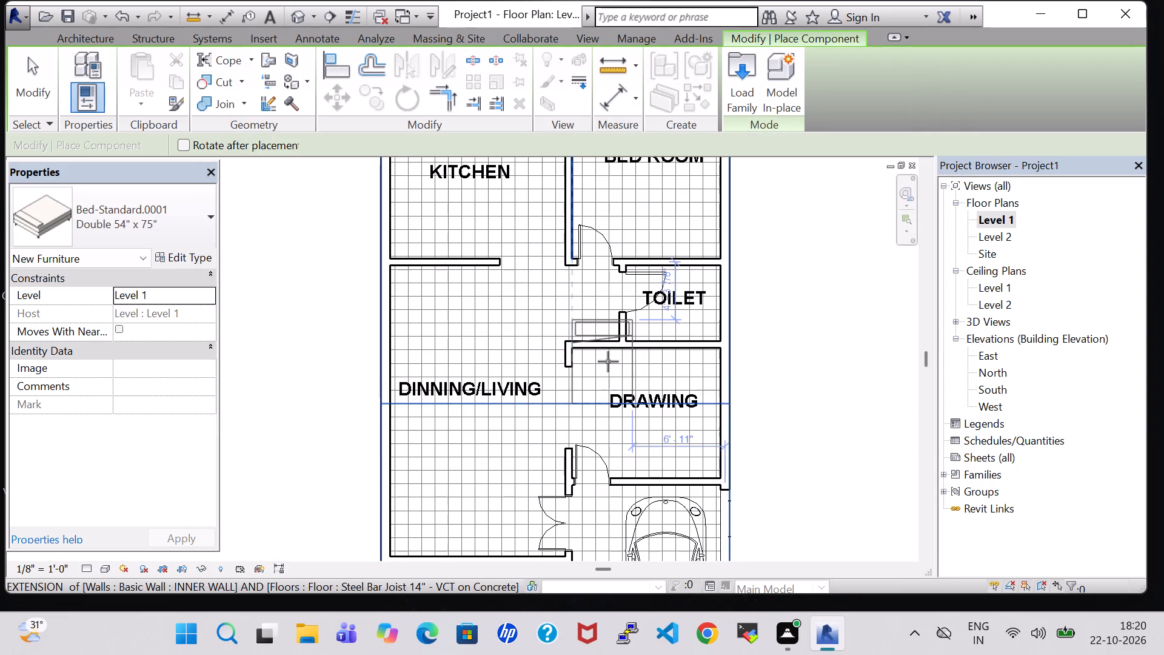
middle_click_drag(611, 254, 614, 256)
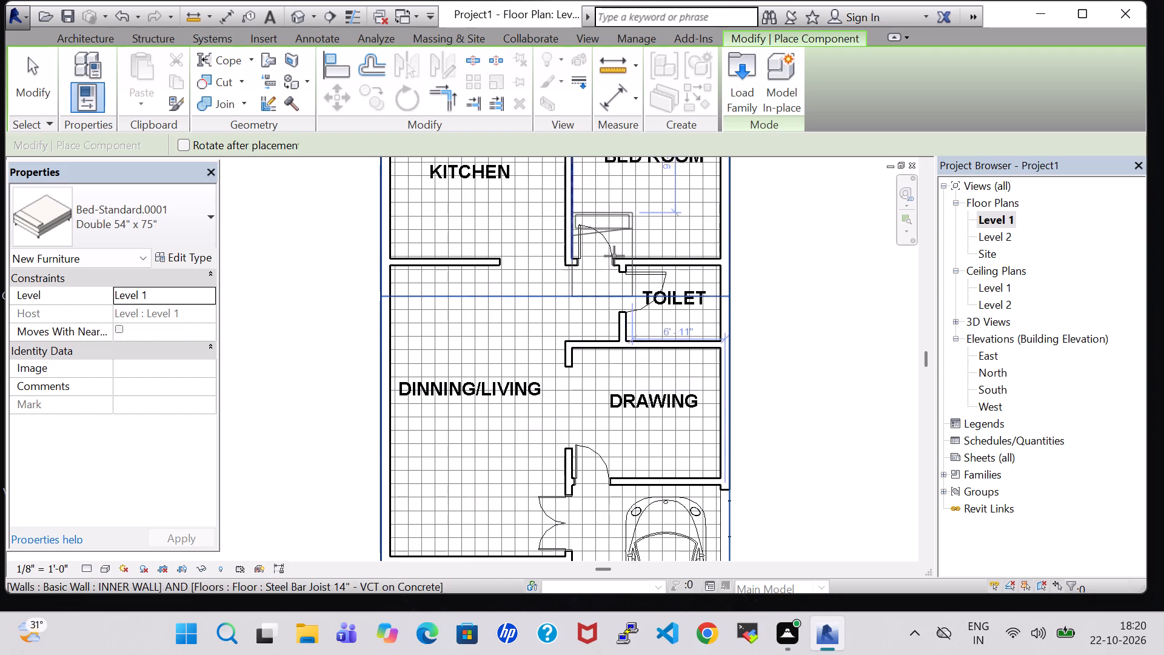
middle_click_drag(614, 256, 603, 498)
key("space")
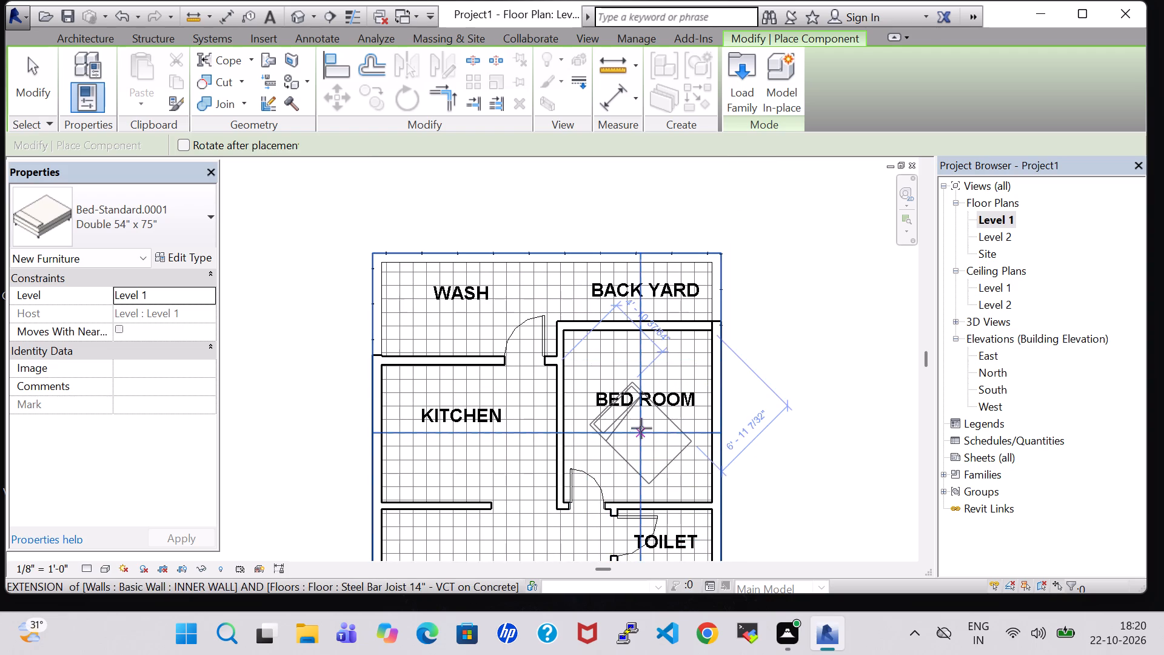
key("space")
key("space")
key("space")
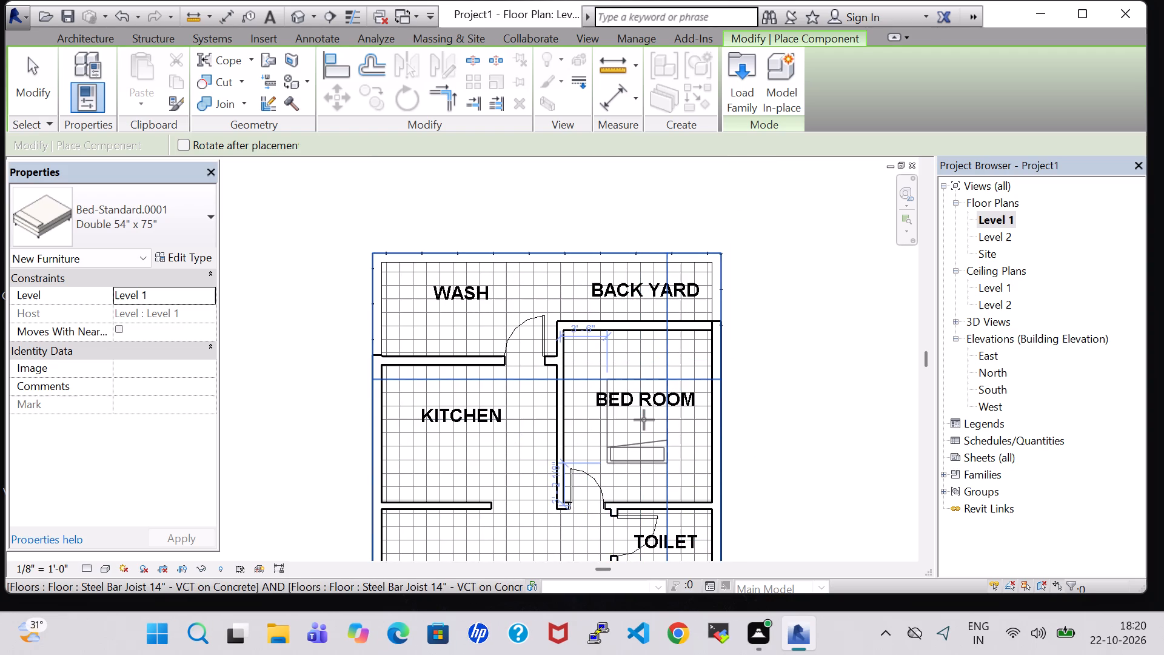
key("space")
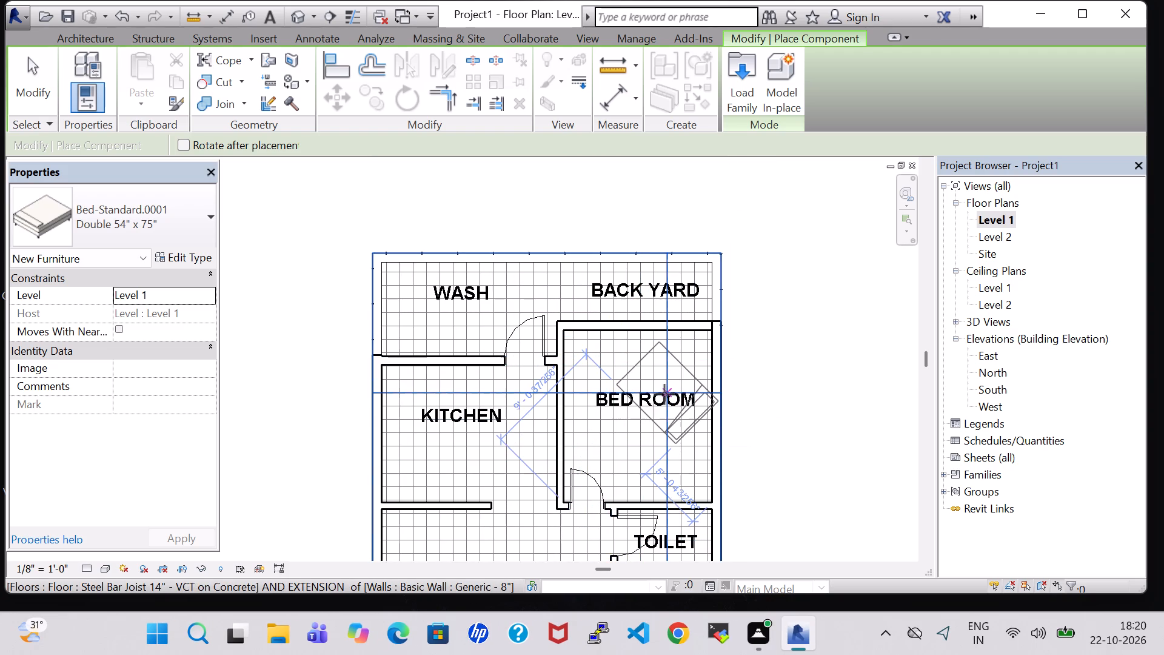
key("space")
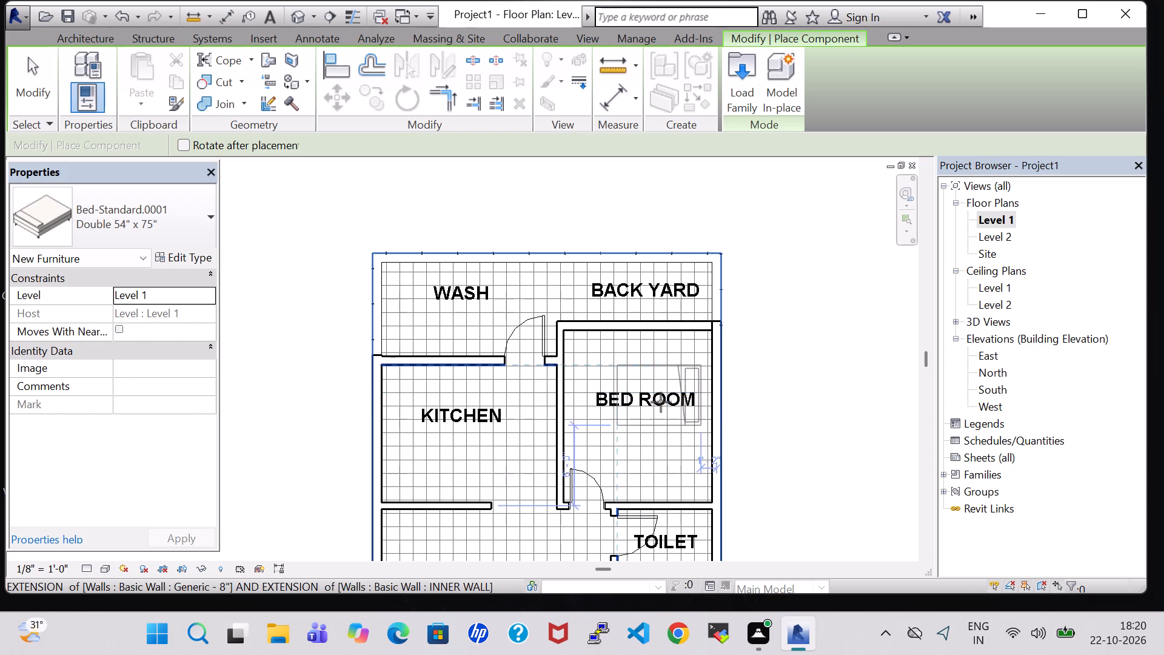
scroll(657, 415, "up", 4)
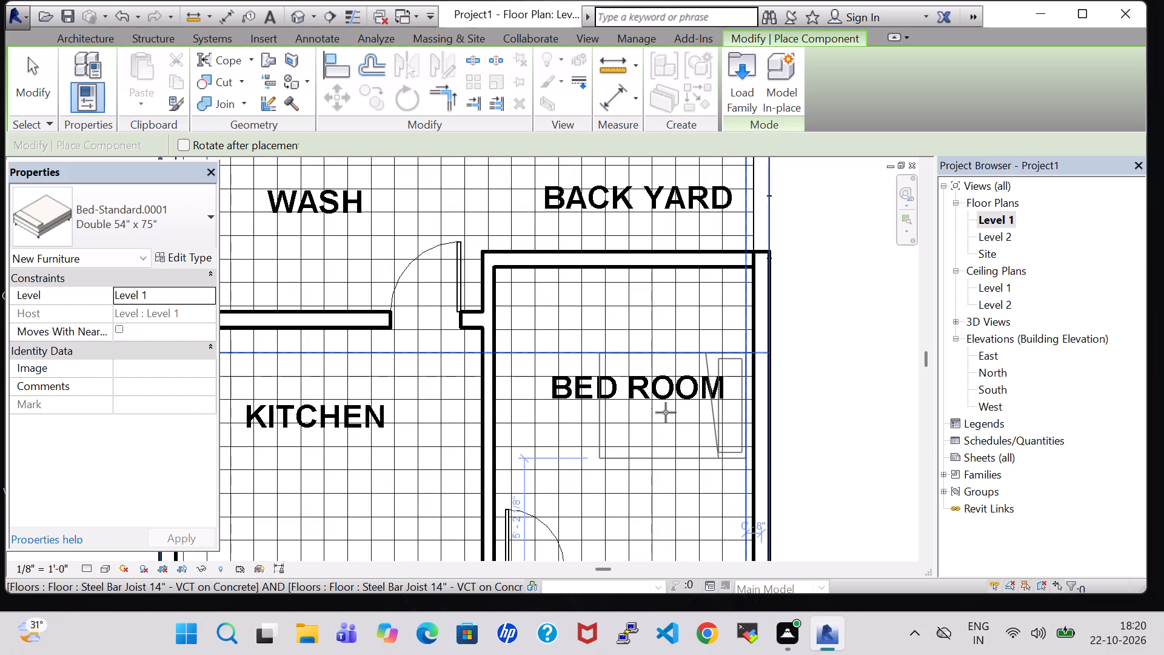
left_click(666, 412)
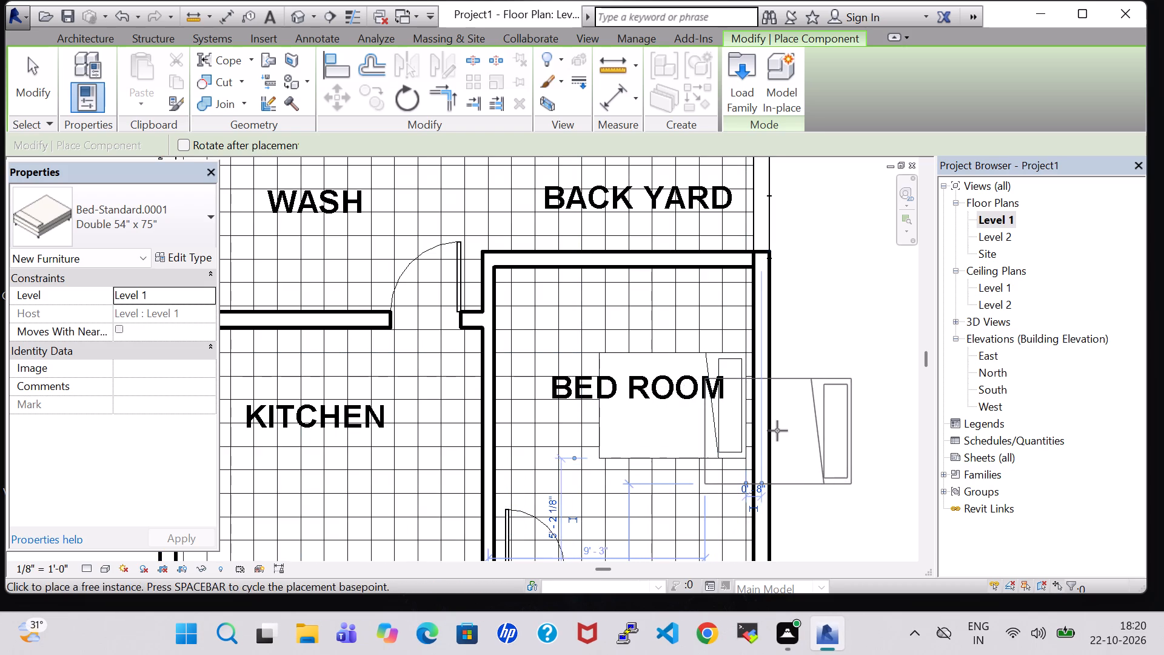
key("Escape")
key("Escape")
Nudge the placed bed slightly closer to the bedroom's outer side wall so its headboard sits just inside the wall face.
left_click(728, 423)
left_click(740, 423)
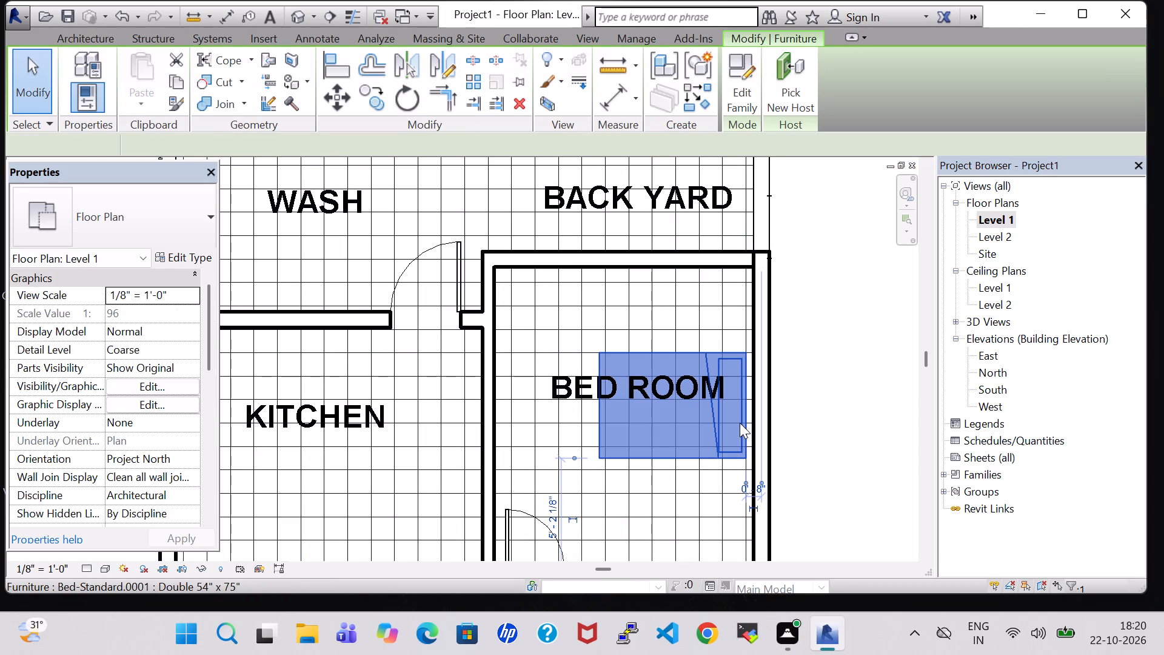
key("Right")
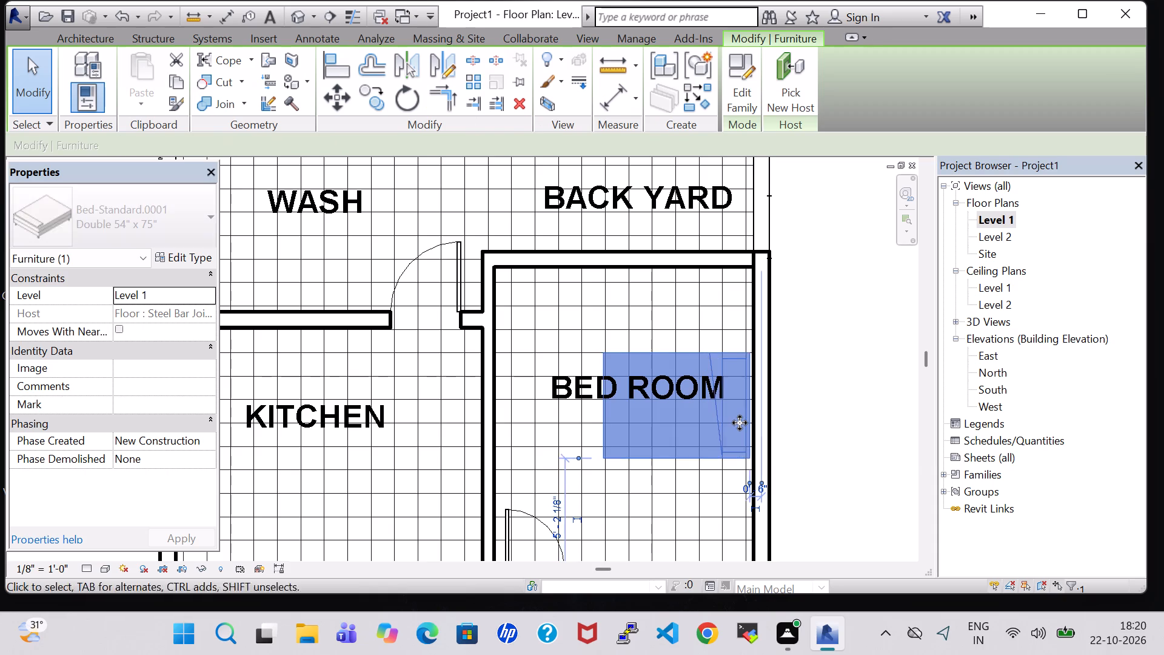
key("Right")
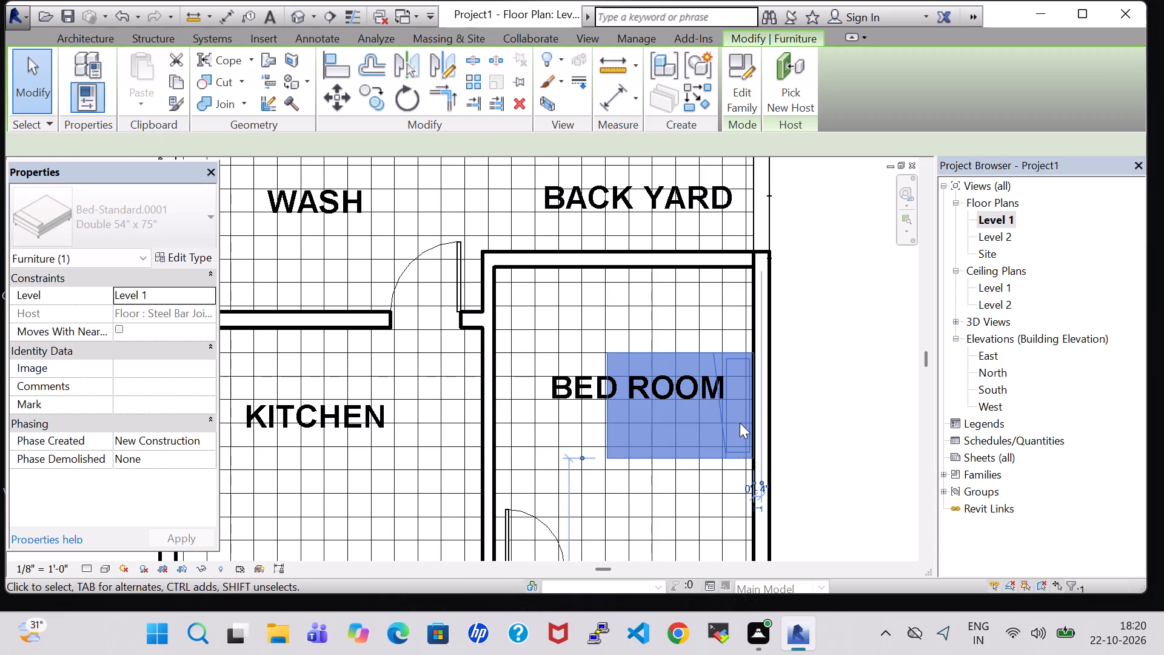
key("Left")
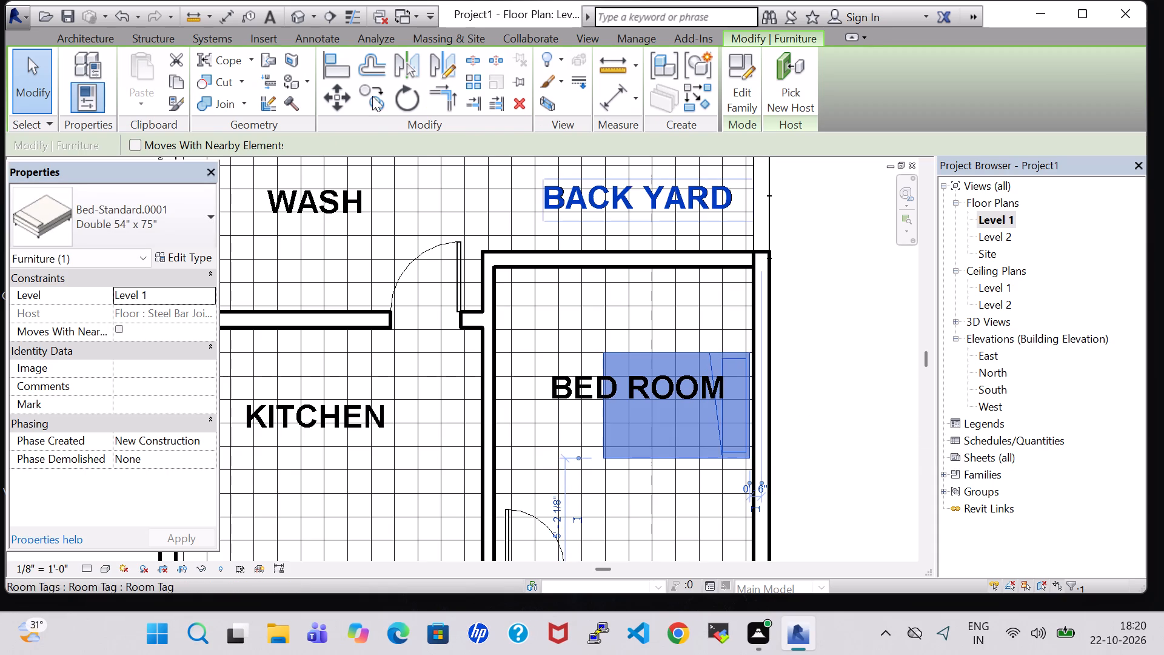
Change the bedroom bed's type to King 78" x 80".
left_click(158, 220)
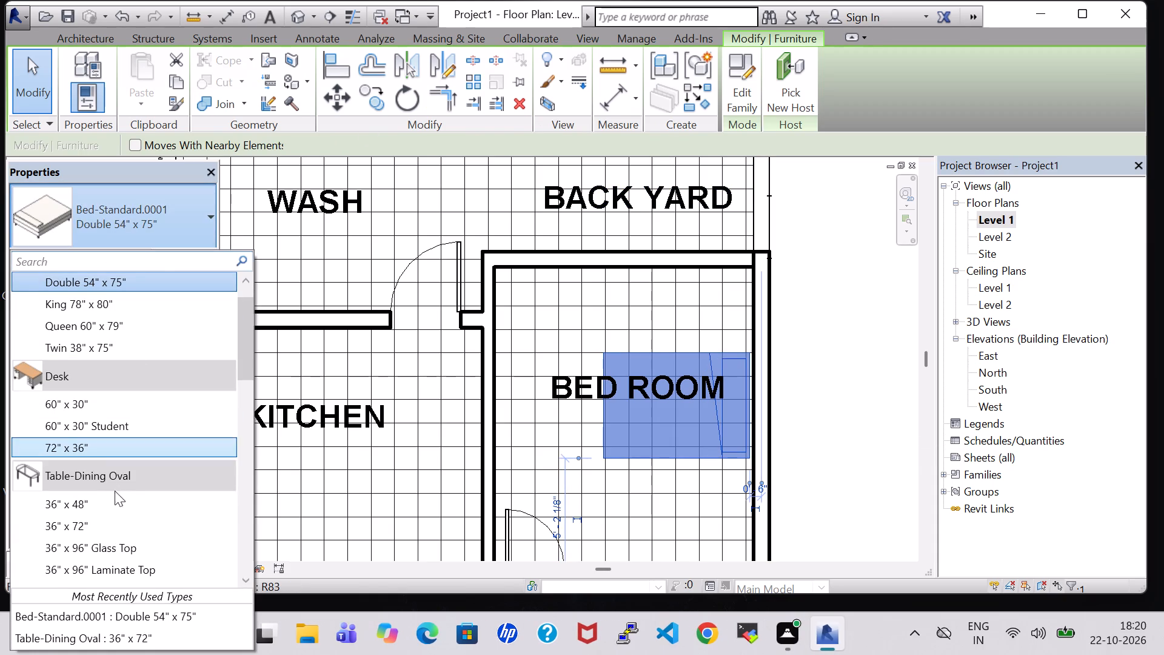
left_click(99, 308)
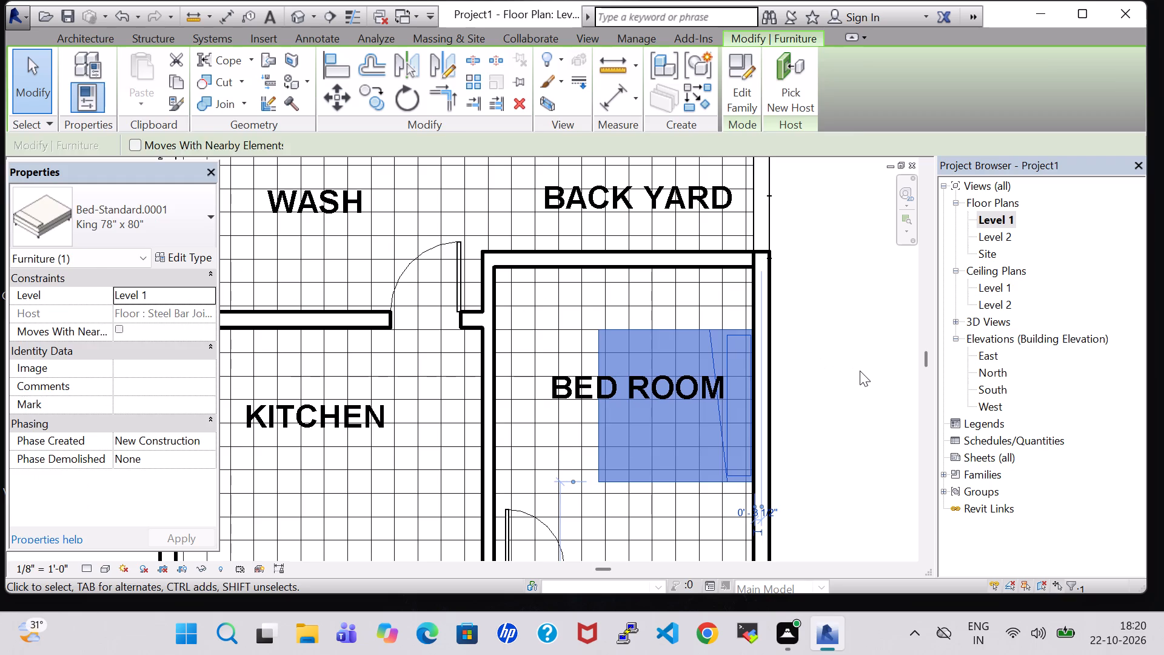
left_click(860, 371)
Load the Table-Night Stand component family from the Tables folder of the US Imperial Furniture library.
scroll(841, 404, "down", 2)
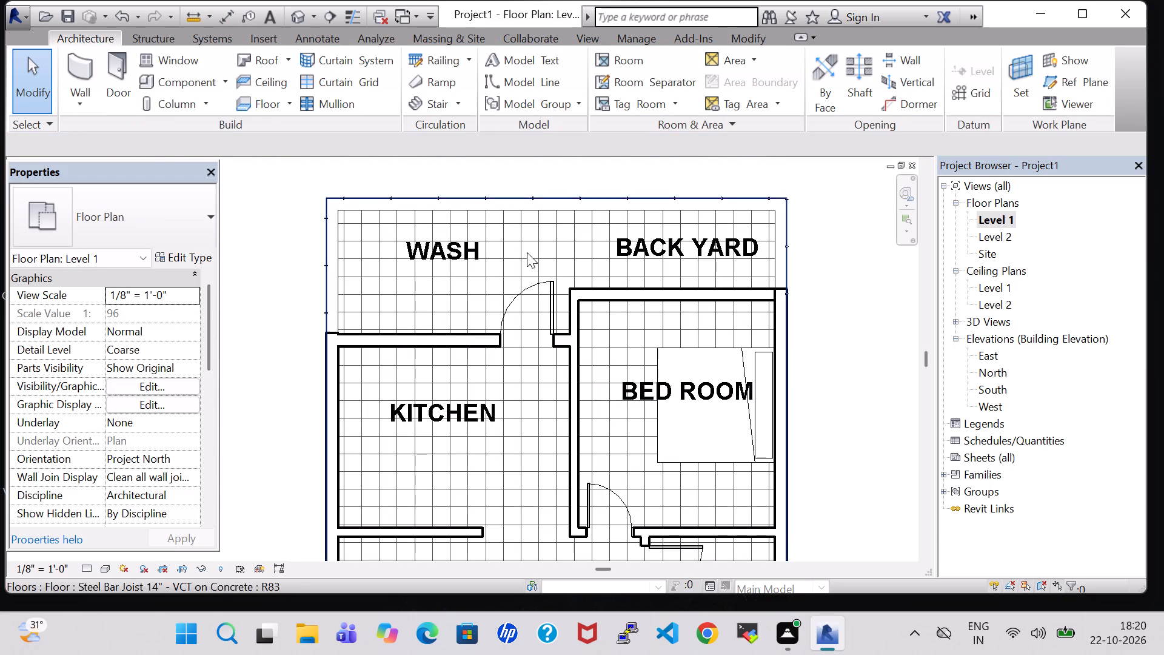
left_click(166, 85)
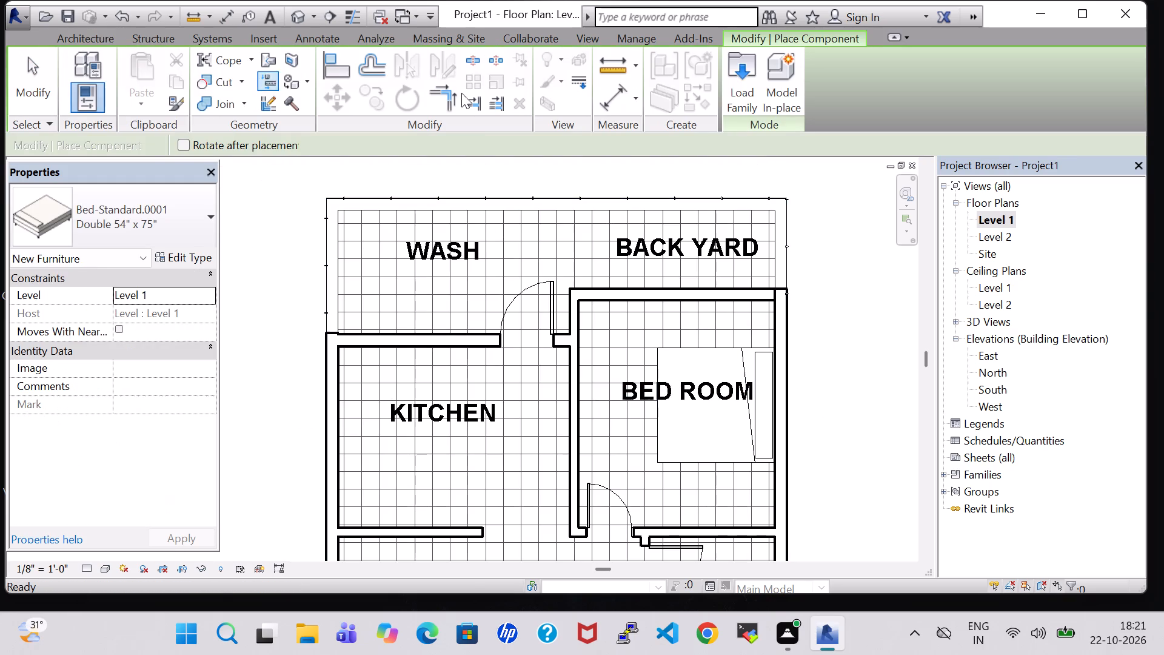
left_click(745, 79)
scroll(749, 280, "down", 1)
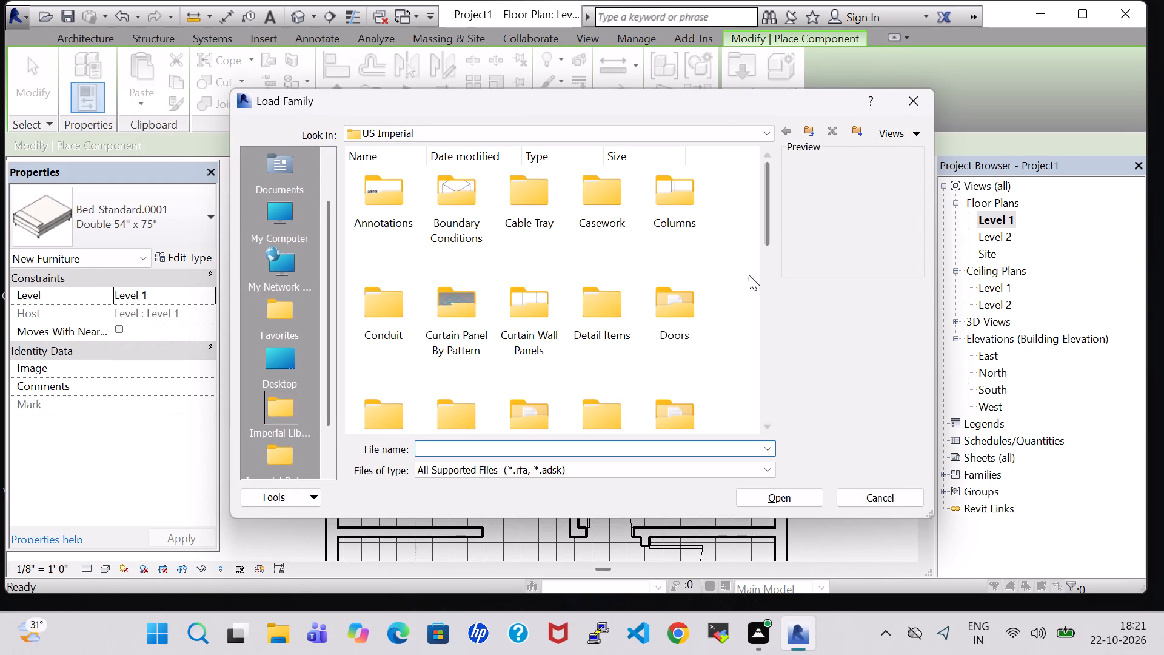
double_click(695, 255)
double_click(594, 207)
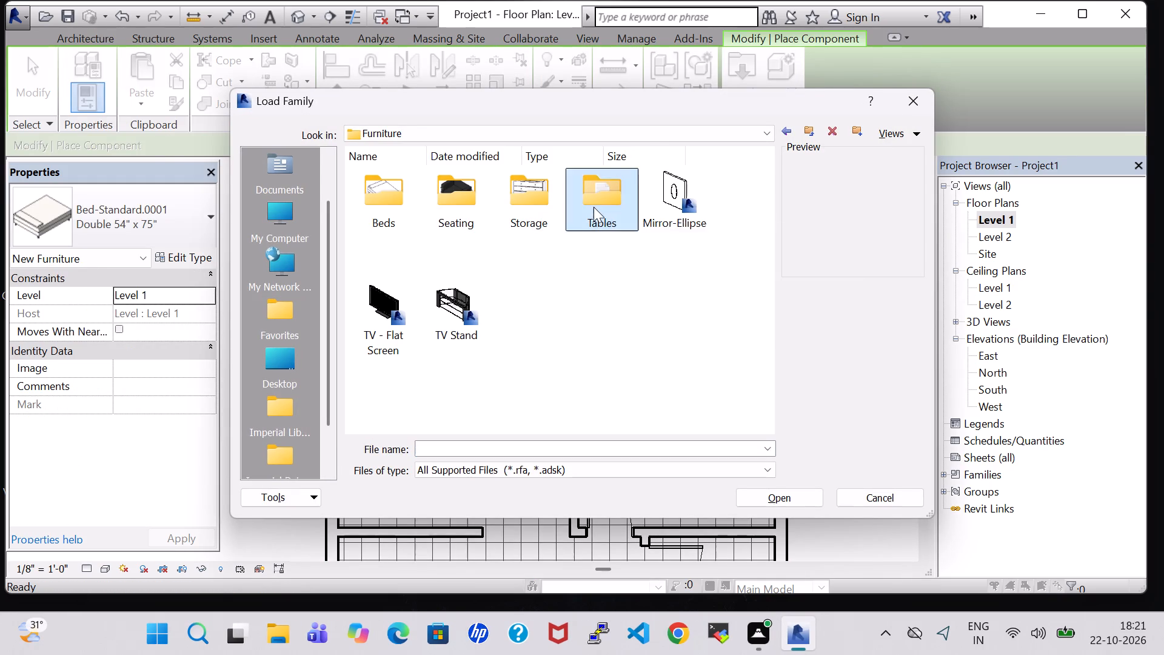
left_click(527, 299)
left_click(650, 312)
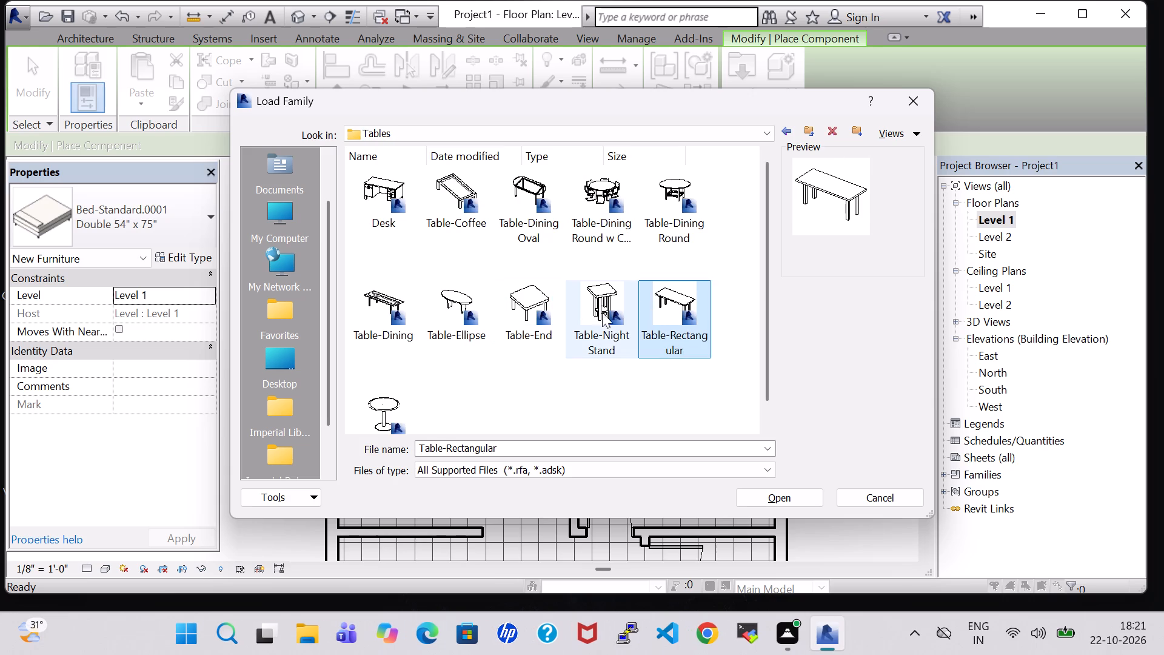
left_click(597, 311)
left_click(792, 496)
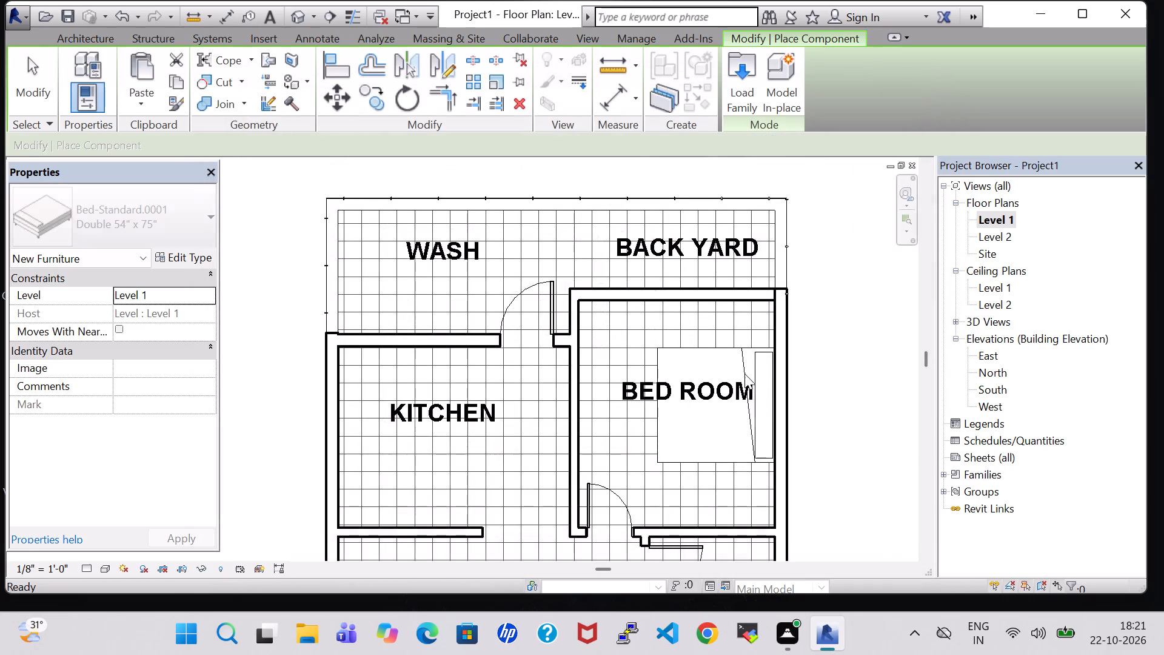
Place a 24" x 24" x 30" night stand on each side of the bed, next to the bedroom's outer side wall.
scroll(723, 329, "up", 4)
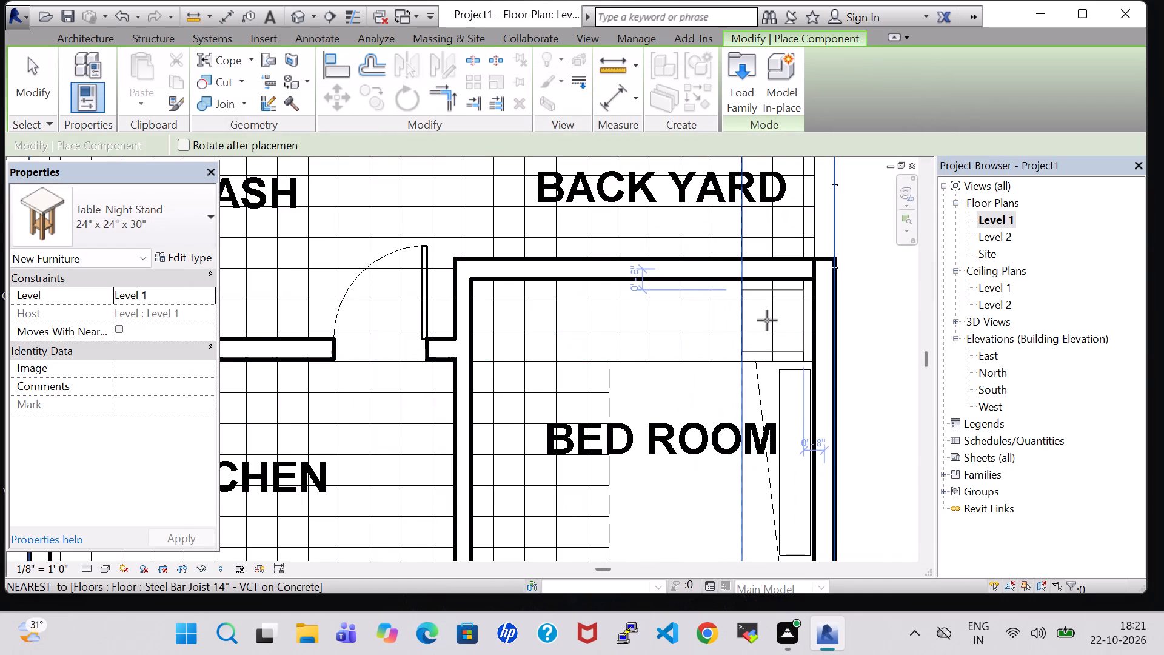
left_click(767, 320)
middle_click_drag(817, 360, 784, 249)
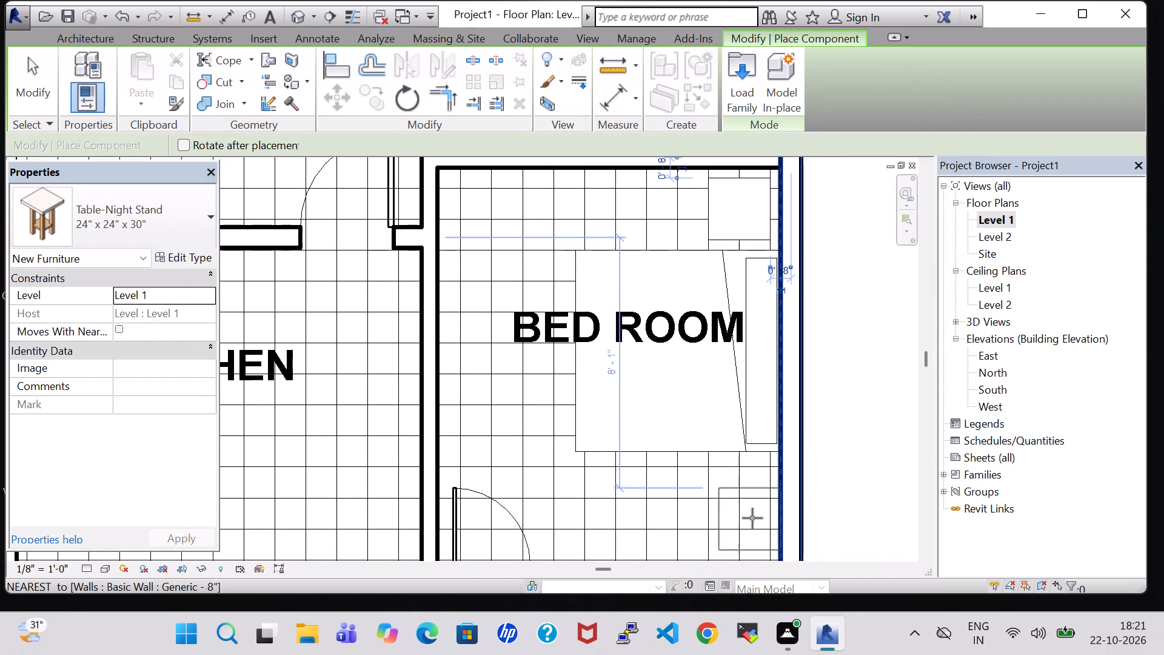
left_click(734, 491)
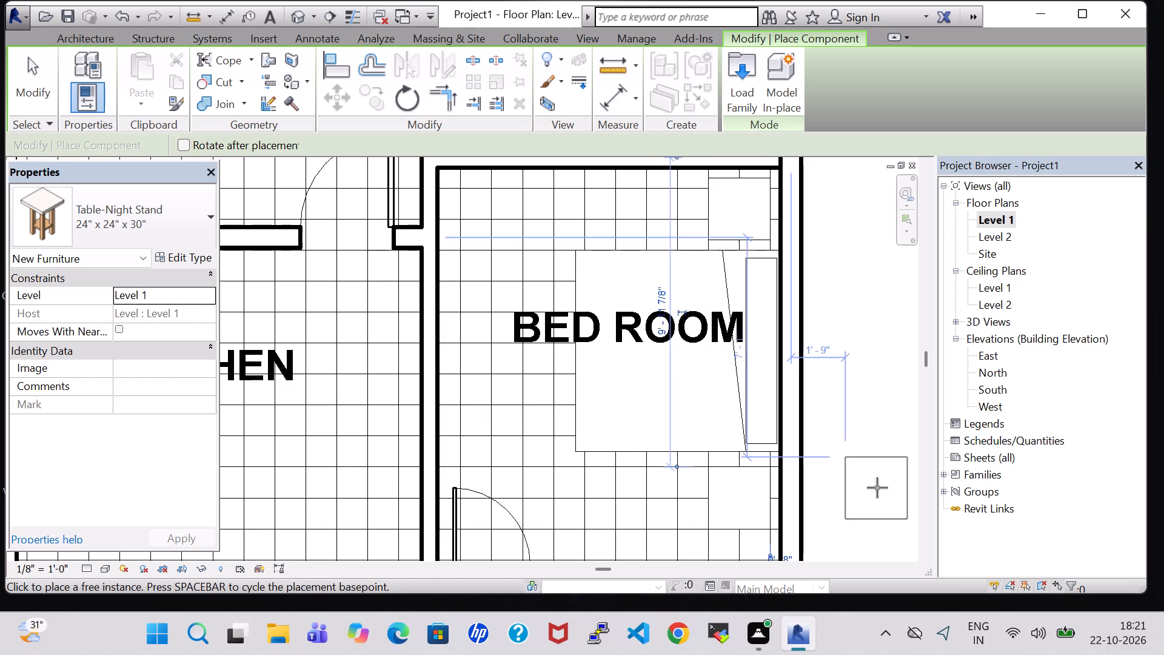
scroll(857, 484, "down", 2)
key("Escape")
key("Escape")
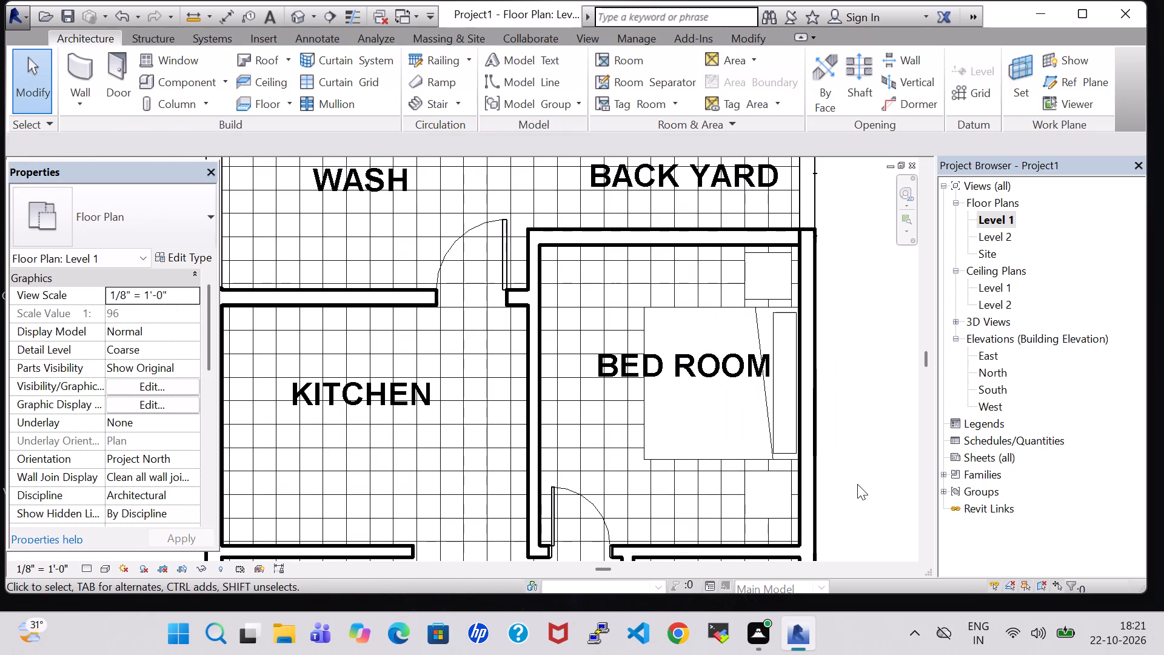
Load the Chair-Corbu.0001 component family from the Seating folder of the US Imperial Furniture library.
middle_click_drag(857, 484, 857, 447)
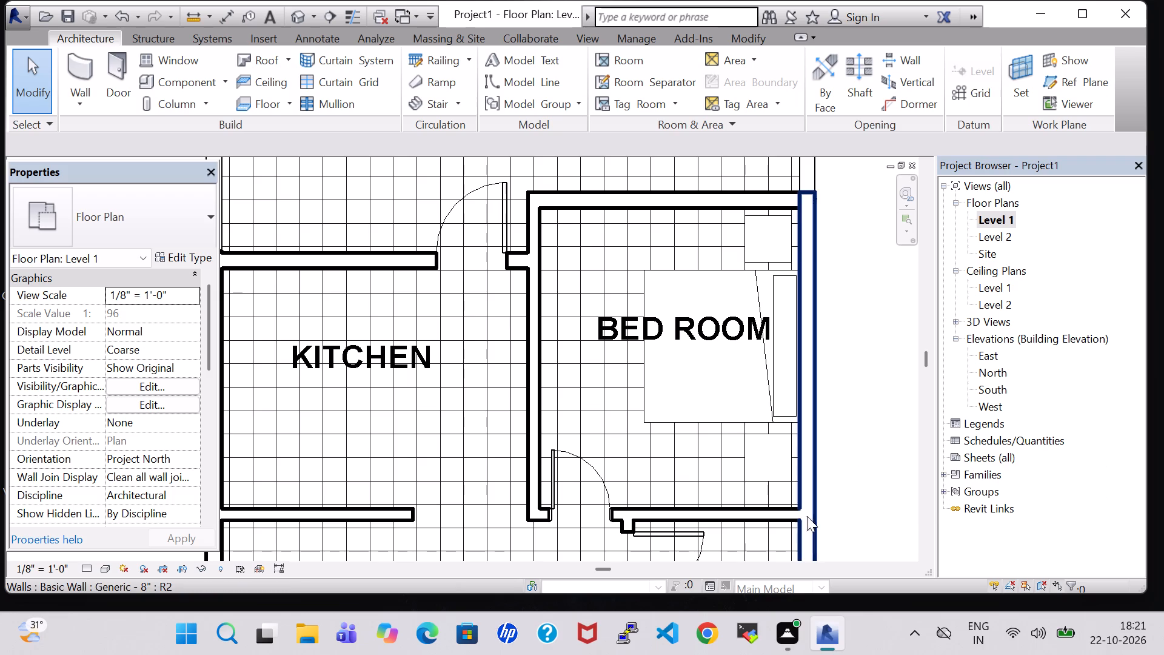
left_click(173, 87)
left_click(738, 90)
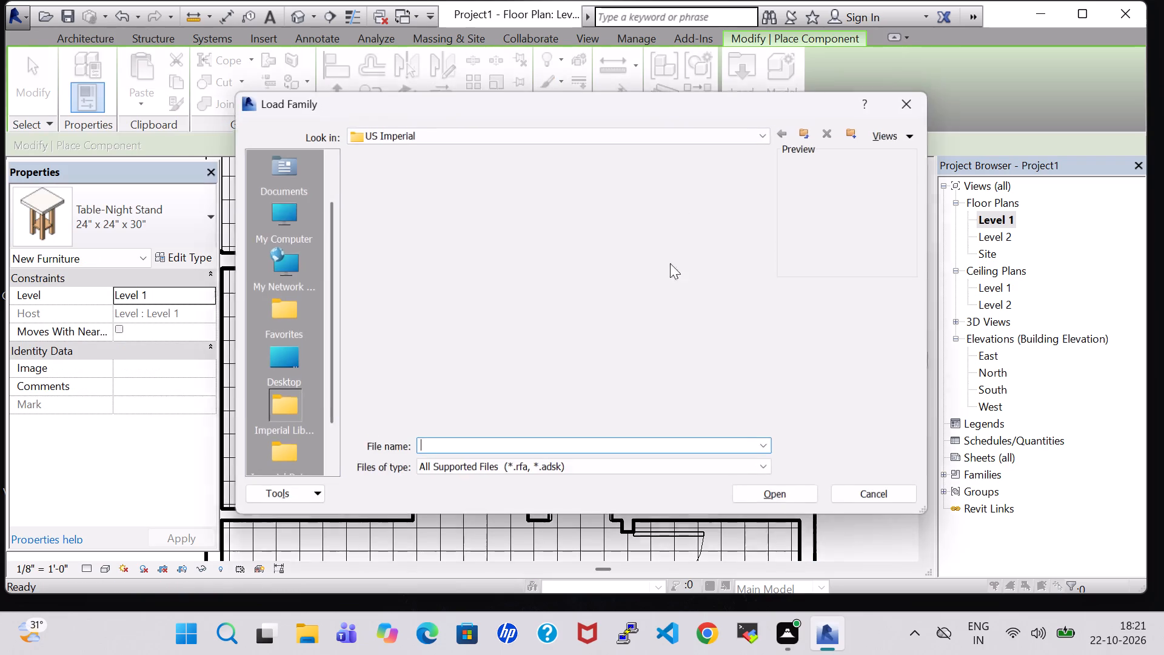
scroll(675, 329, "down", 1)
double_click(664, 241)
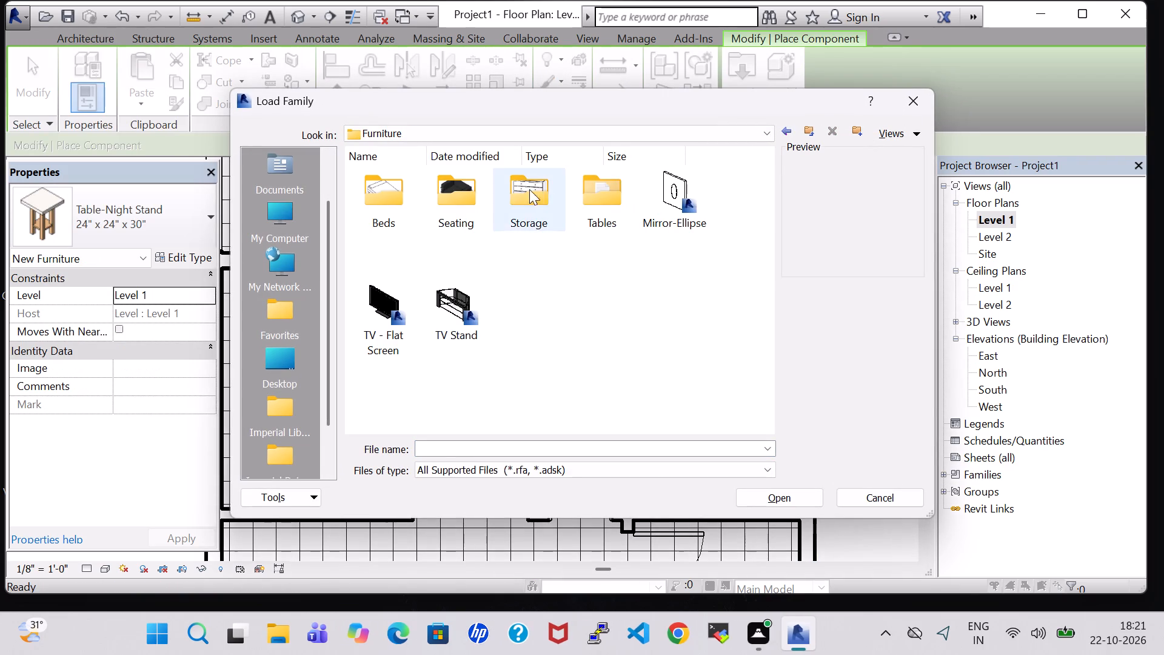
double_click(463, 192)
left_click(526, 207)
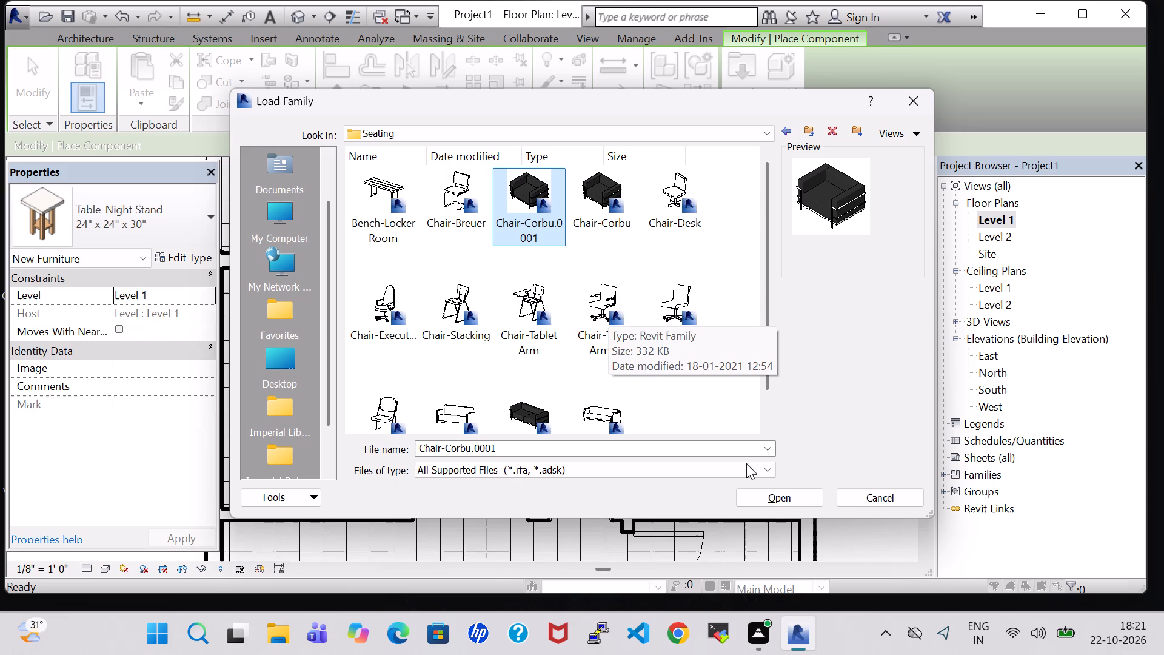
left_click(771, 499)
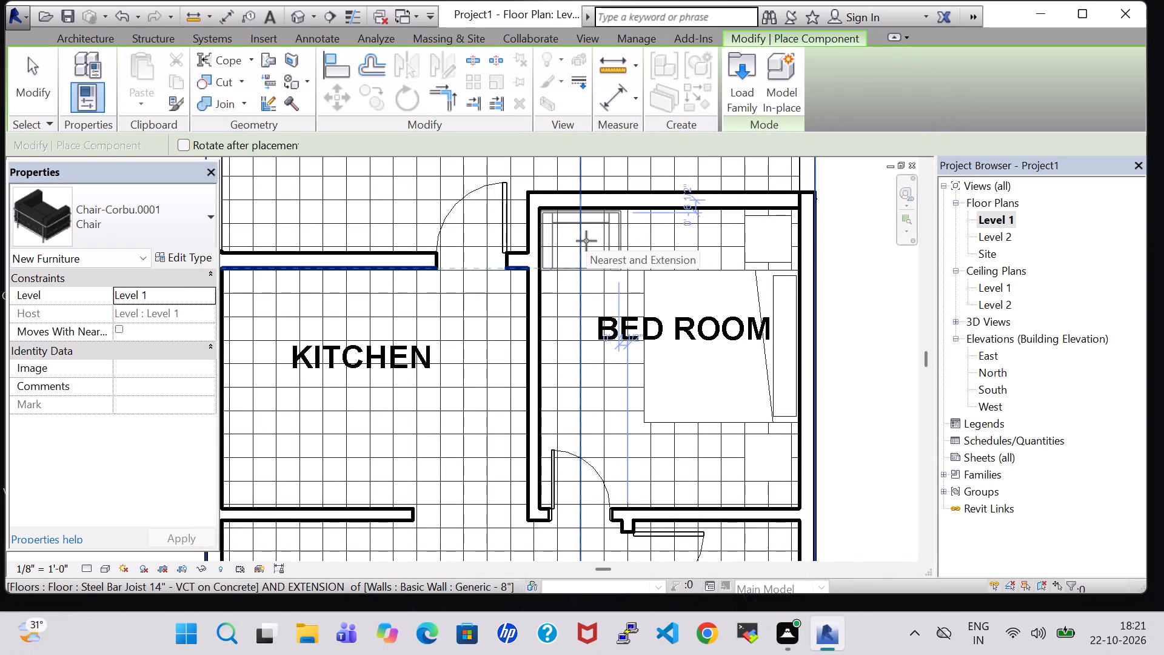
Place one Chair-Corbu.0001 chair against the bedroom's back yard wall, about 7'-0 1/2" from the outer side wall.
left_click(604, 241)
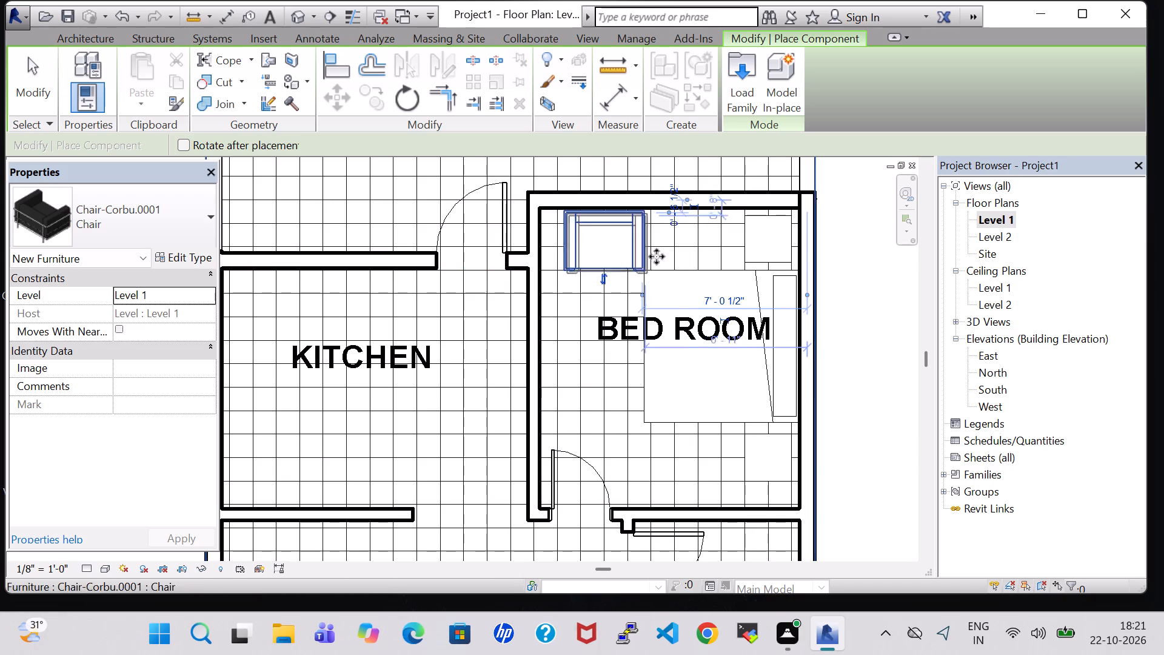
key("Escape")
key("Escape")
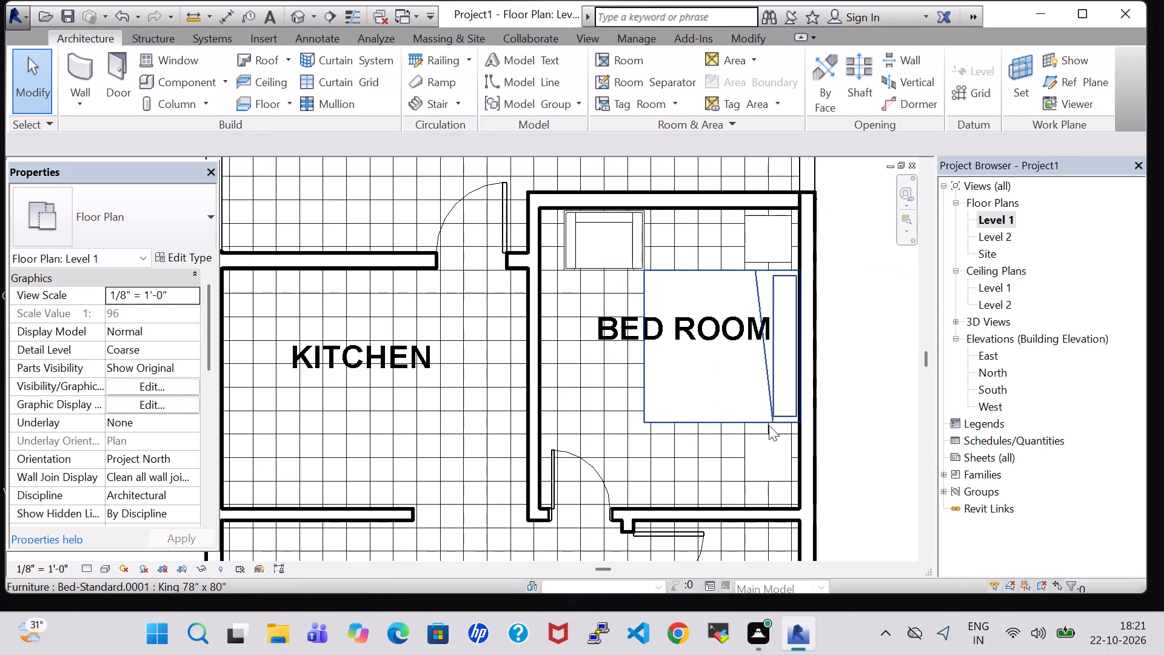
Nudge the night stand nearest the bedroom door slightly away from the bed, toward the door wall.
left_click(769, 437)
key("Down")
key("Down")
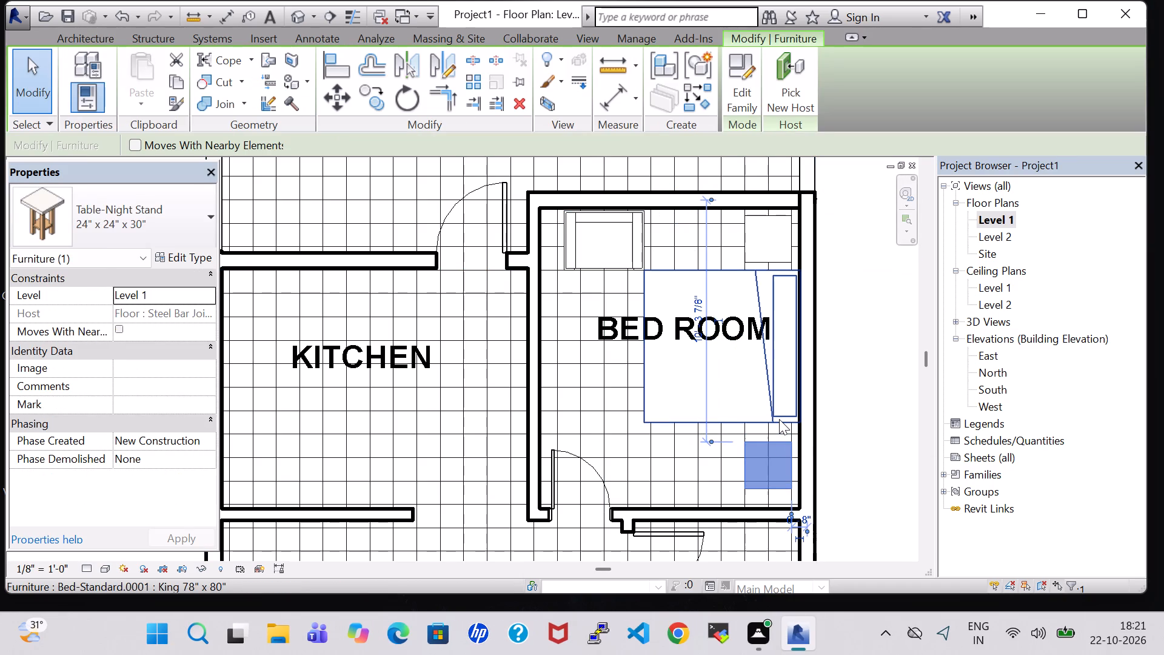
Nudge the king bed toward the door wall until it sits close beside the door-side night stand.
left_click(711, 266)
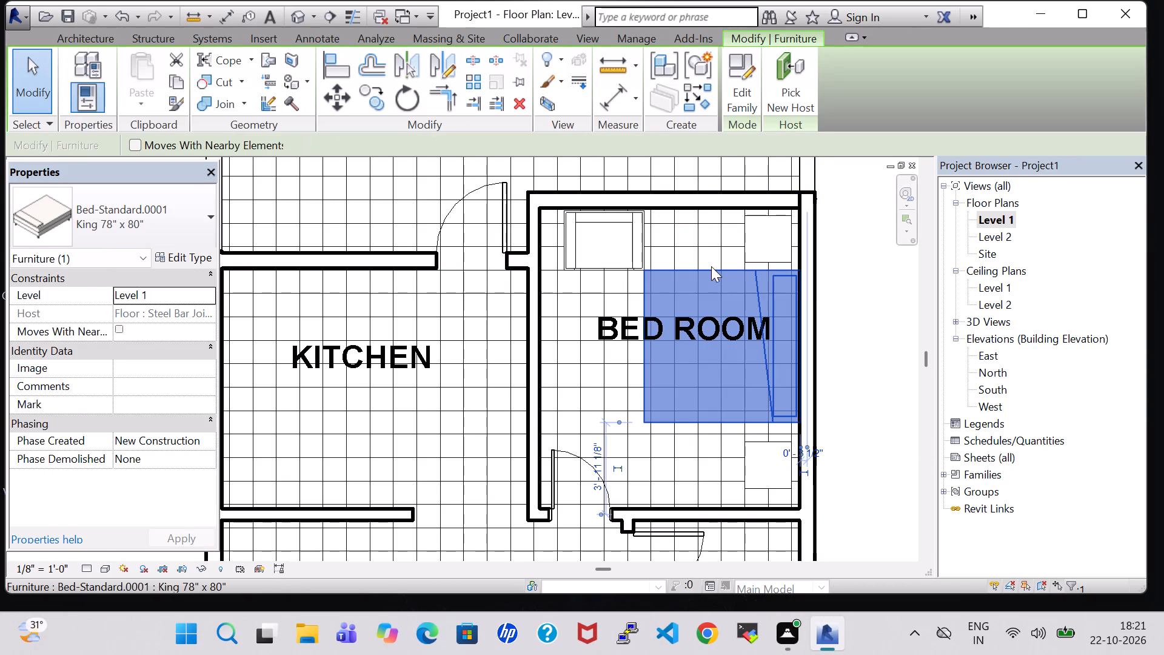
key("Down")
key("Down")
key("Down")
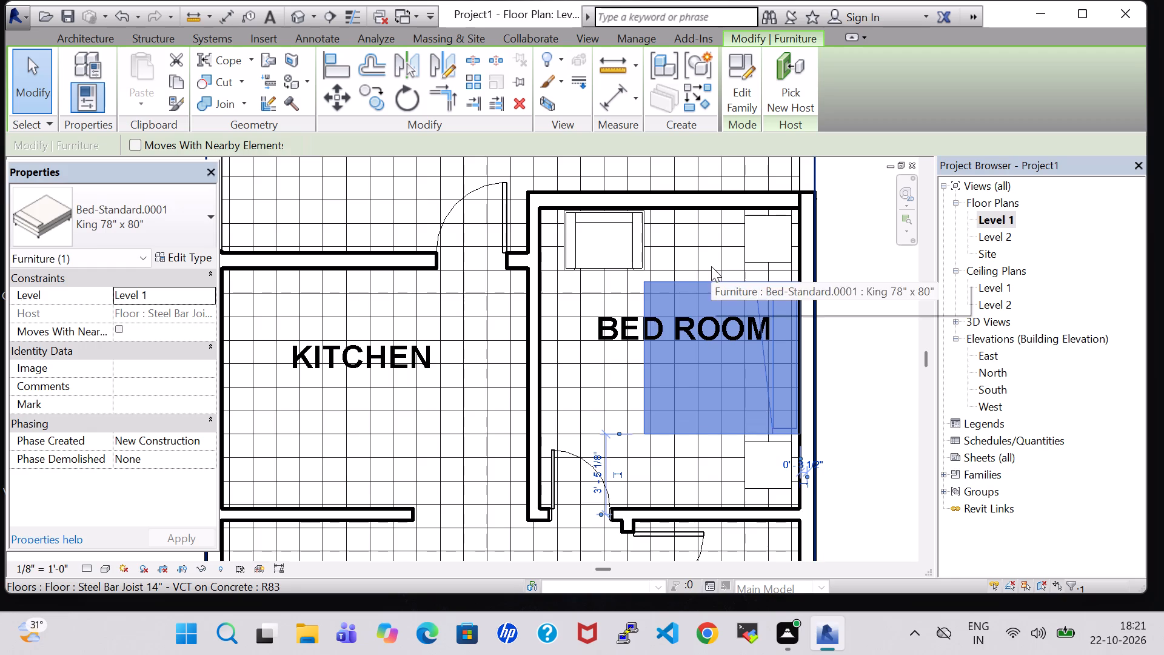
key("Down")
Nudge the night stand near the back yard wall toward the bed so it sits just beside it.
left_click(772, 242)
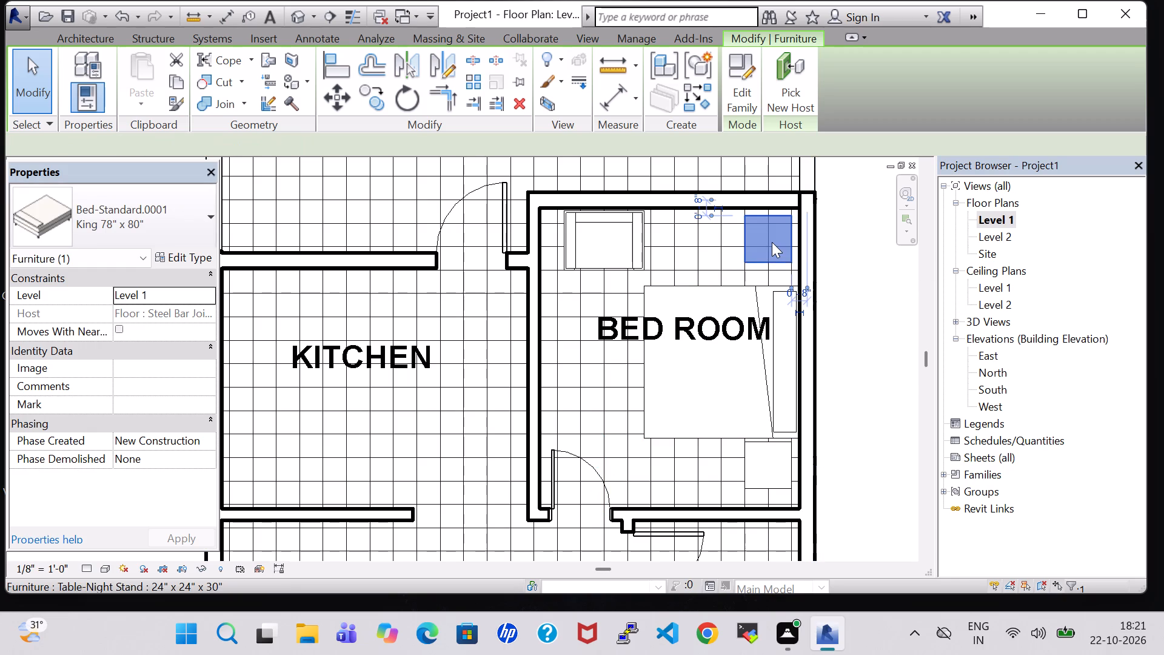
key("Down")
key("Down")
key("Down")
key("Down")
key("Down")
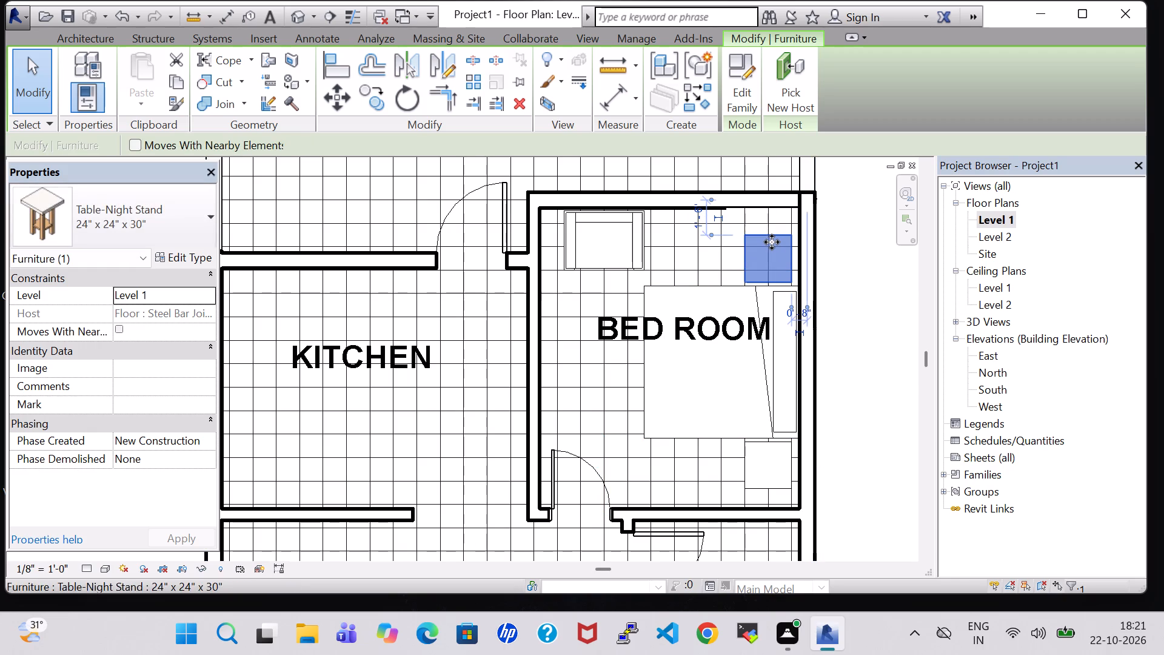
left_click(848, 313)
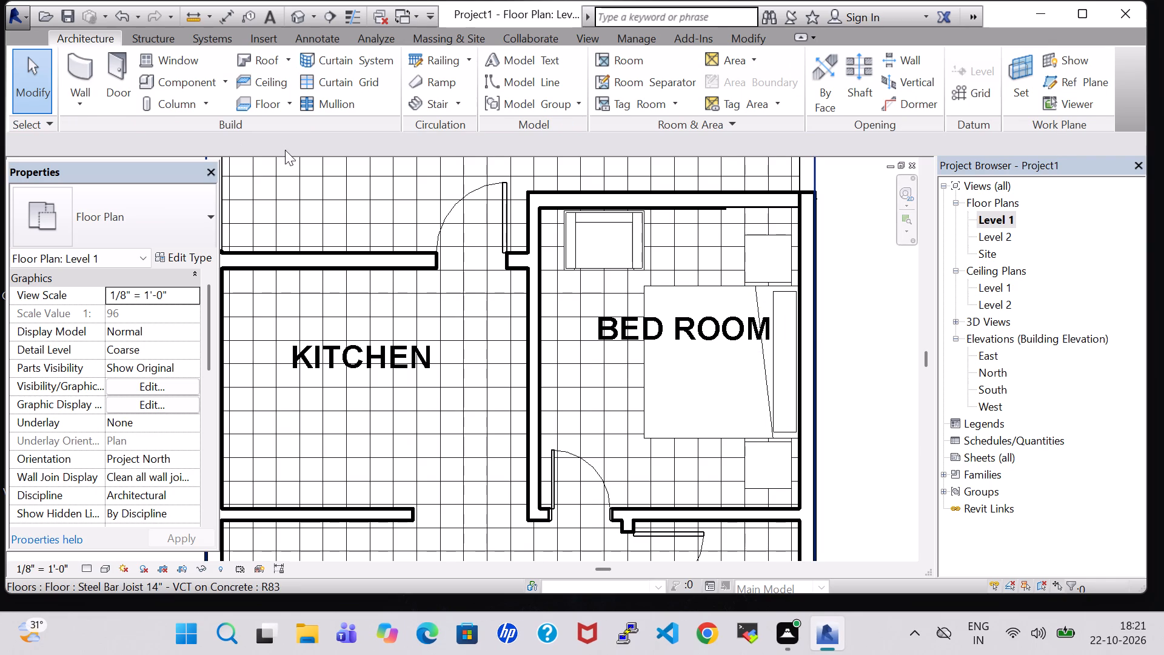
Load the TV Stand component family from the US Imperial Furniture library.
double_click(197, 79)
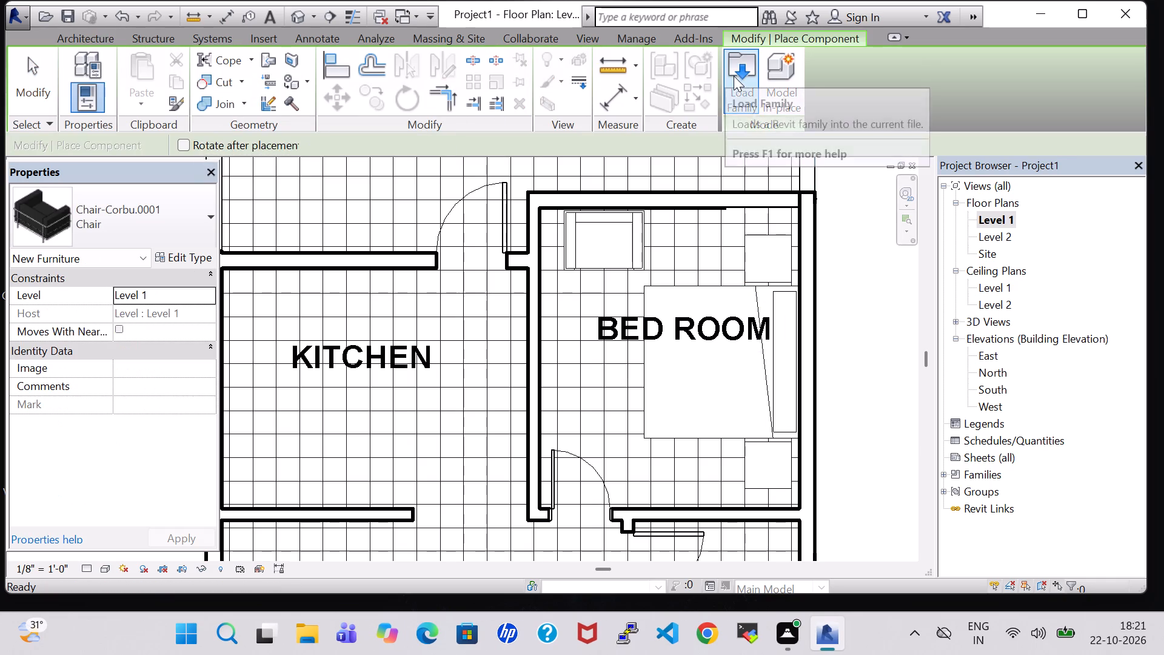
left_click(734, 76)
scroll(651, 332, "down", 1)
double_click(664, 273)
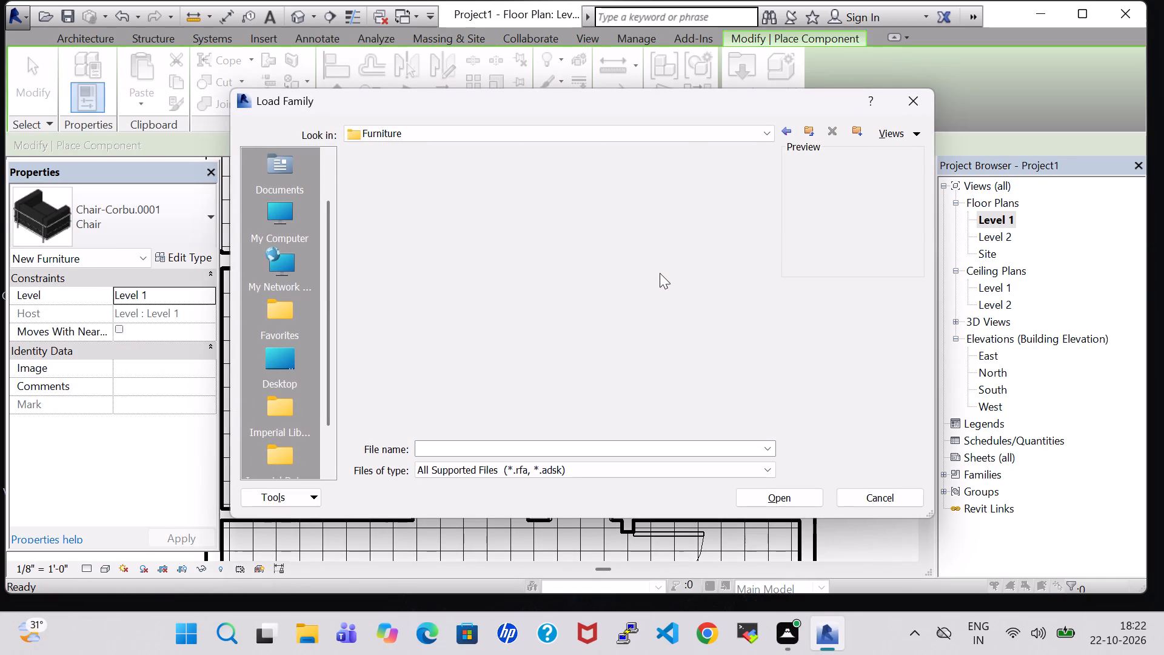
left_click(470, 310)
left_click(809, 497)
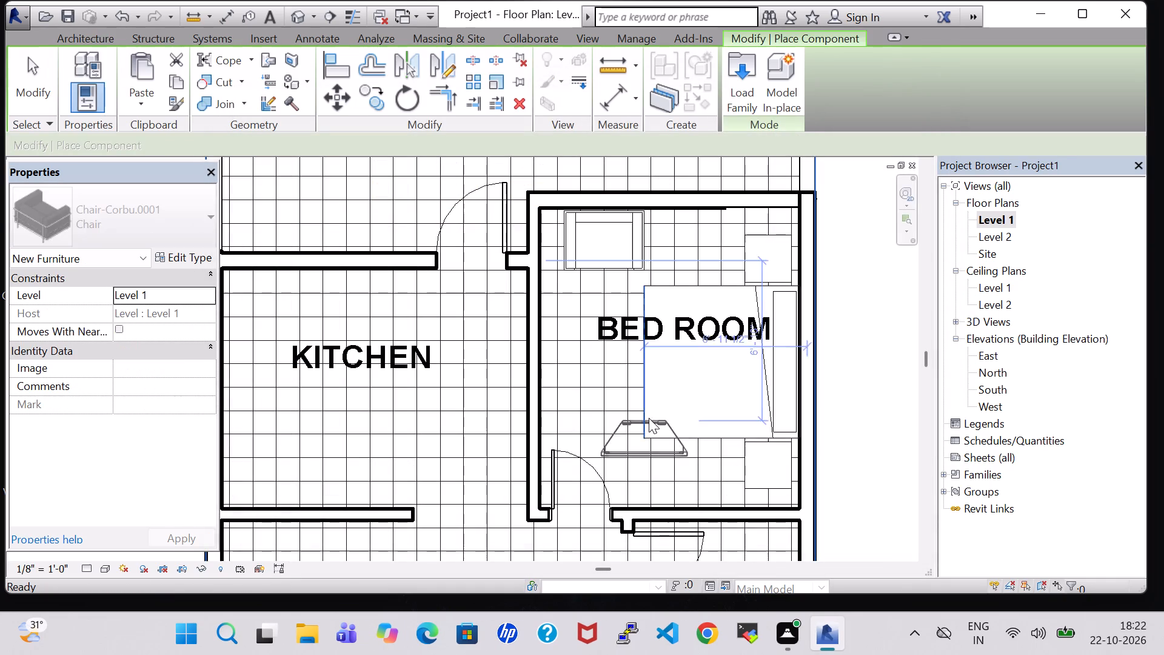
Place the TV Stand flush against the kitchen partition inside the bedroom, rotated to face the bed, about 7'-8" from the back yard wall.
key("space")
key("space")
key("space")
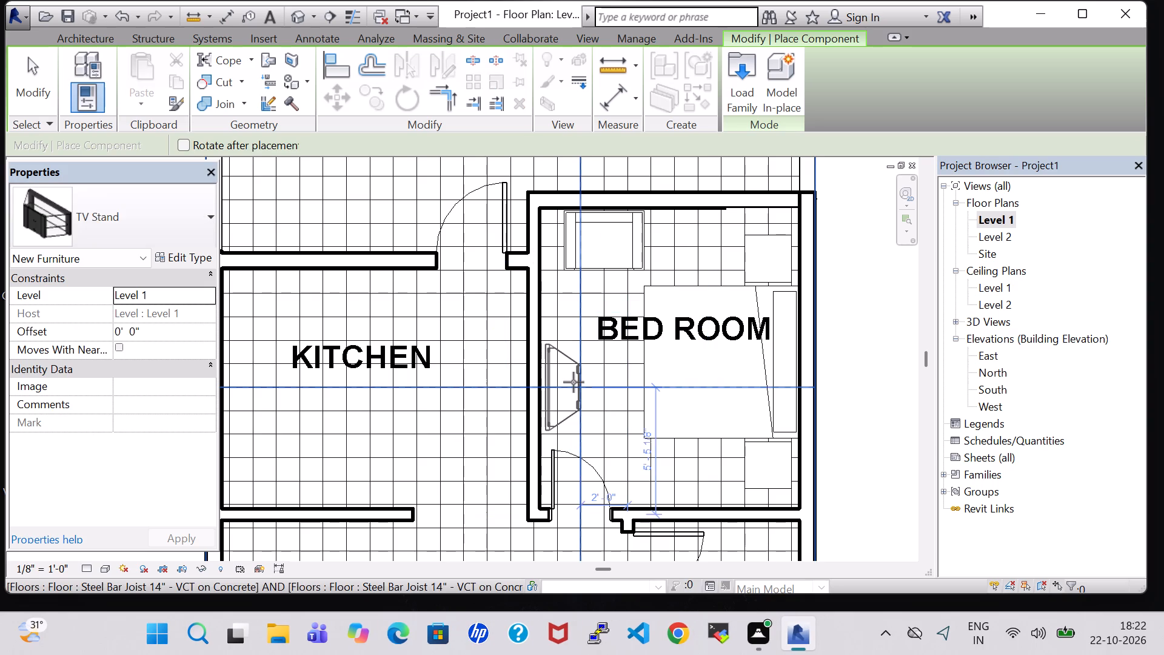
key("space")
key("space")
key("space")
scroll(574, 382, "up", 4)
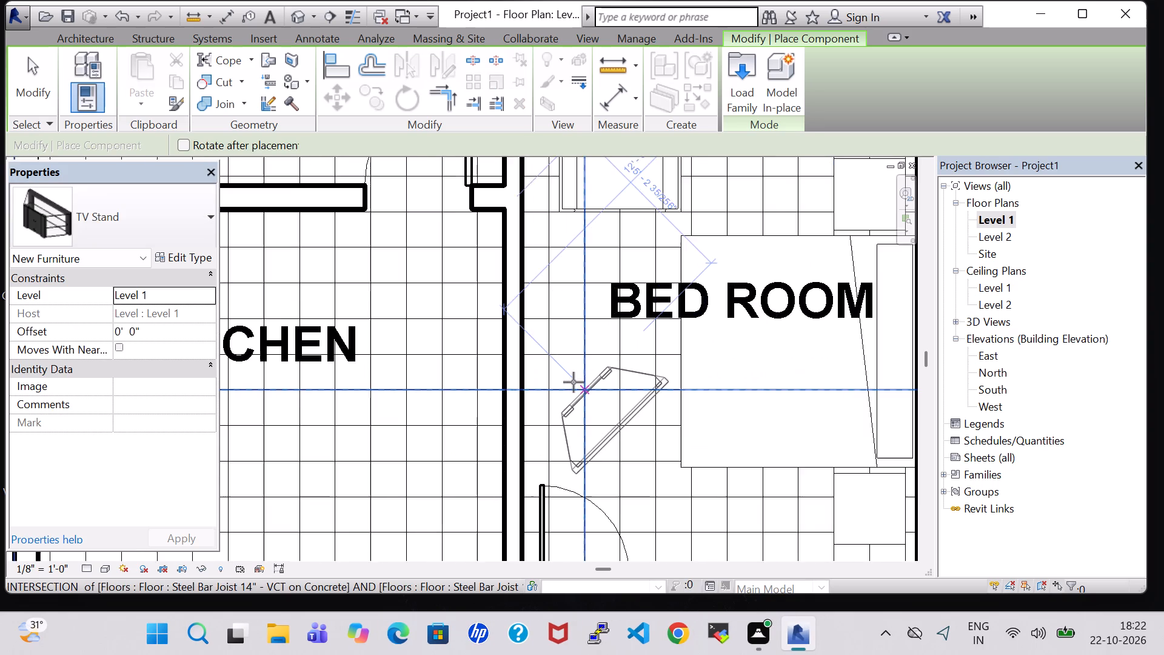
key("space")
scroll(561, 378, "up", 7)
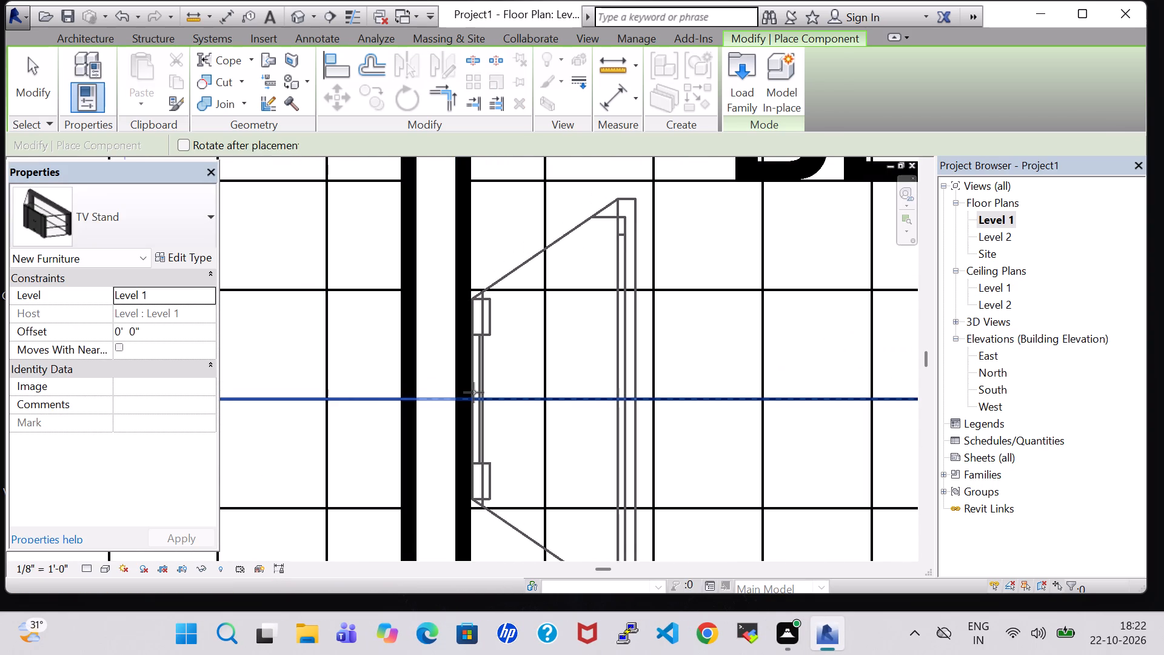
left_click(473, 392)
scroll(530, 387, "down", 6)
key("Escape")
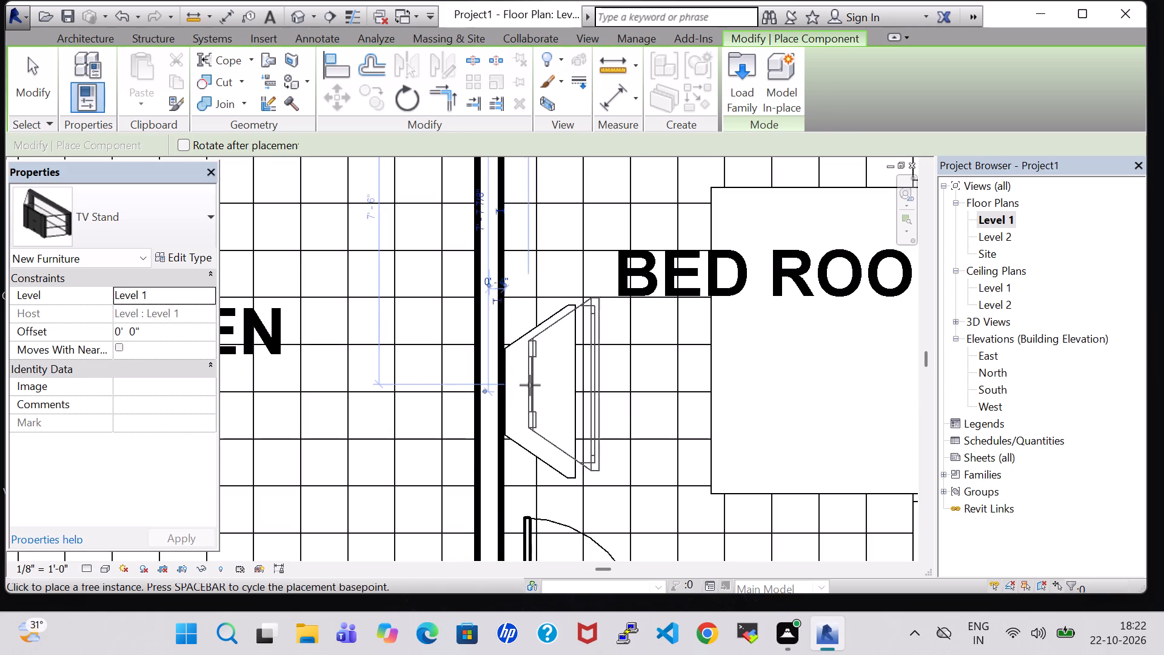
key("Escape")
left_click(530, 385)
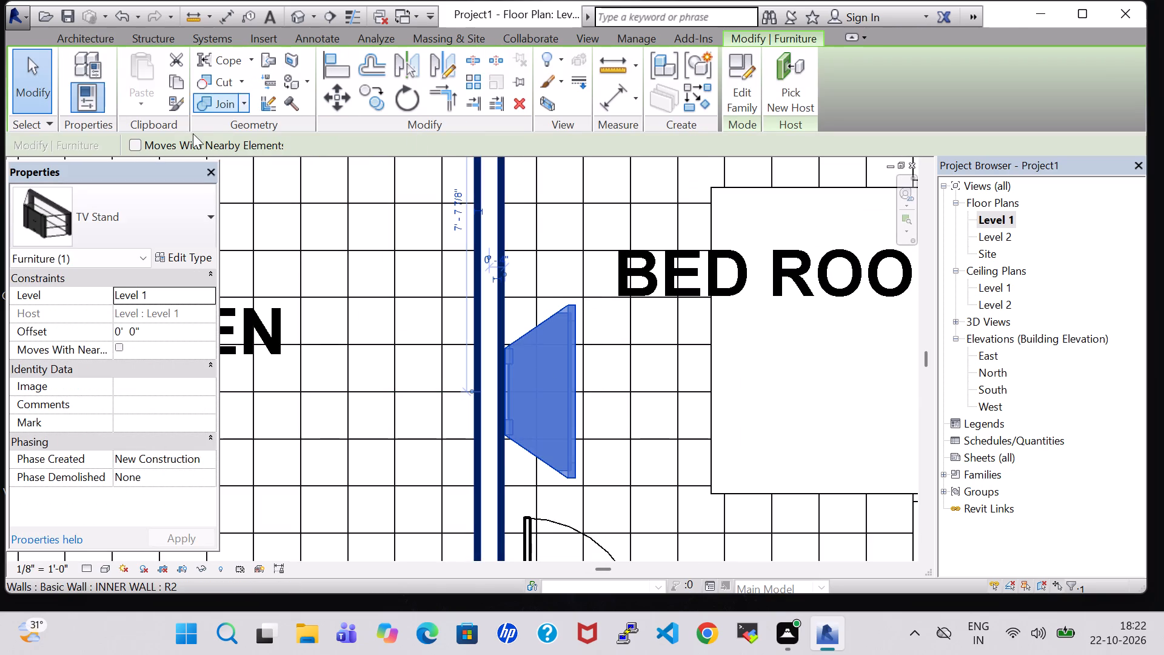
Load the TV - Flat Screen component family from the US Imperial Furniture library.
left_click(102, 42)
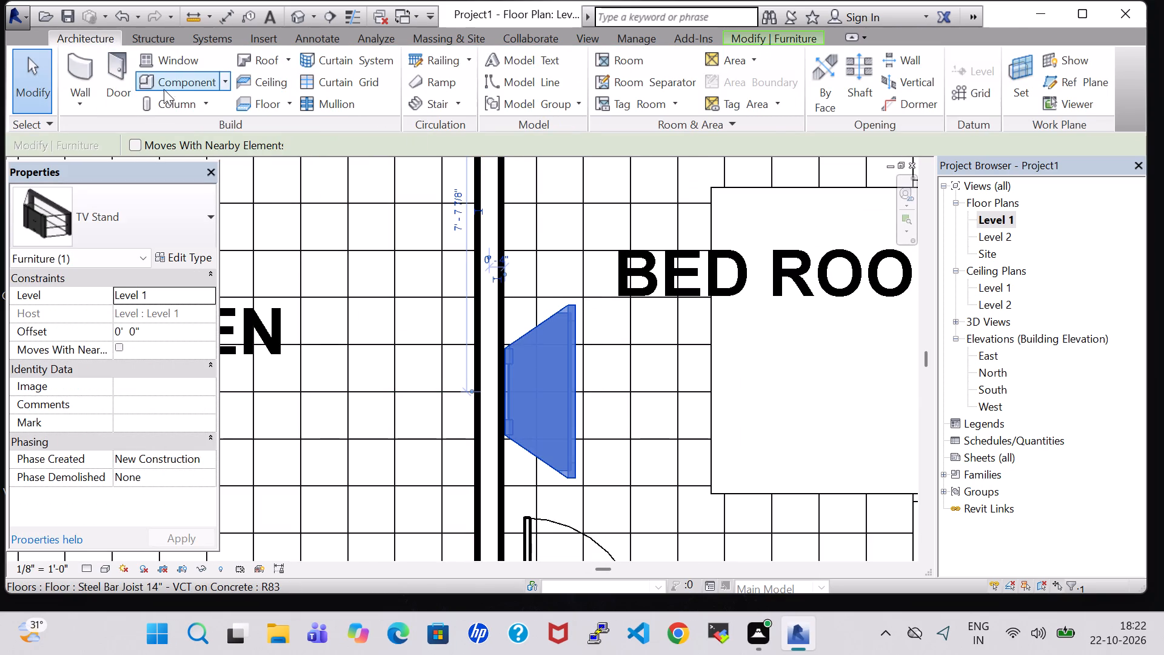
left_click(167, 85)
left_click(740, 106)
scroll(749, 338, "down", 1)
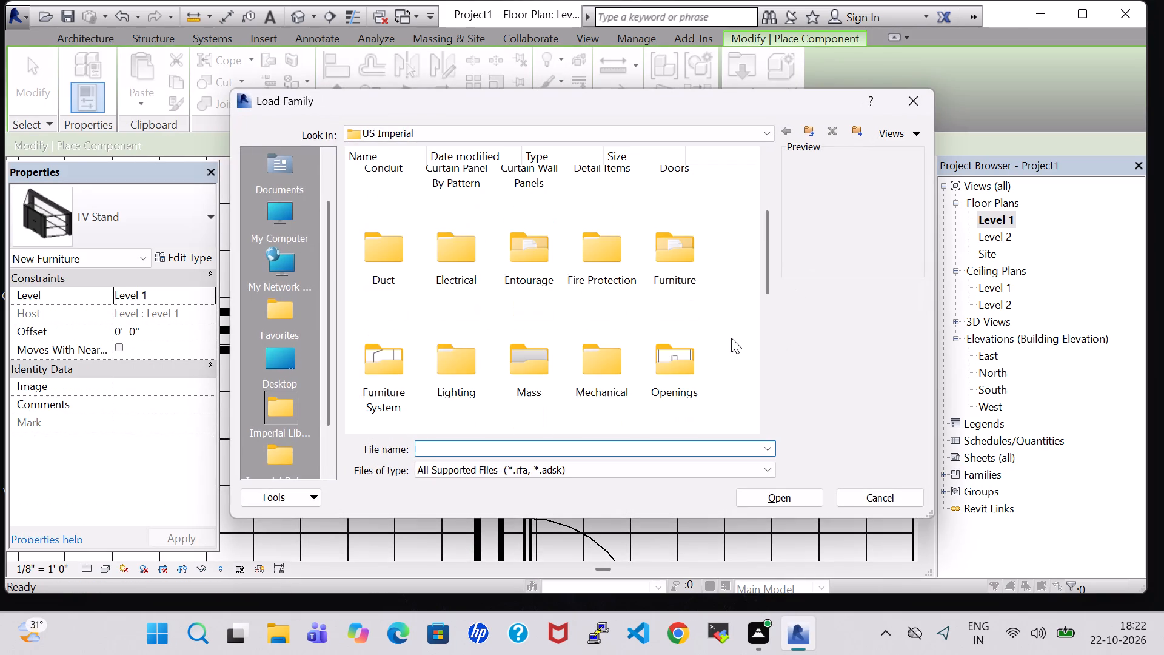
double_click(680, 273)
left_click(470, 311)
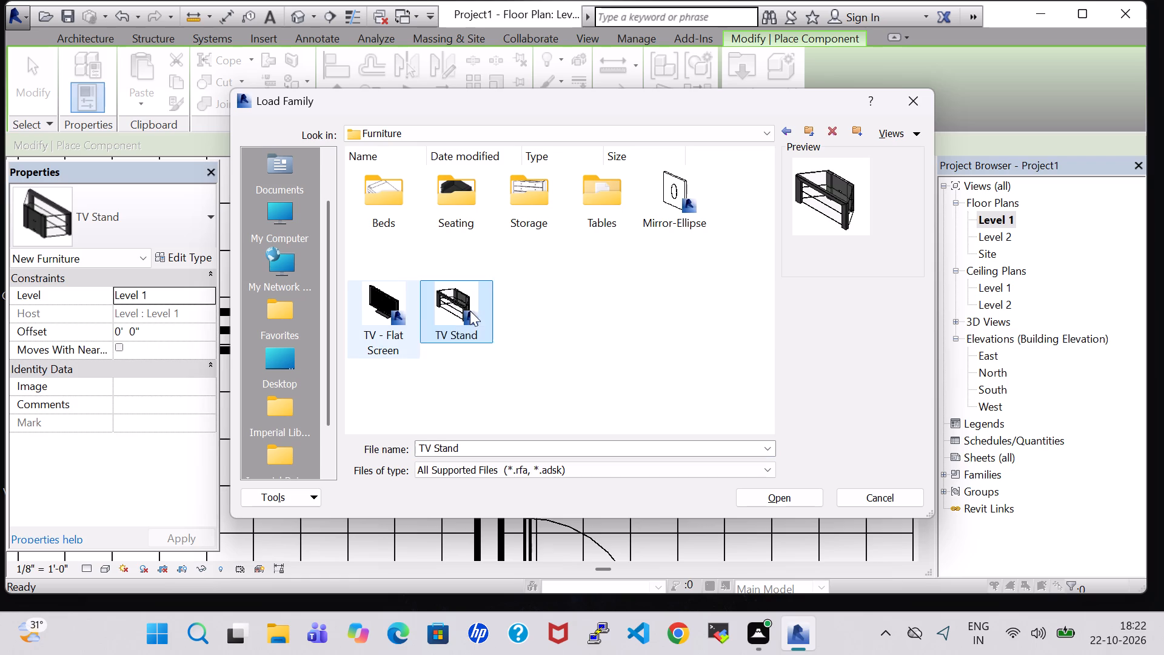
left_click(407, 311)
left_click(795, 492)
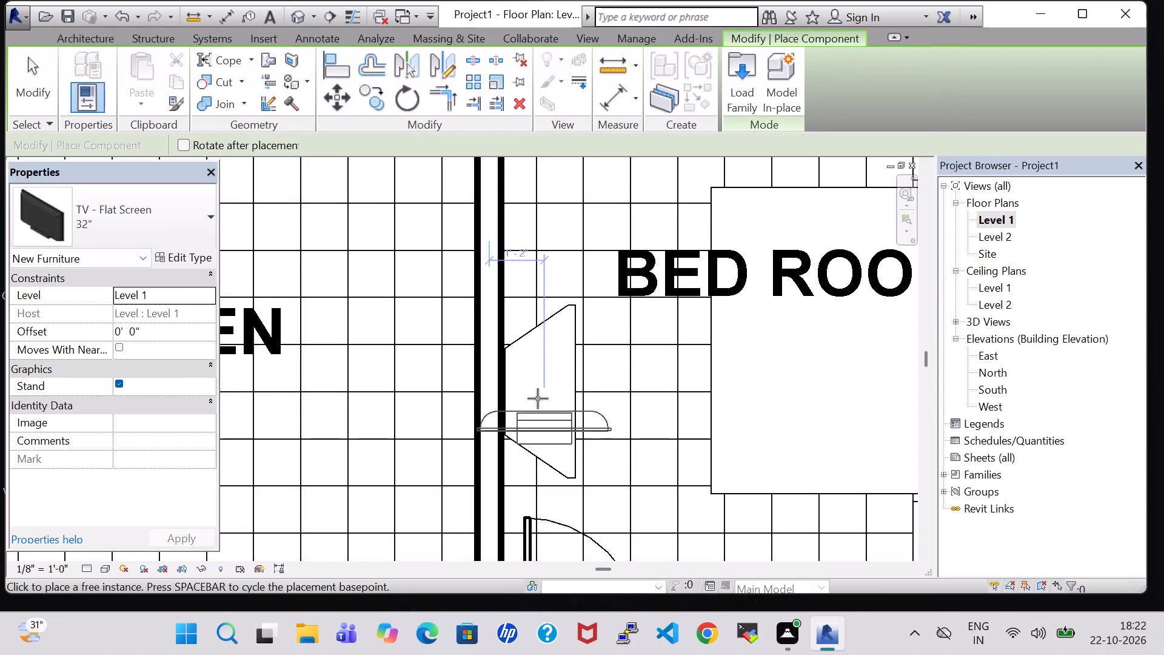
Place the 32" flat screen TV over the TV stand, against the kitchen partition in the bedroom and rotated to face the bed.
key("space")
scroll(515, 388, "up", 9)
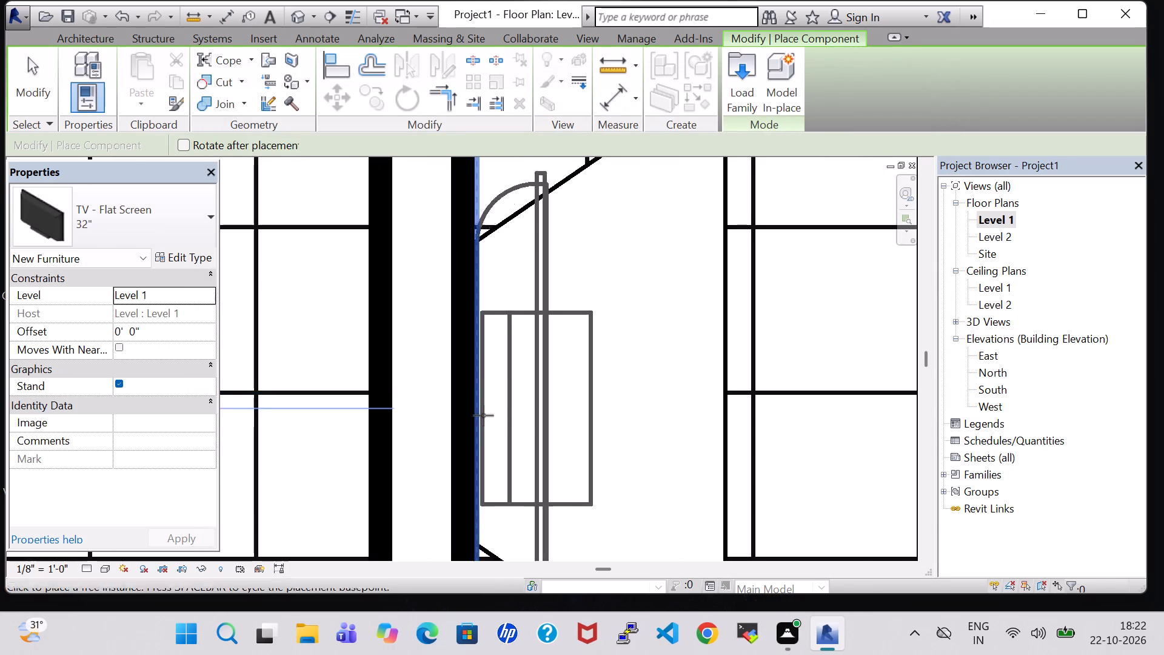
left_click(483, 418)
key("Escape")
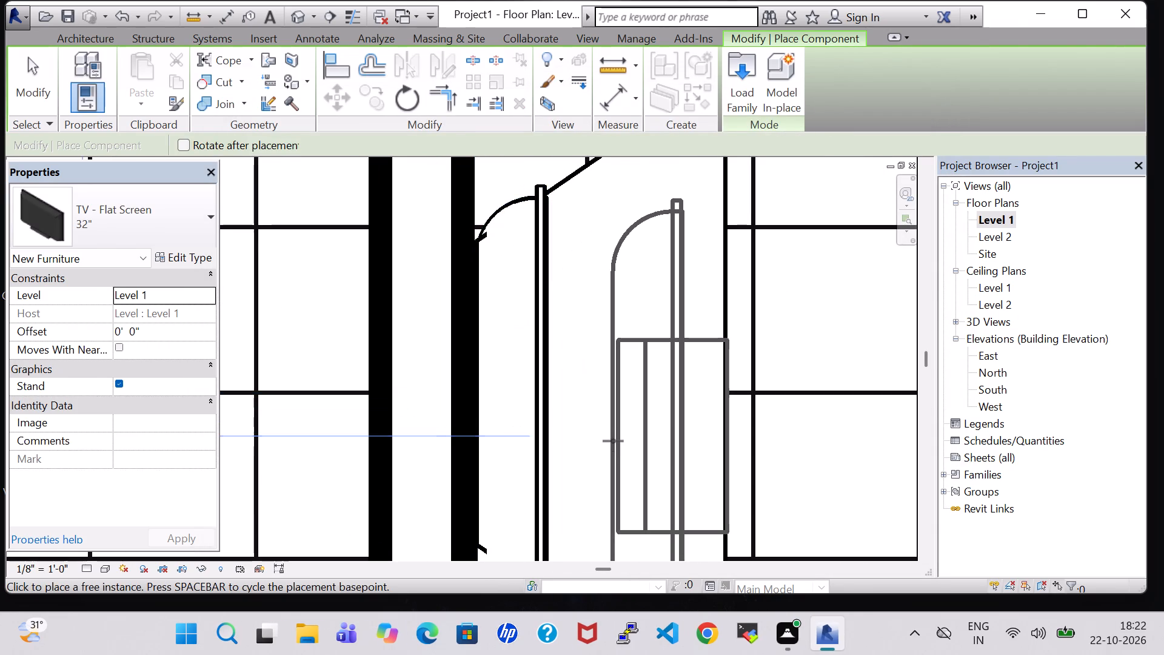
key("Escape")
Set the flat screen TV's offset from Level 1 to 3' 0".
left_click(537, 407)
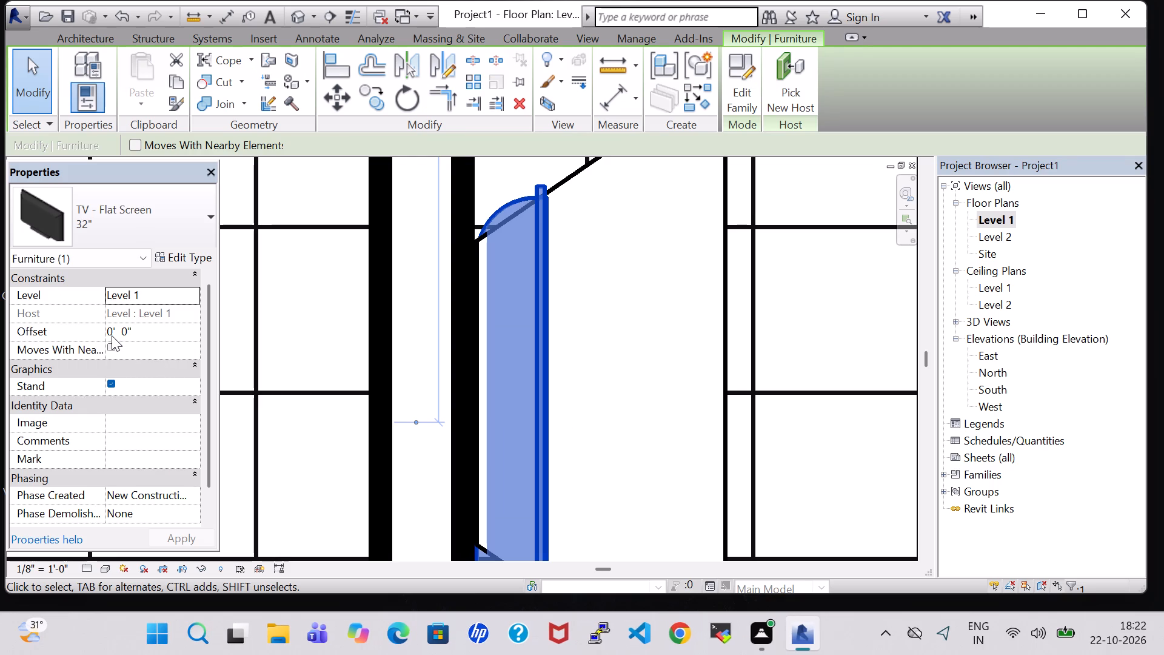
left_click(112, 335)
key("Right")
key("BackSpace")
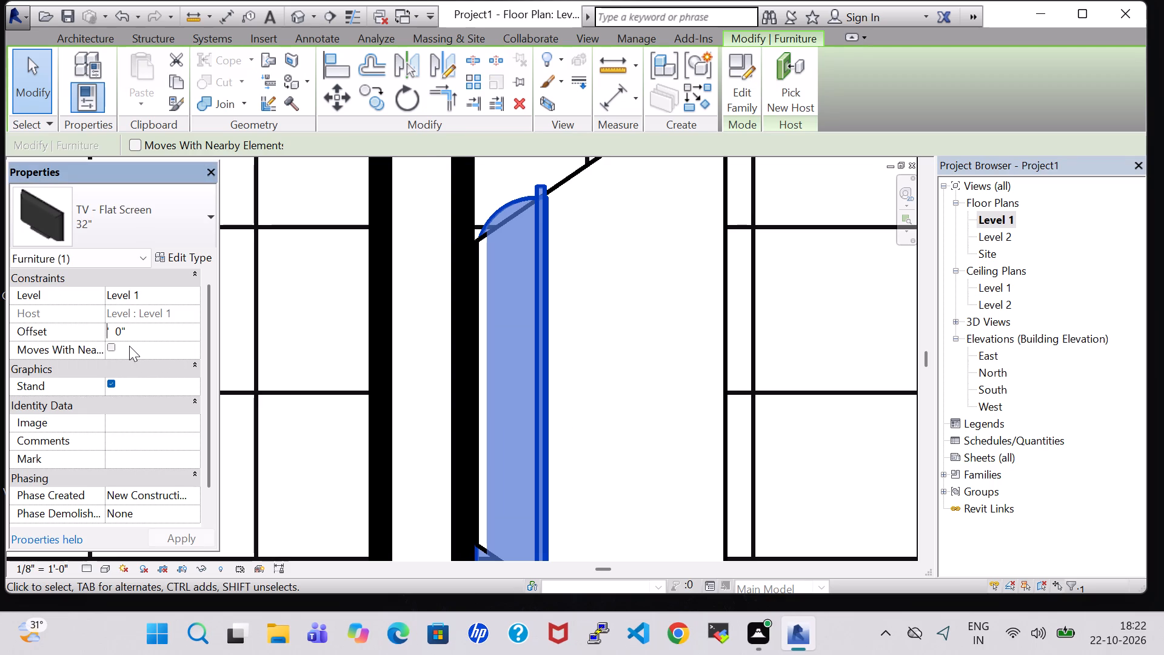
key("3")
key("Return")
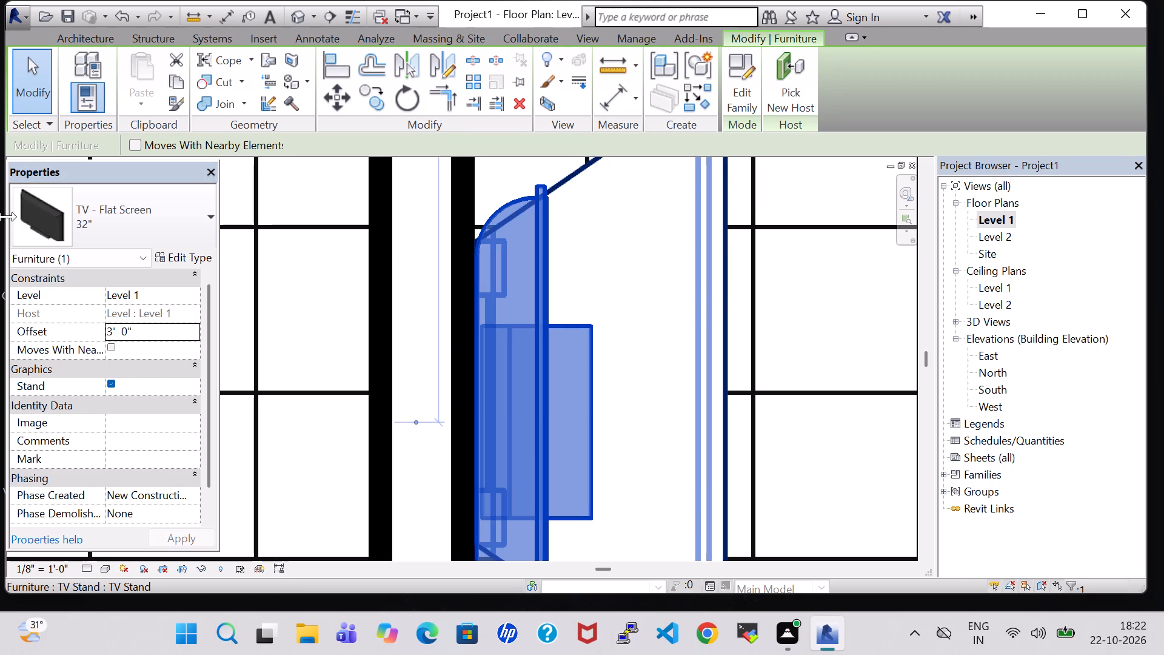
Change the bedroom flat screen TV to the 50" type.
left_click(178, 221)
scroll(75, 443, "down", 1)
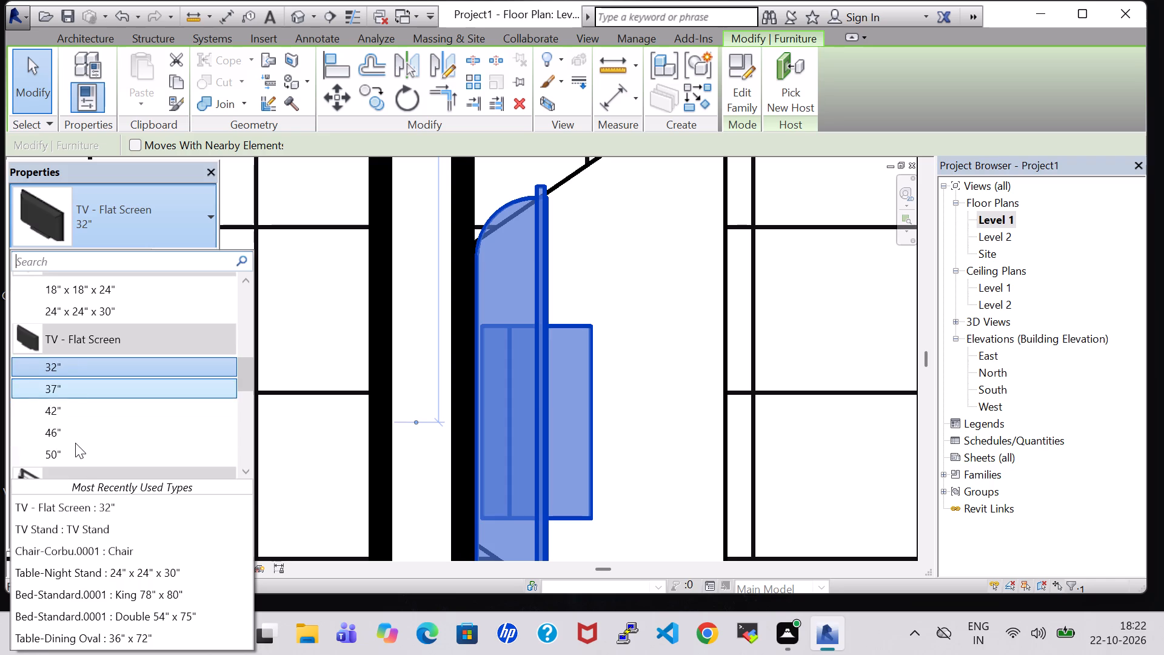
left_click(72, 452)
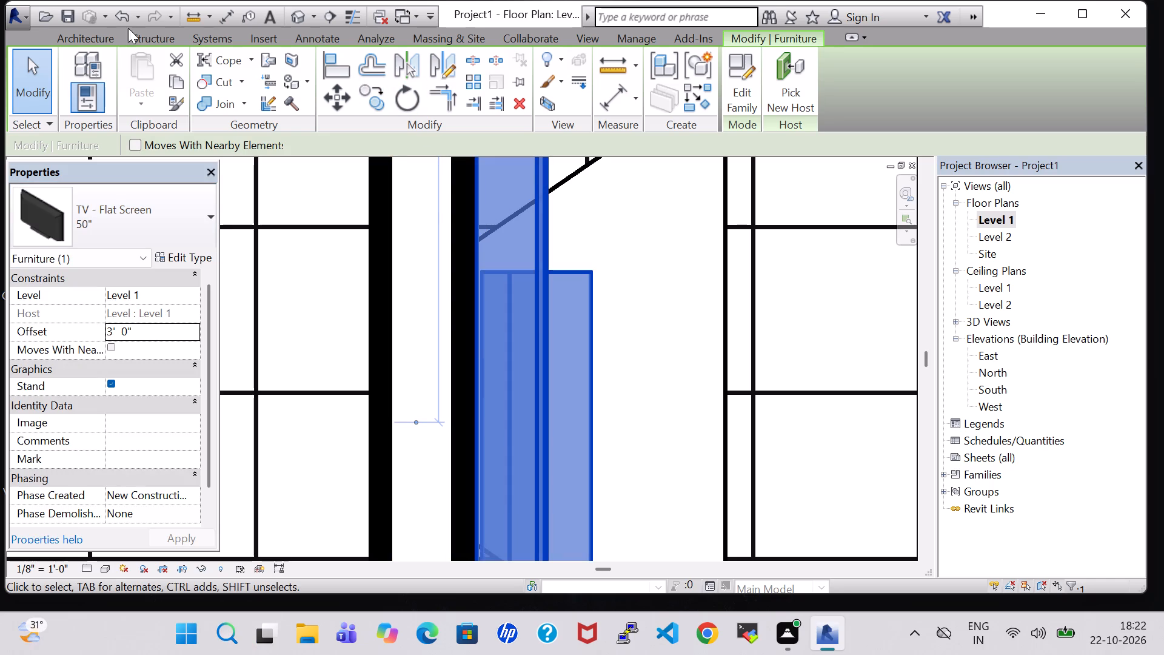
Examine the TV and its stand from several angles in the 3D view, and return to the Level 1 floor plan.
left_click(293, 21)
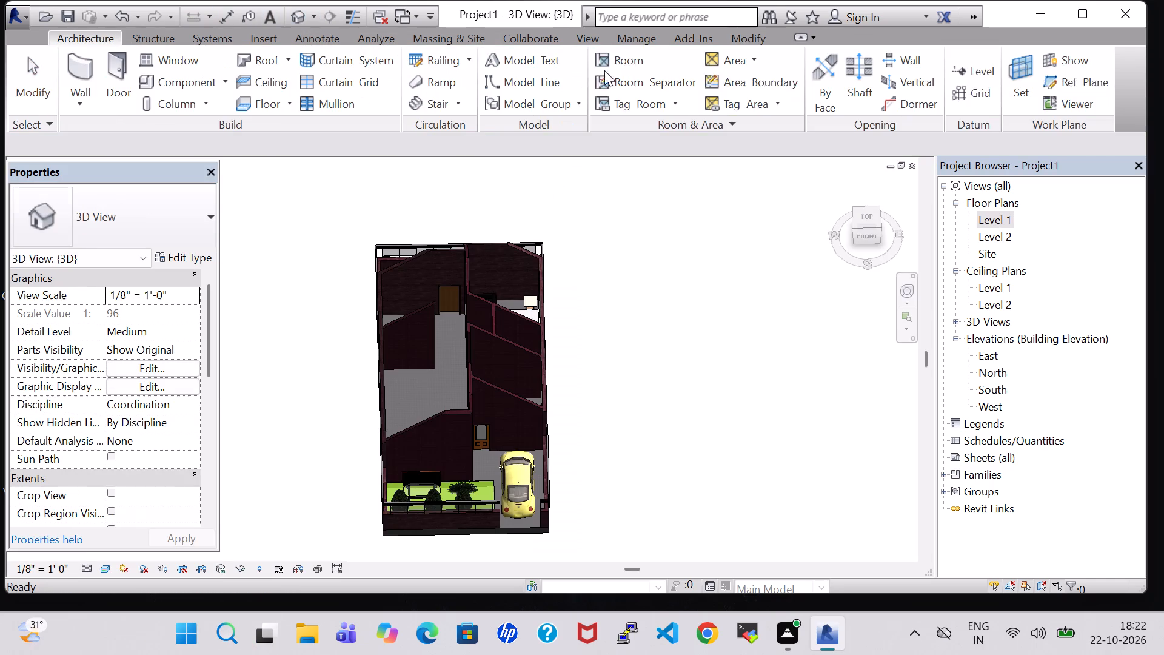
middle_click_drag(614, 324, 557, 392, "shift")
scroll(614, 324, "down", 1, "shift")
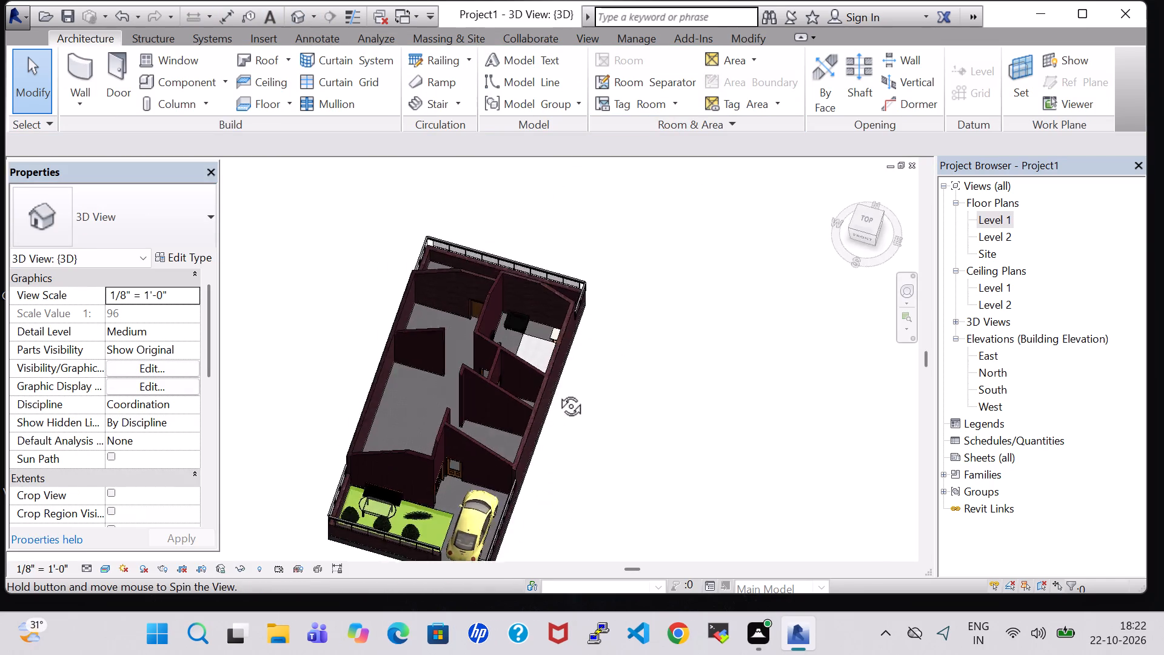
middle_click_drag(557, 392, 415, 409, "shift")
scroll(606, 446, "up", 4)
middle_click_drag(593, 445, 629, 417)
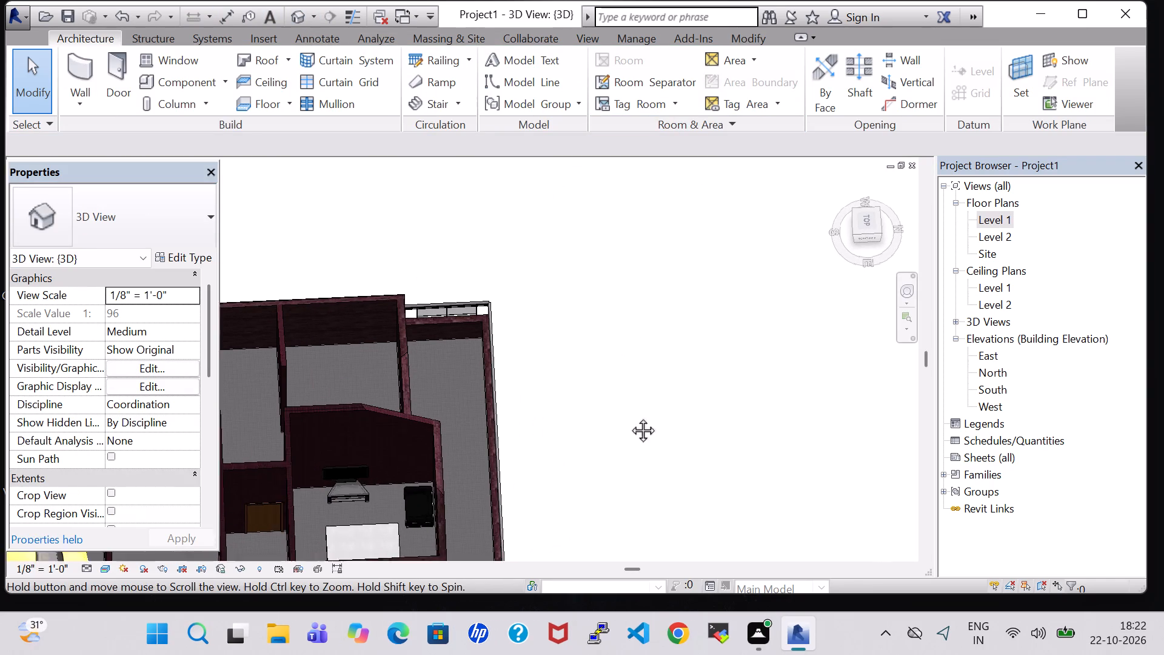
middle_click_drag(629, 417, 700, 329)
middle_click(691, 339, "shift")
scroll(691, 339, "up", 4, "shift")
scroll(663, 372, "up", 4)
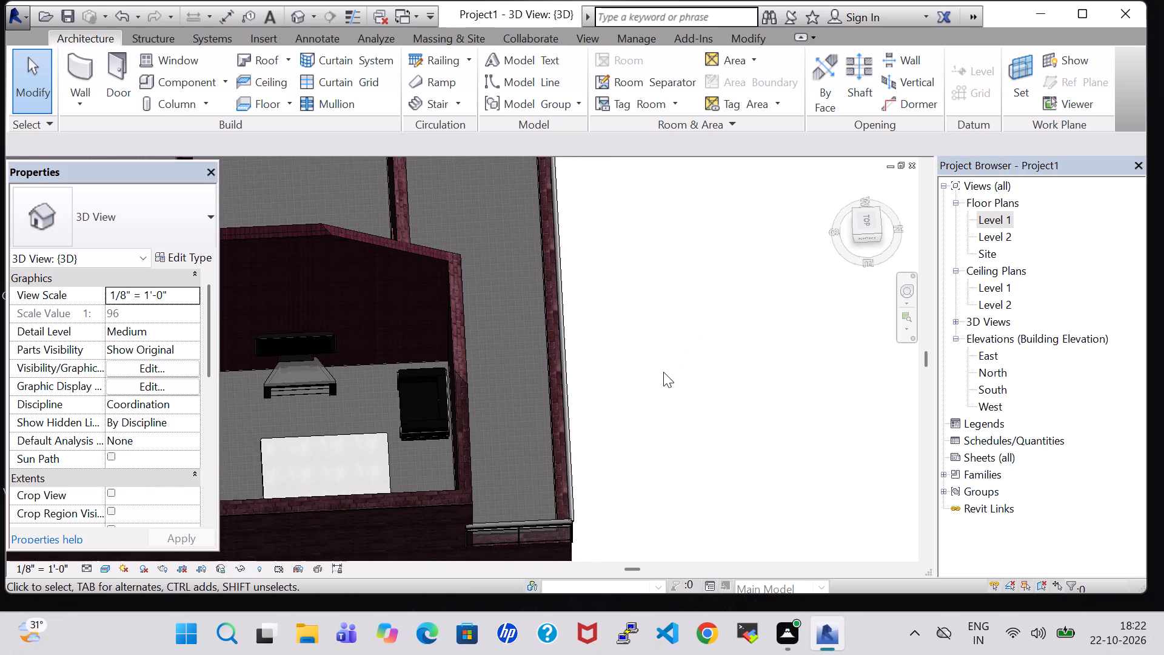
middle_click_drag(663, 372, 669, 260, "shift")
middle_click_drag(669, 260, 654, 347)
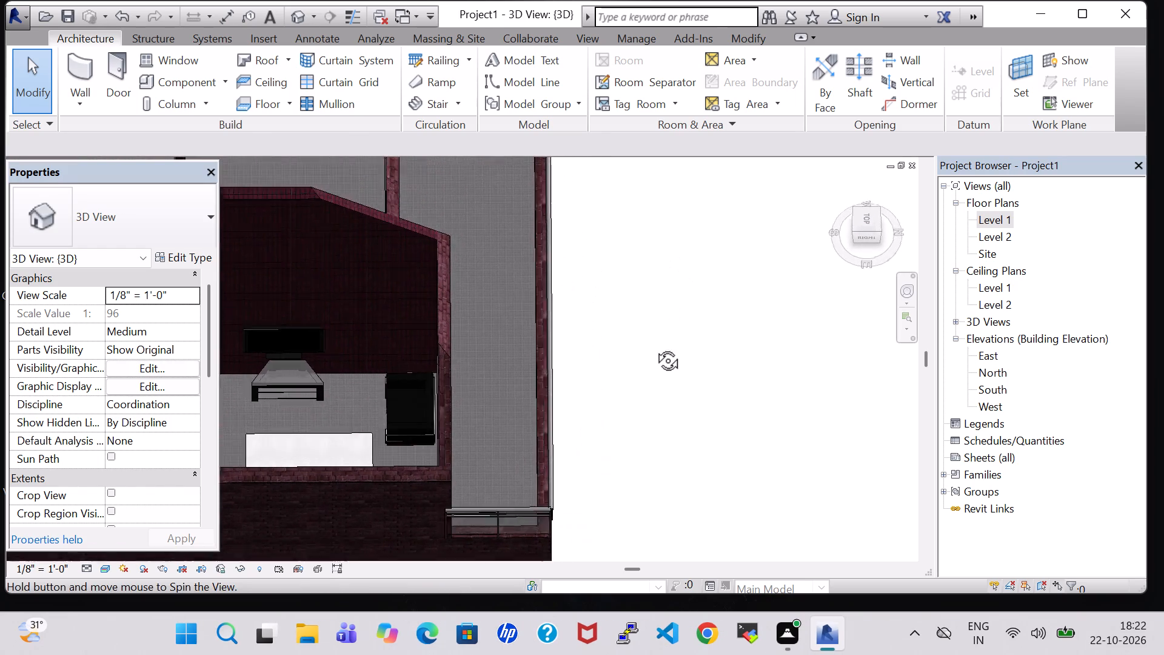
middle_click_drag(654, 347, 693, 355)
double_click(989, 222)
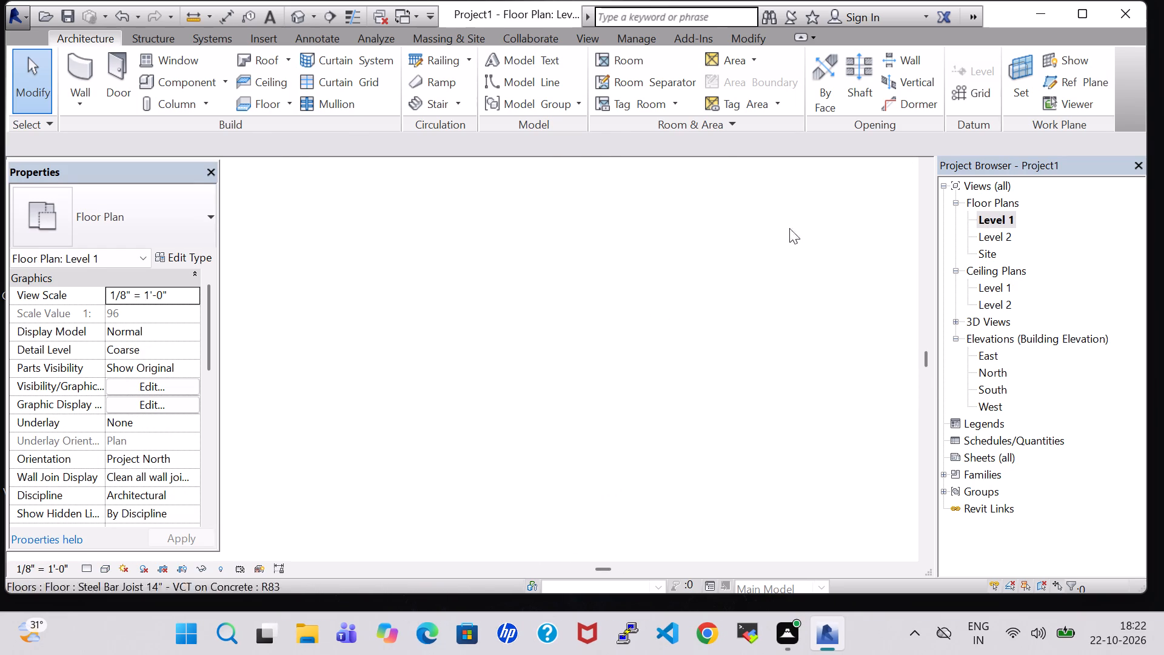
scroll(656, 314, "down", 13)
middle_click_drag(654, 314, 572, 314)
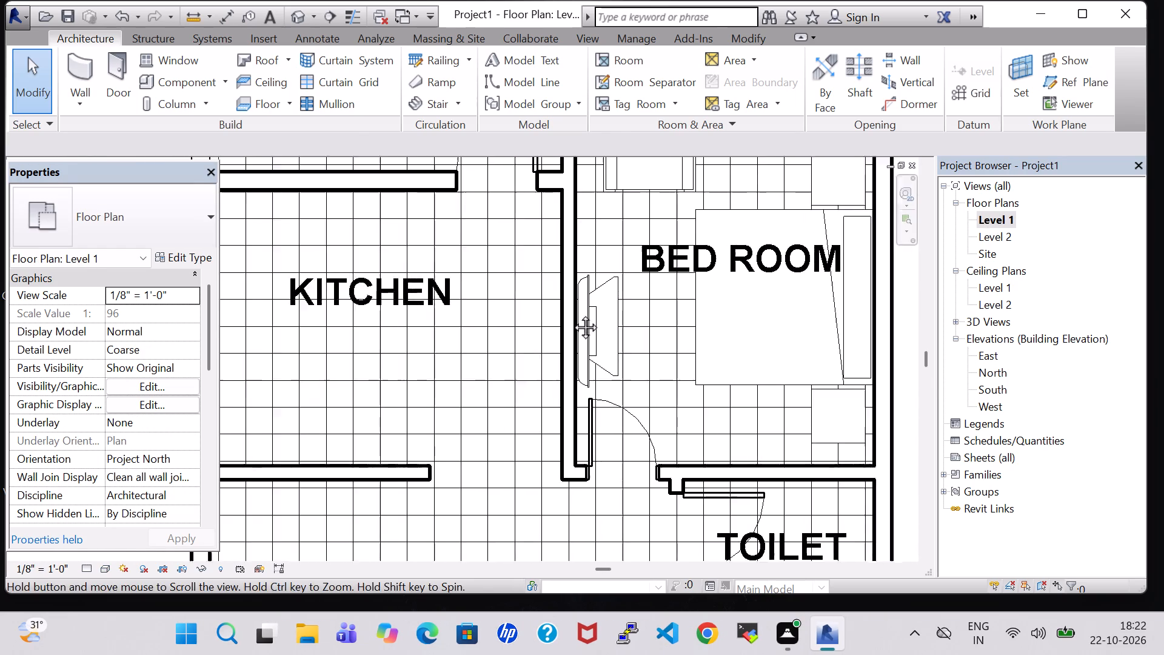
middle_click_drag(572, 314, 525, 314)
scroll(525, 300, "down", 1)
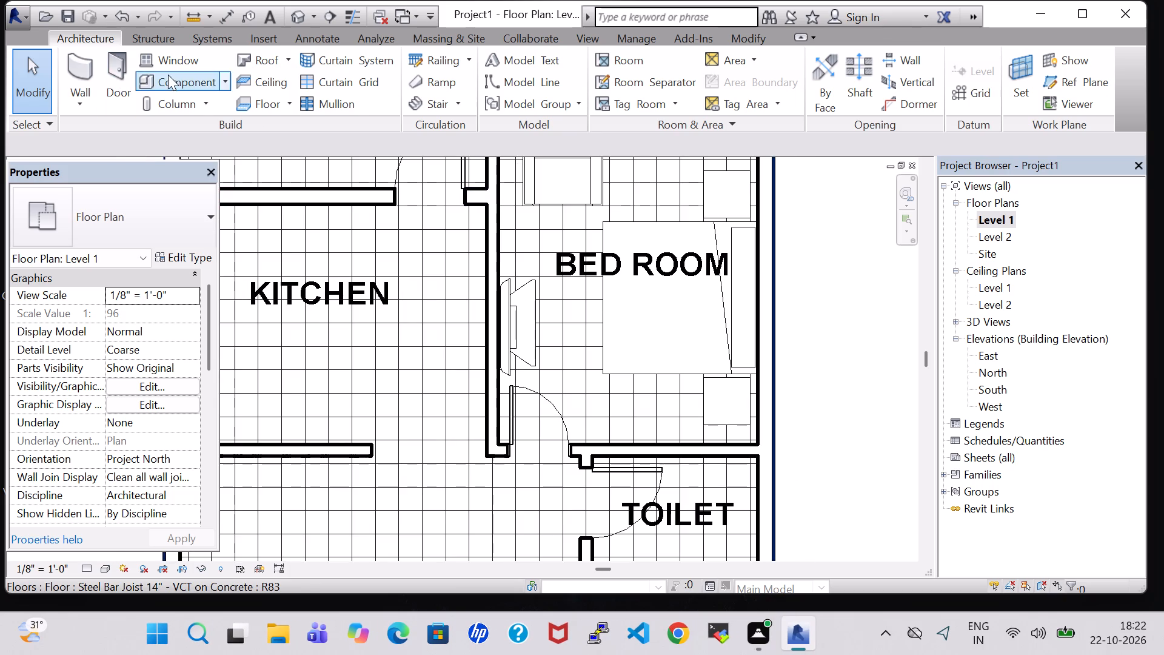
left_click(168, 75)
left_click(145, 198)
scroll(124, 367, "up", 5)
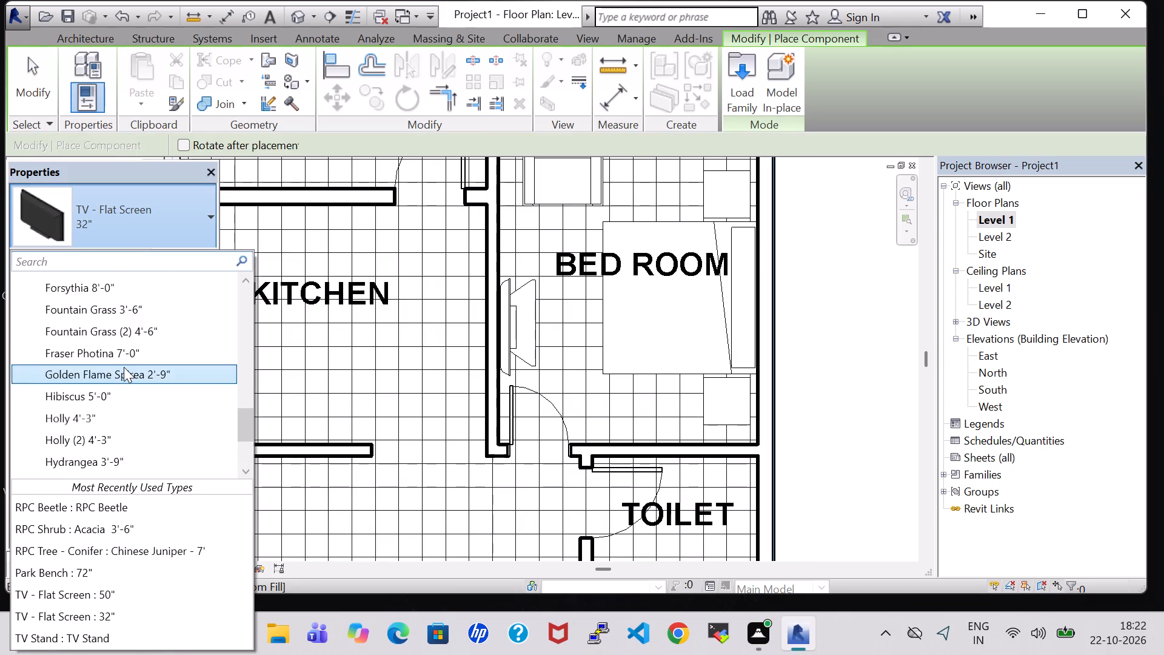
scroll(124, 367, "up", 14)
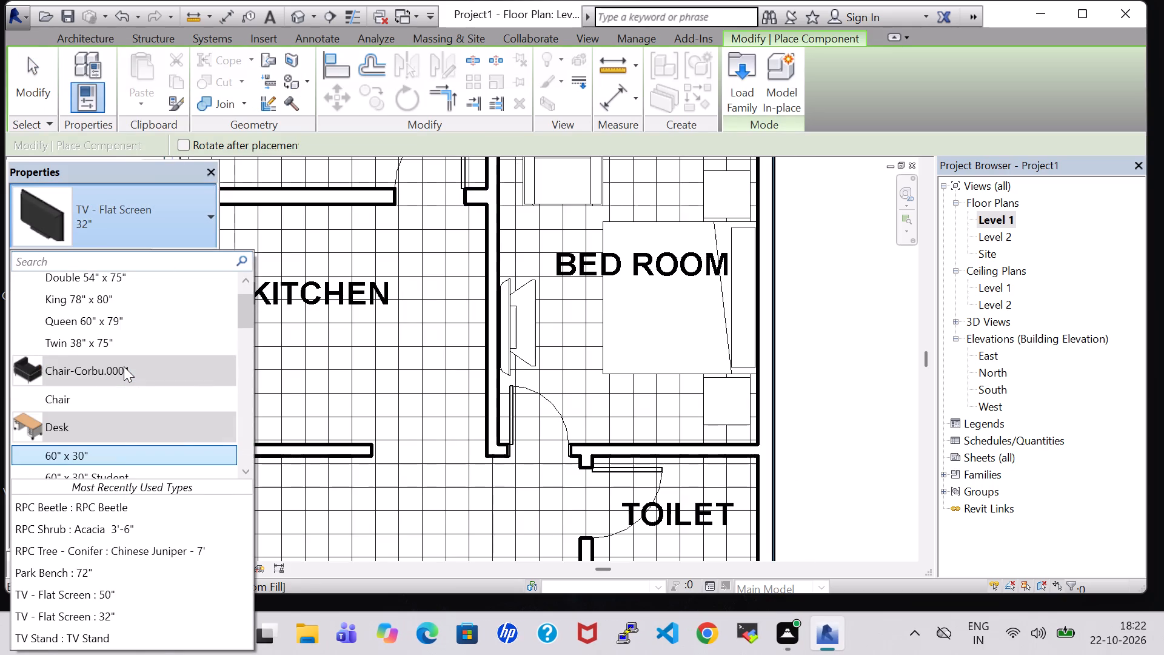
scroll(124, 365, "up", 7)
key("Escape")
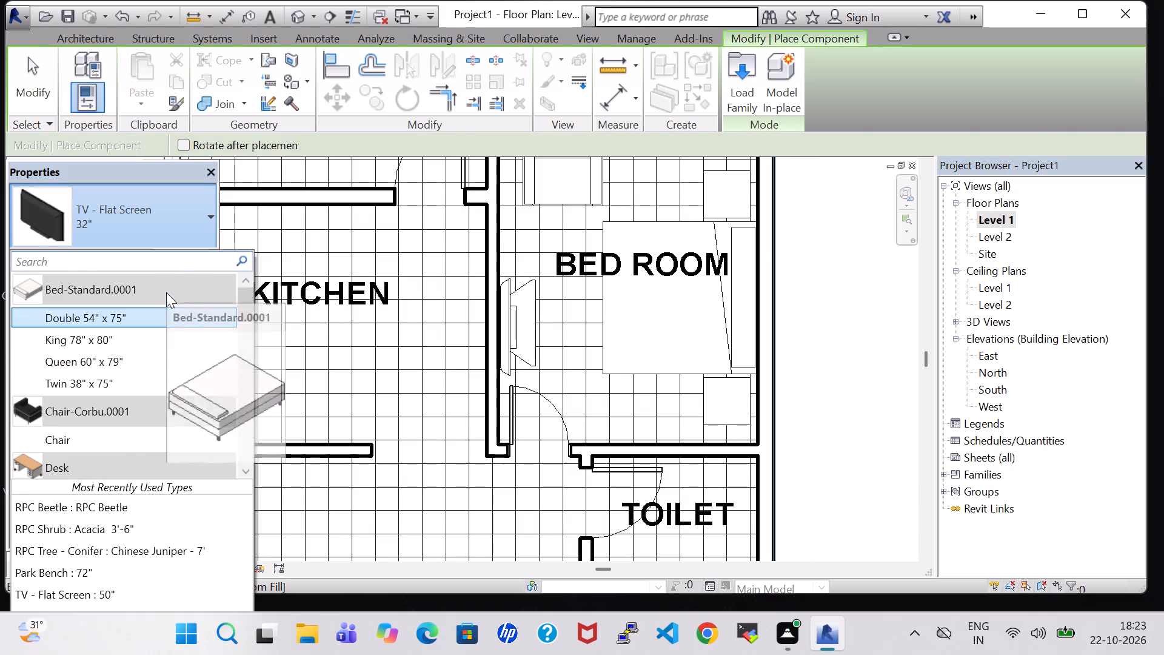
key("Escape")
Load the Dresser component family from the Storage folder of the US Imperial Furniture library.
left_click(191, 86)
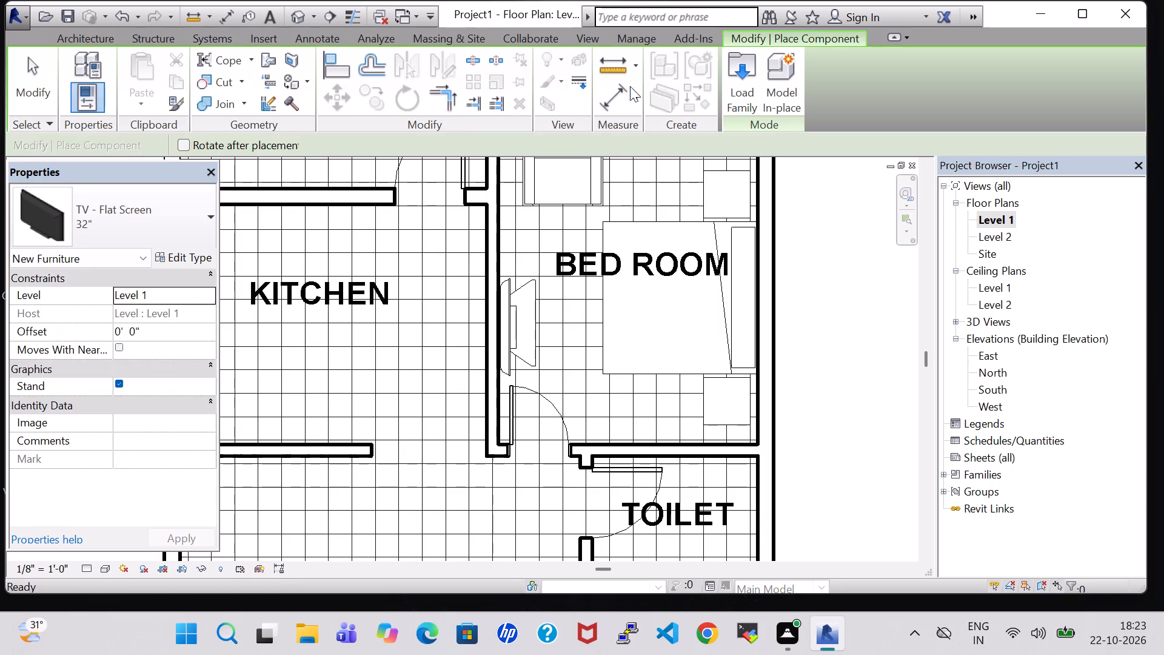
left_click(735, 85)
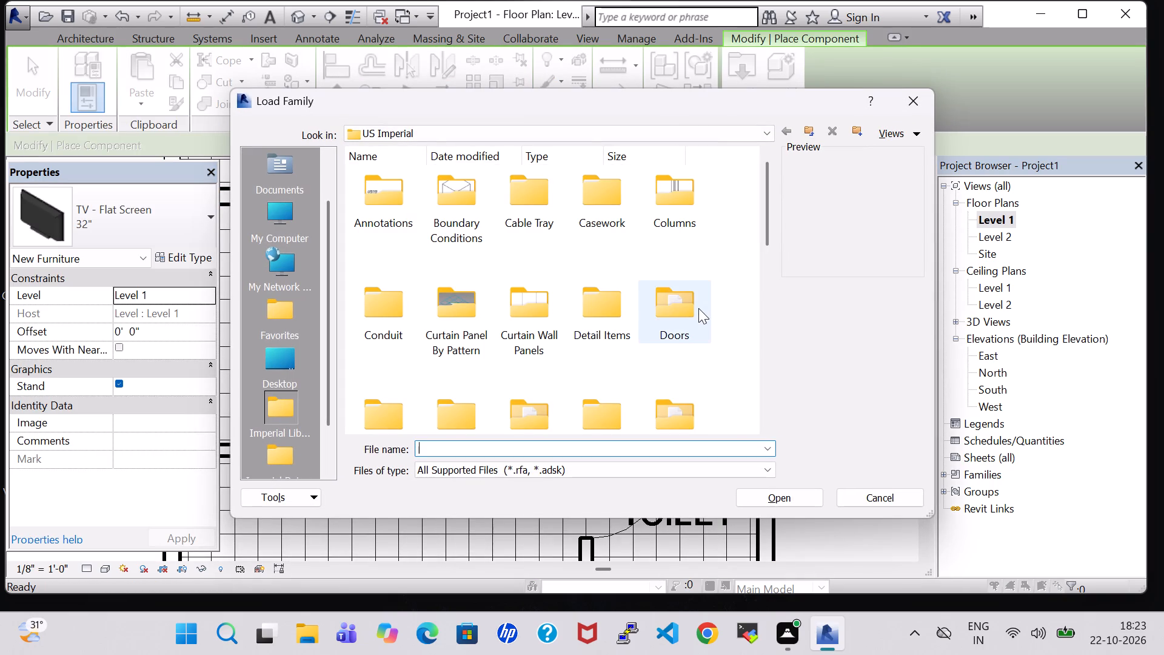
scroll(698, 308, "down", 1)
double_click(645, 230)
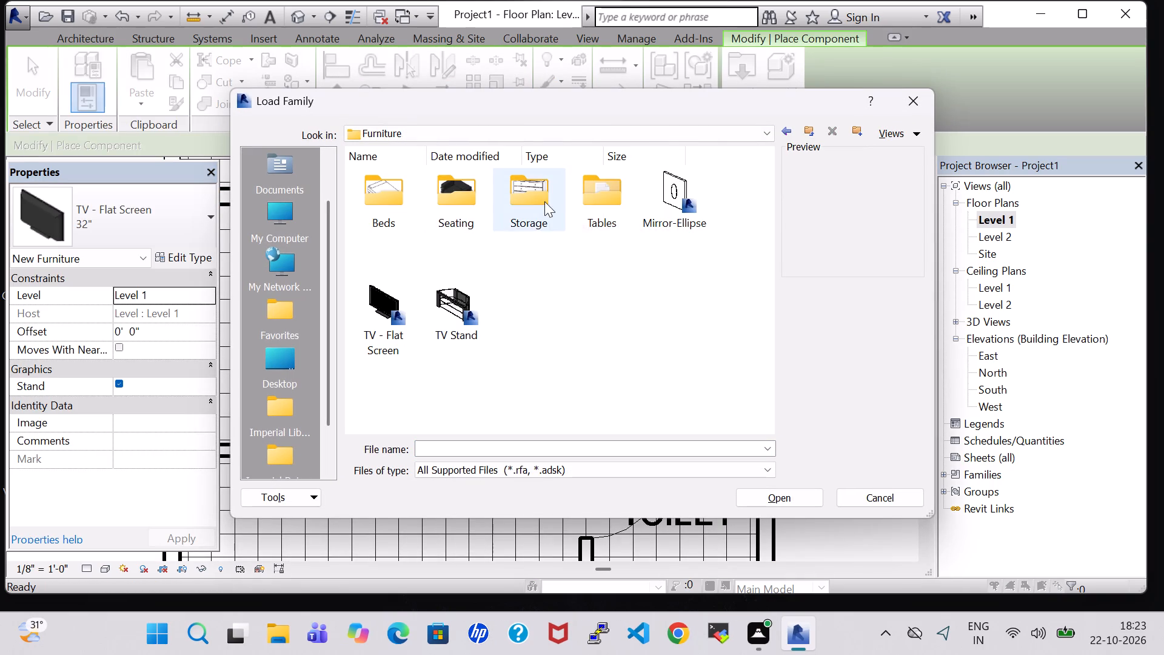
double_click(531, 201)
left_click(520, 323)
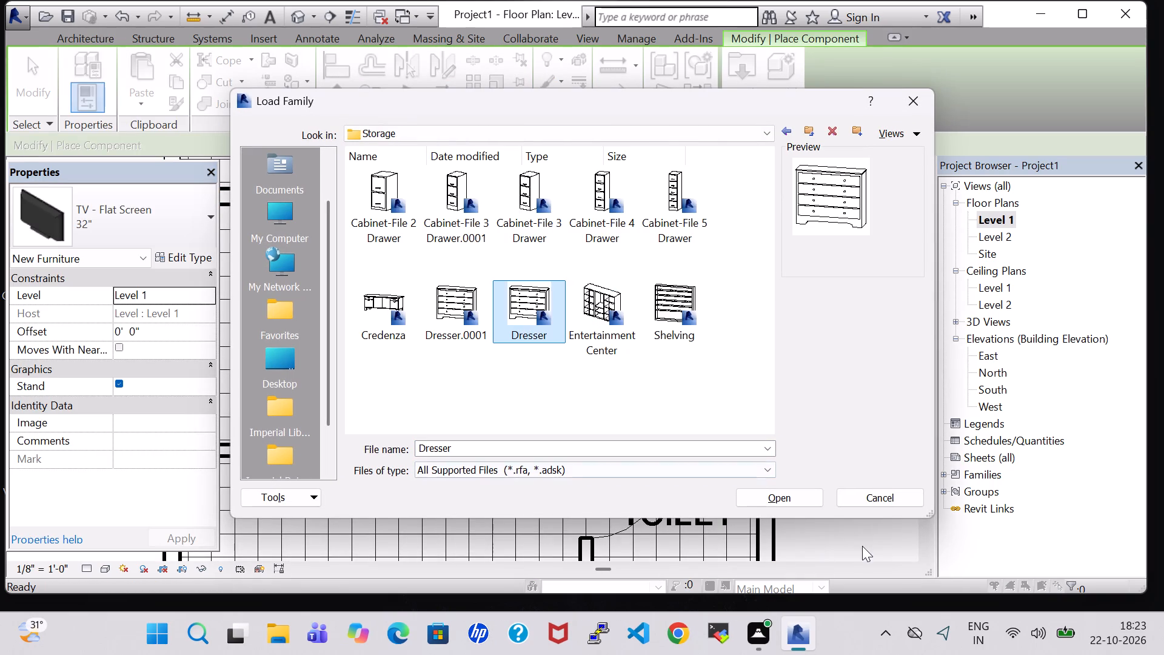
left_click(815, 496)
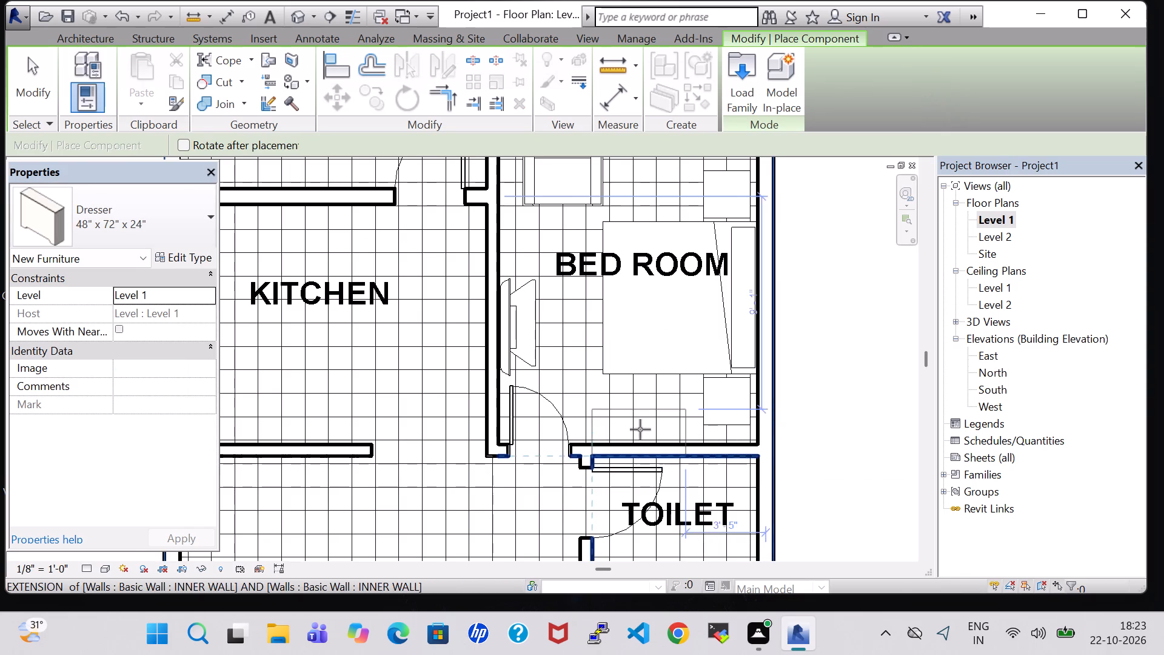
Place the 48" x 72" x 24" dresser against the bedroom wall shared with the toilet, between the door and the night stand.
scroll(640, 429, "up", 3)
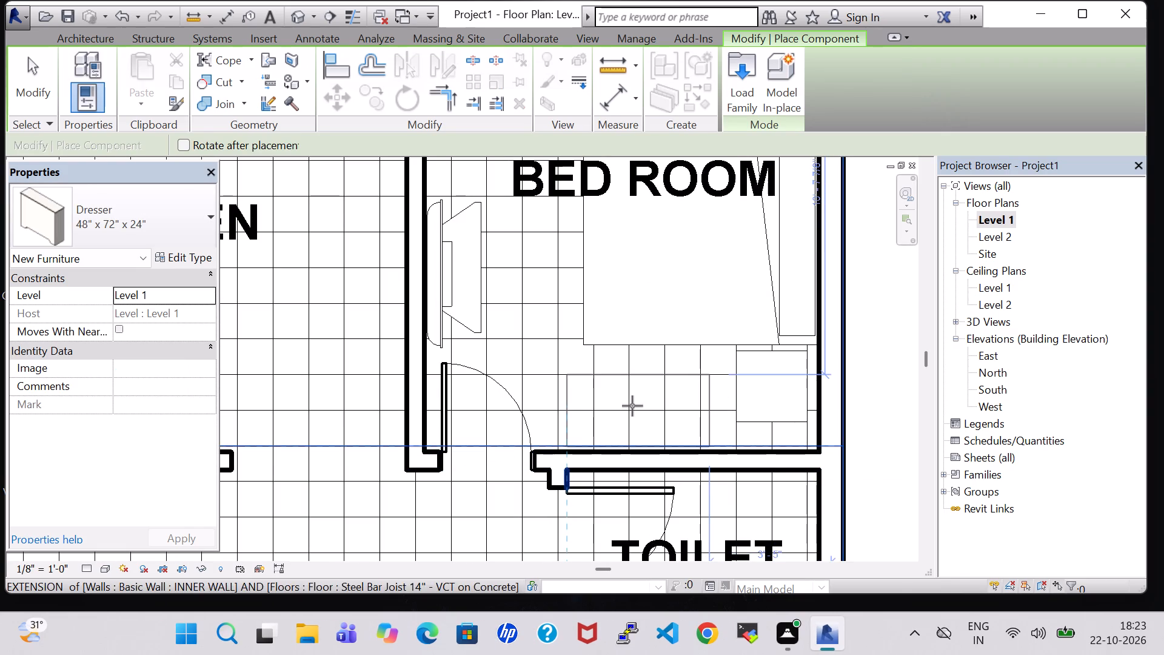
left_click(632, 406)
key("Escape")
key("Escape")
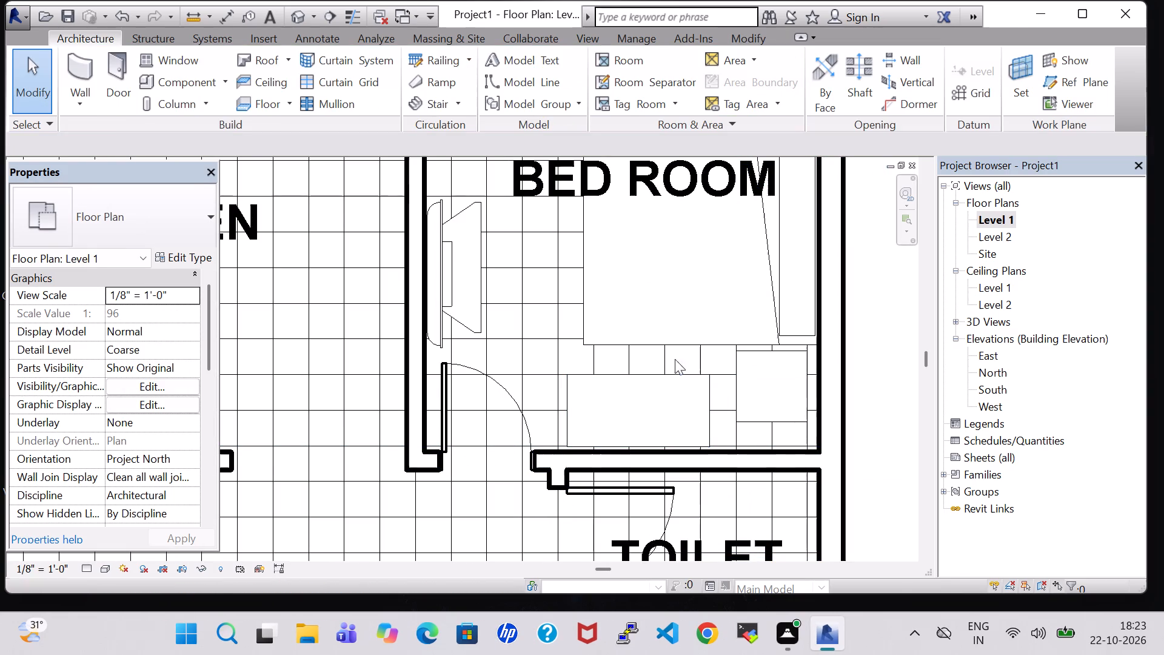
In the 3D view, turn the dresser around so its front faces the bed, and return to the Level 1 floor plan.
left_click(292, 19)
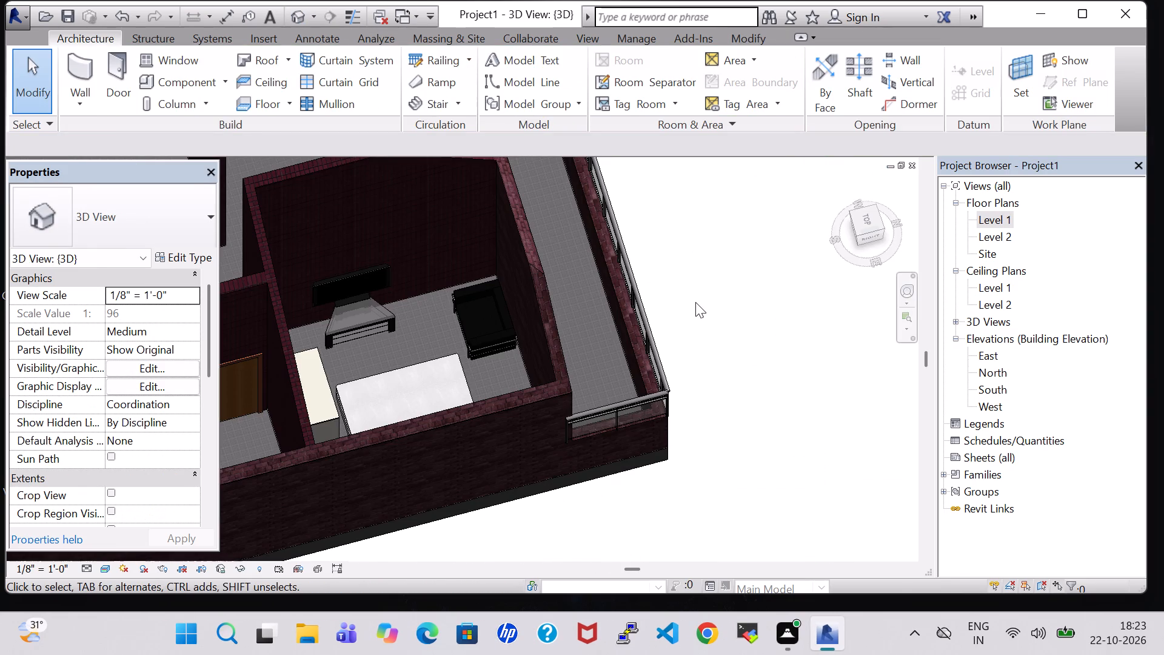
middle_click_drag(701, 289, 637, 307, "shift")
middle_click_drag(603, 445, 740, 353)
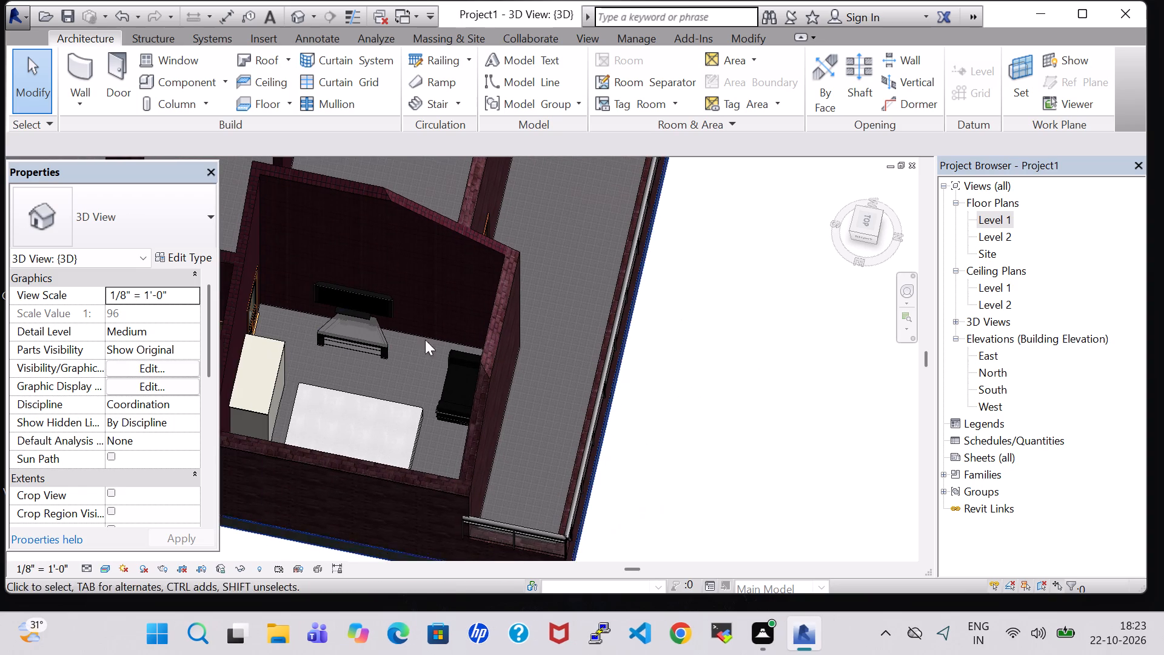
left_click(259, 368)
left_click(277, 355)
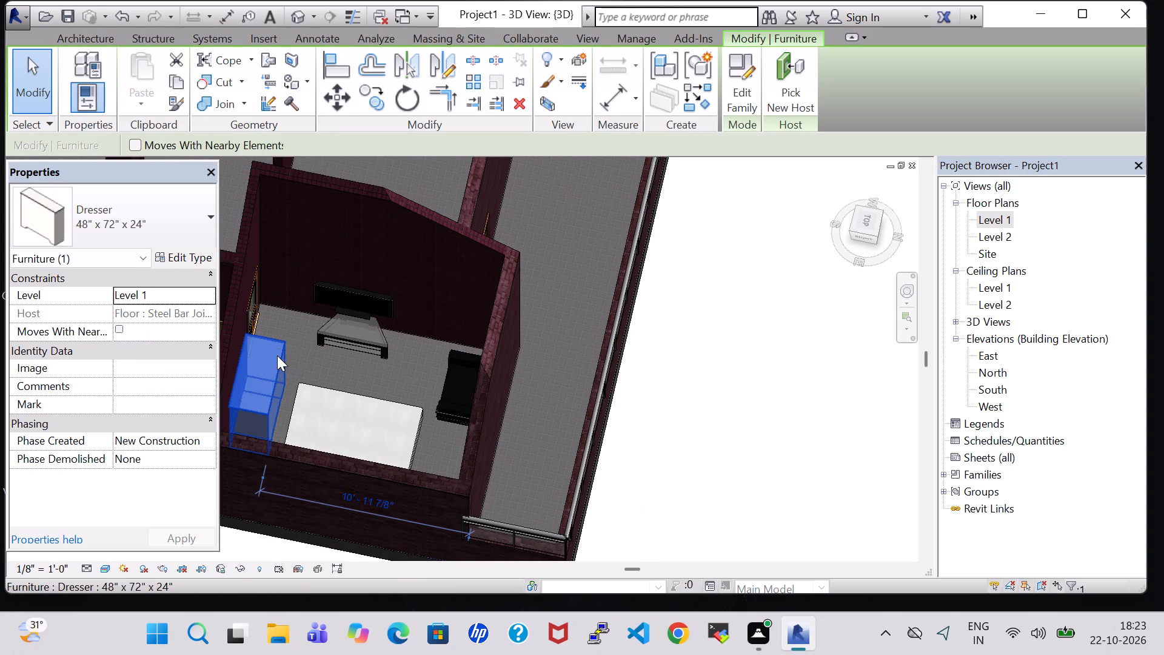
key("space")
key("space")
left_click(732, 400)
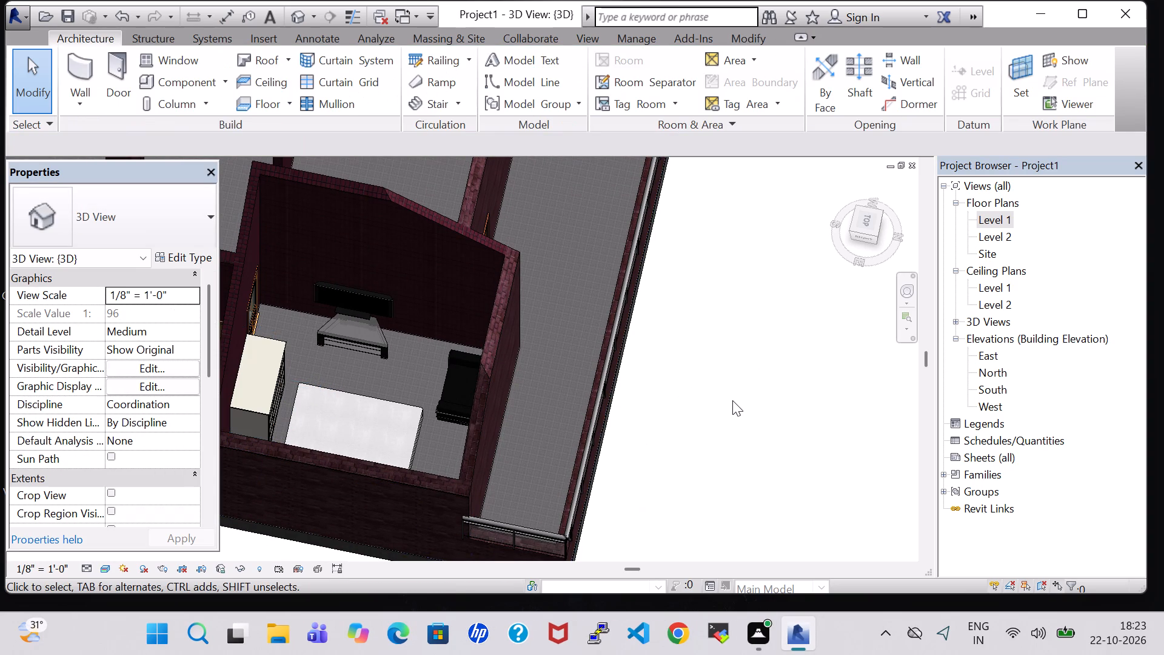
middle_click_drag(732, 371, 744, 486, "shift")
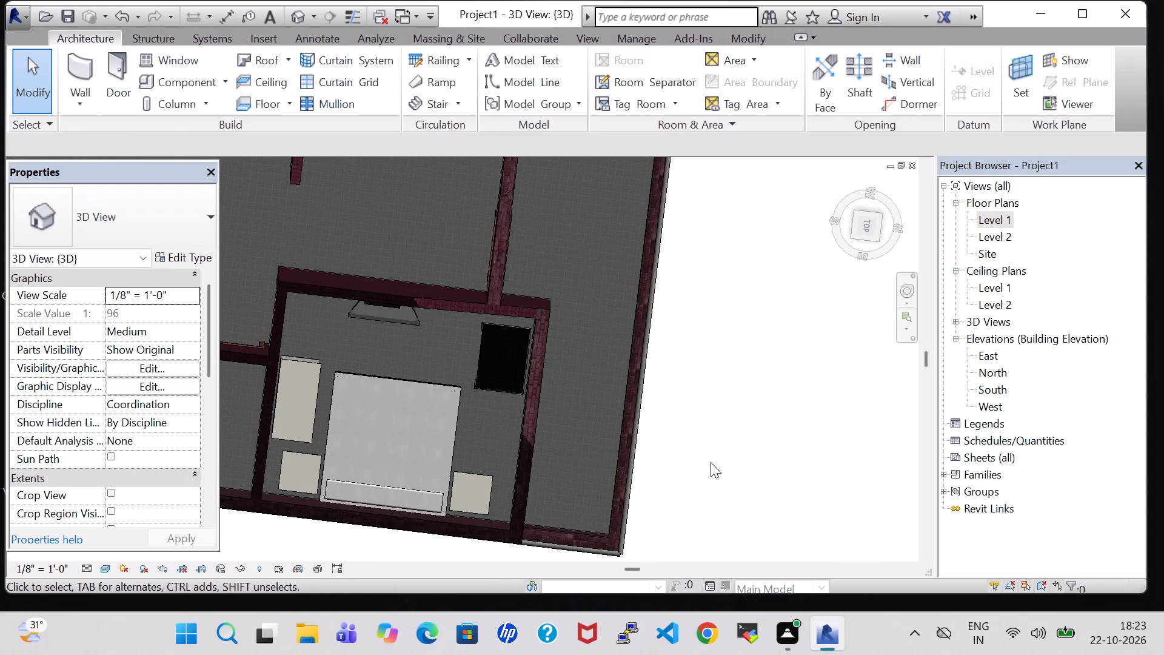
double_click(998, 212)
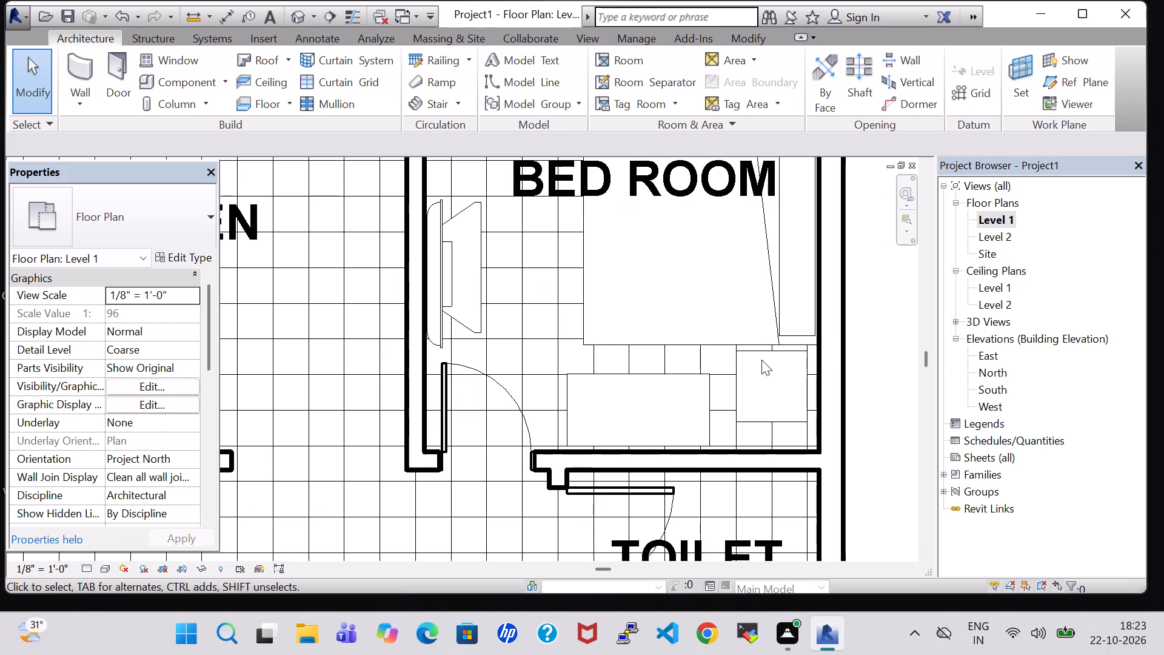
Change the bedroom bed to the Queen 60" x 79" type.
left_click(772, 288)
left_click(172, 229)
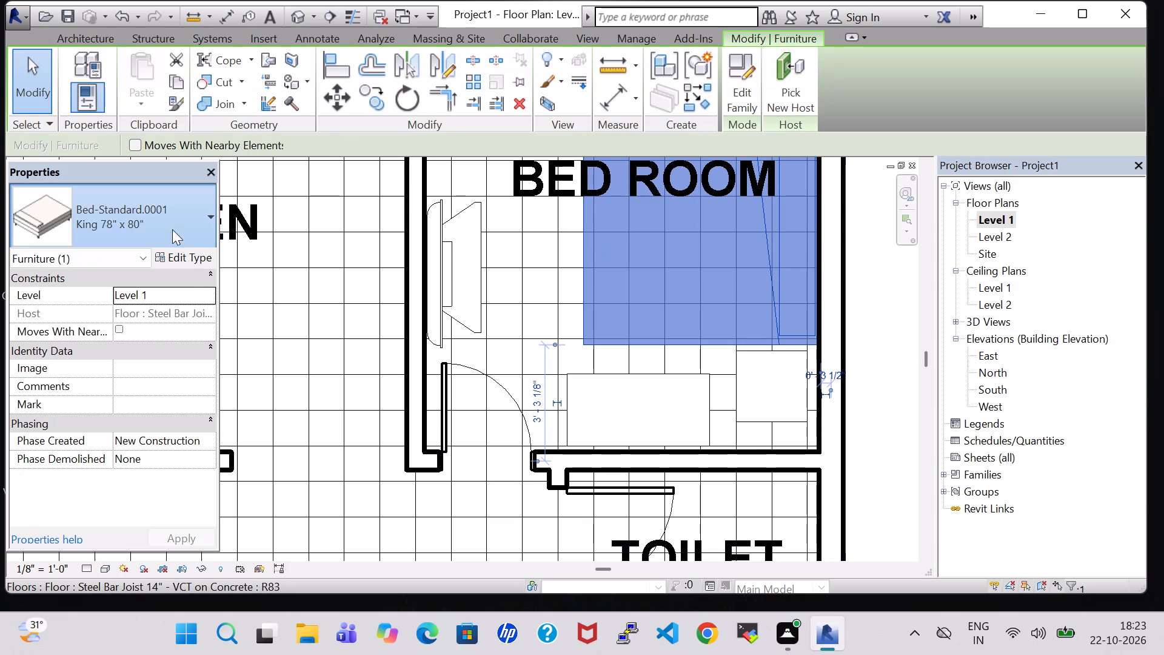
left_click(87, 365)
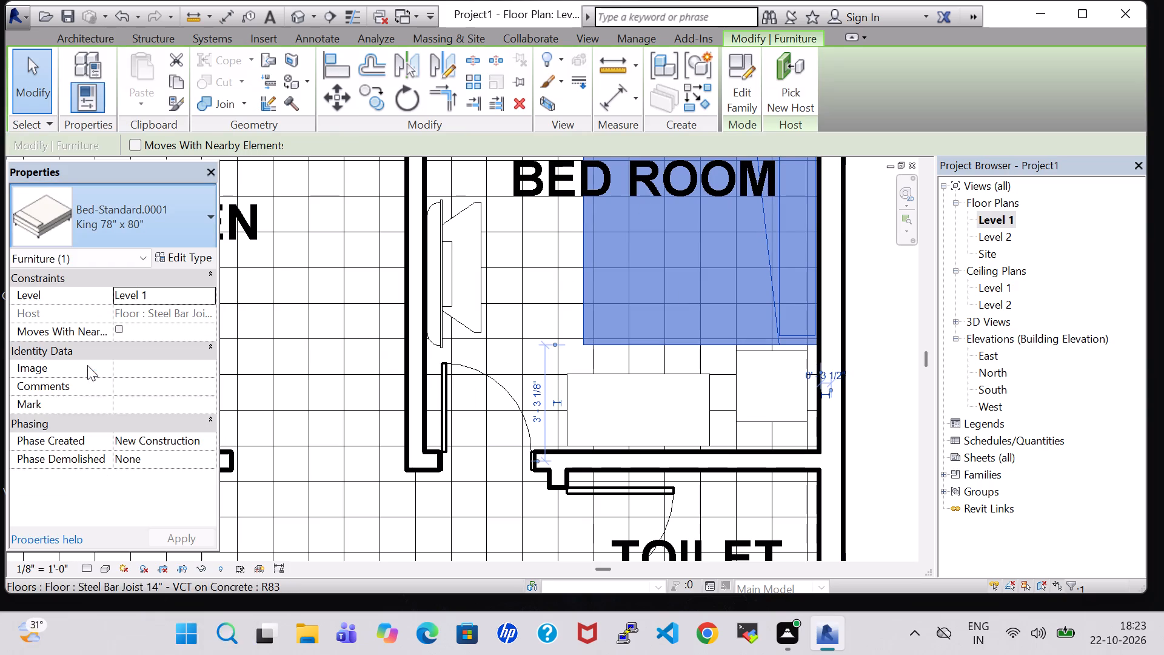
left_click(874, 344)
Nudge the night stand on the chair side of the bed closer to the bed.
middle_click_drag(882, 324, 833, 410)
left_click(725, 184)
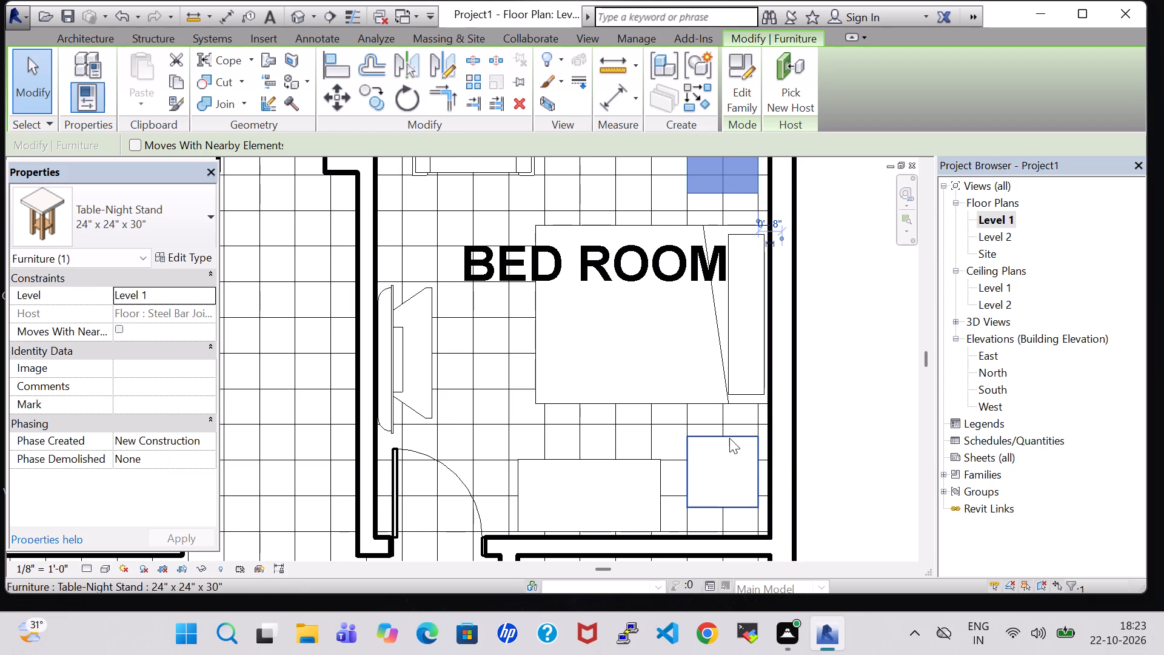
key("Up")
key("Up")
key("Down")
key("Down")
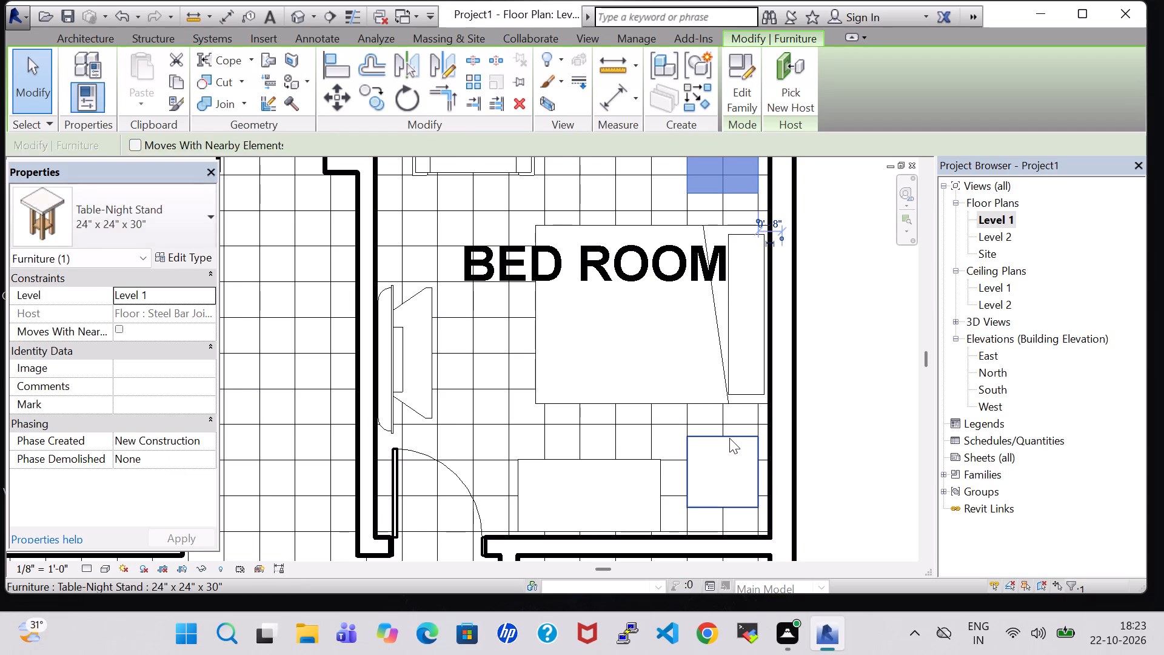
key("Down")
key("Down")
key("Down")
key("Down")
key("Down")
key("Down")
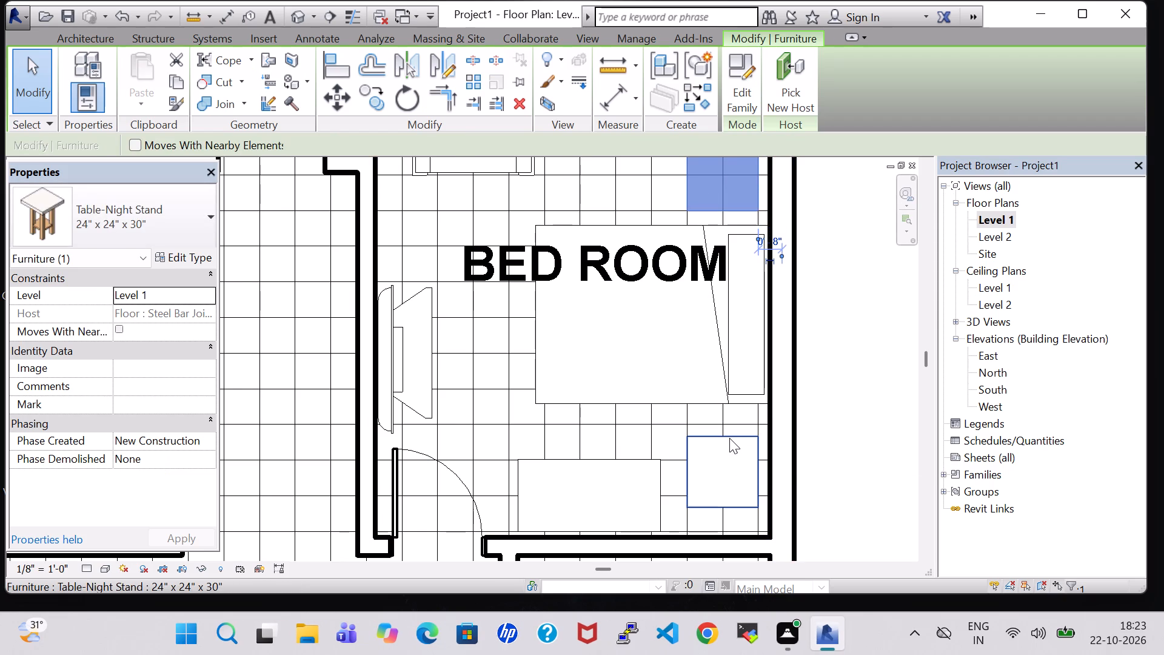
Nudge the night stand next to the dresser toward the bed until it sits just beside the bed's edge.
left_click(729, 438)
key("Up")
key("Up")
key("Up")
key("Up")
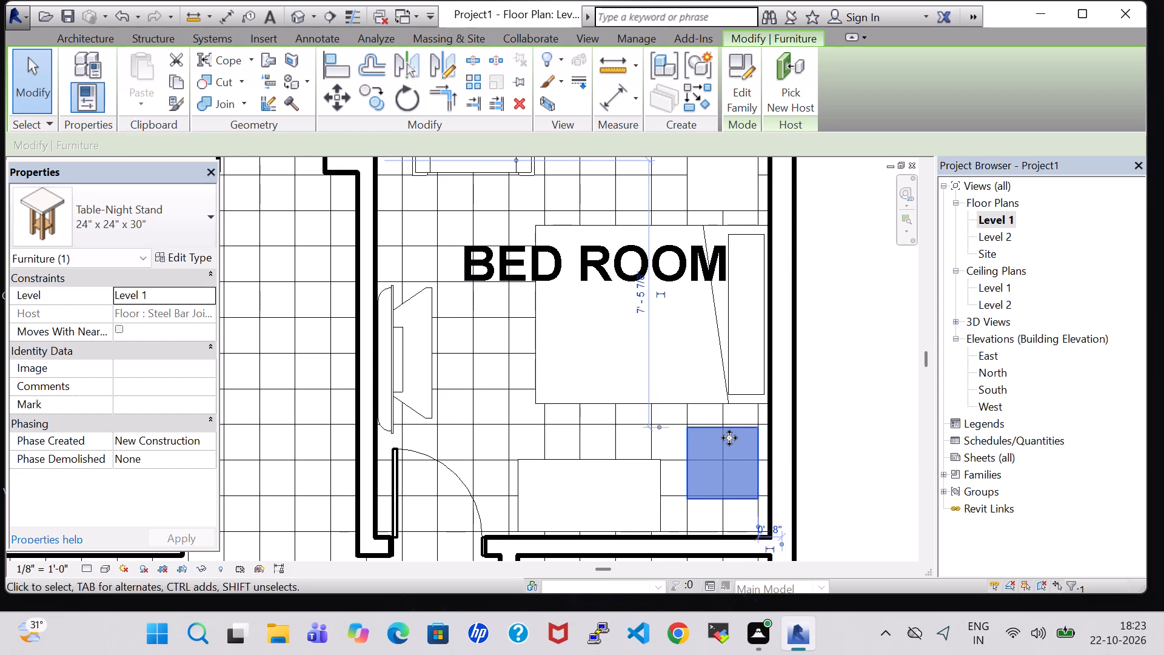
key("Up")
key("Up")
key("Up")
key("Up")
key("Up")
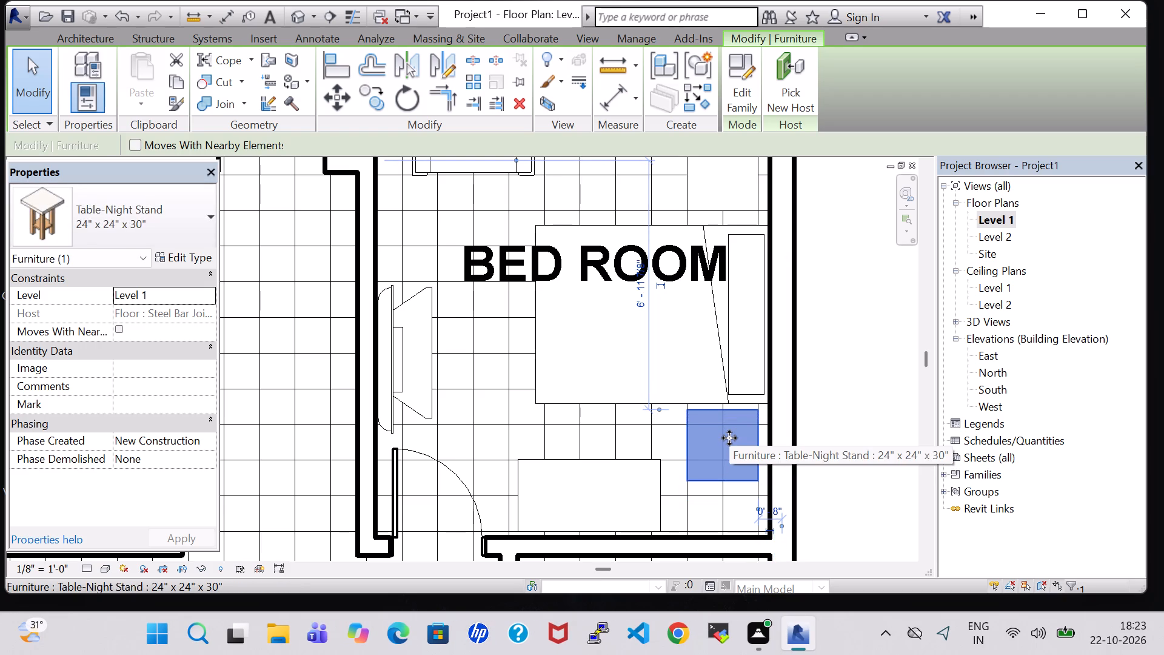
Nudge the chair-side night stand further toward the bed, closing most of the remaining gap.
left_click(712, 181)
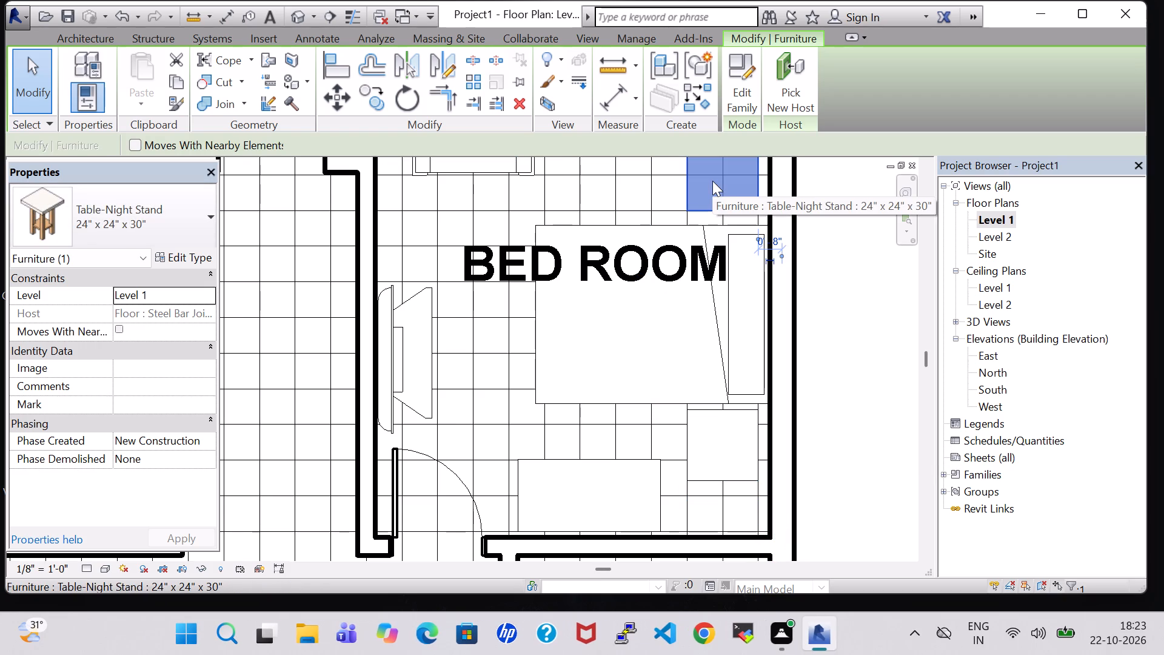
key("Down")
key("Down")
key("Down")
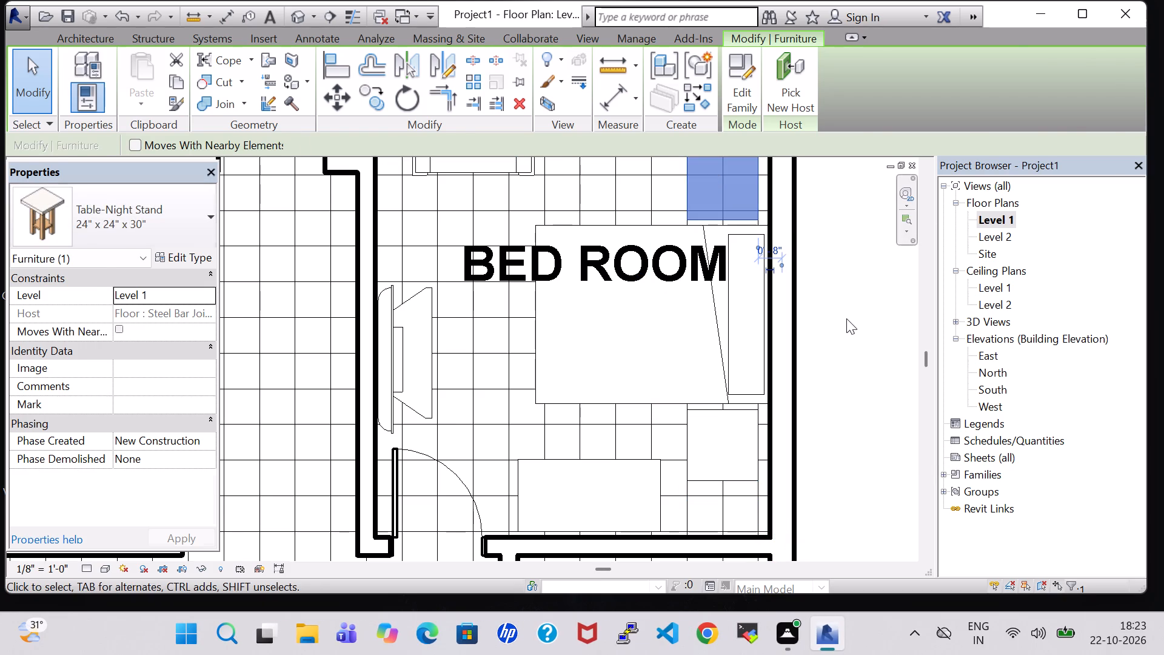
left_click(846, 318)
Examine the rearranged bedroom furniture from several angles in the 3D view, and return to the Level 1 floor plan.
scroll(846, 318, "down", 4)
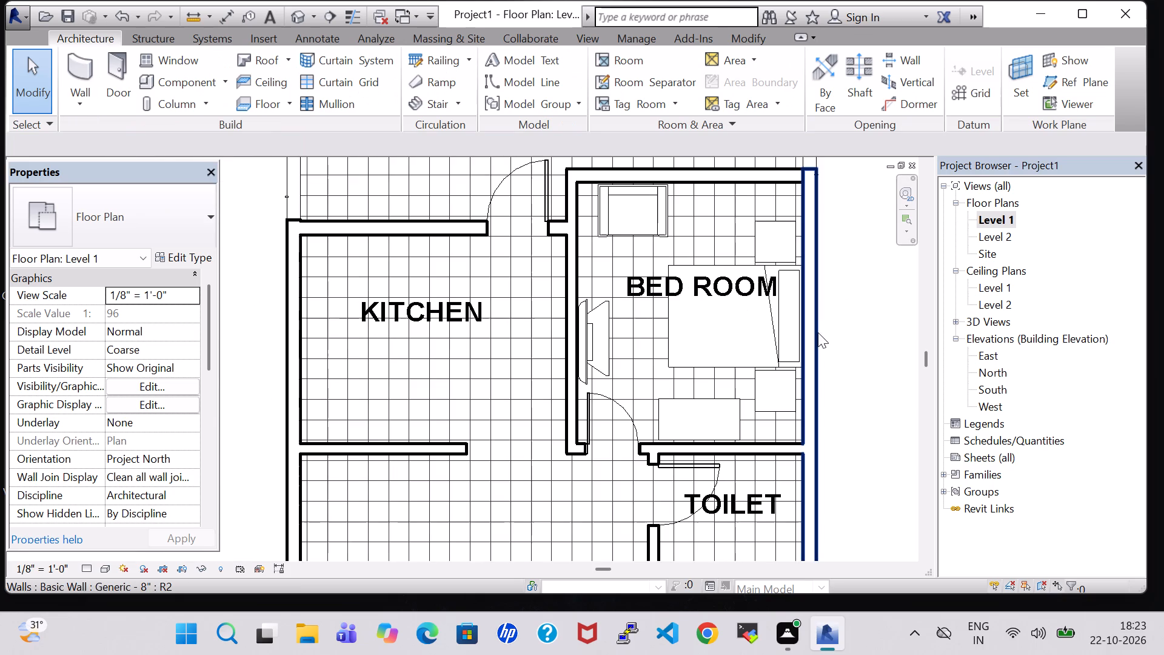
left_click(290, 18)
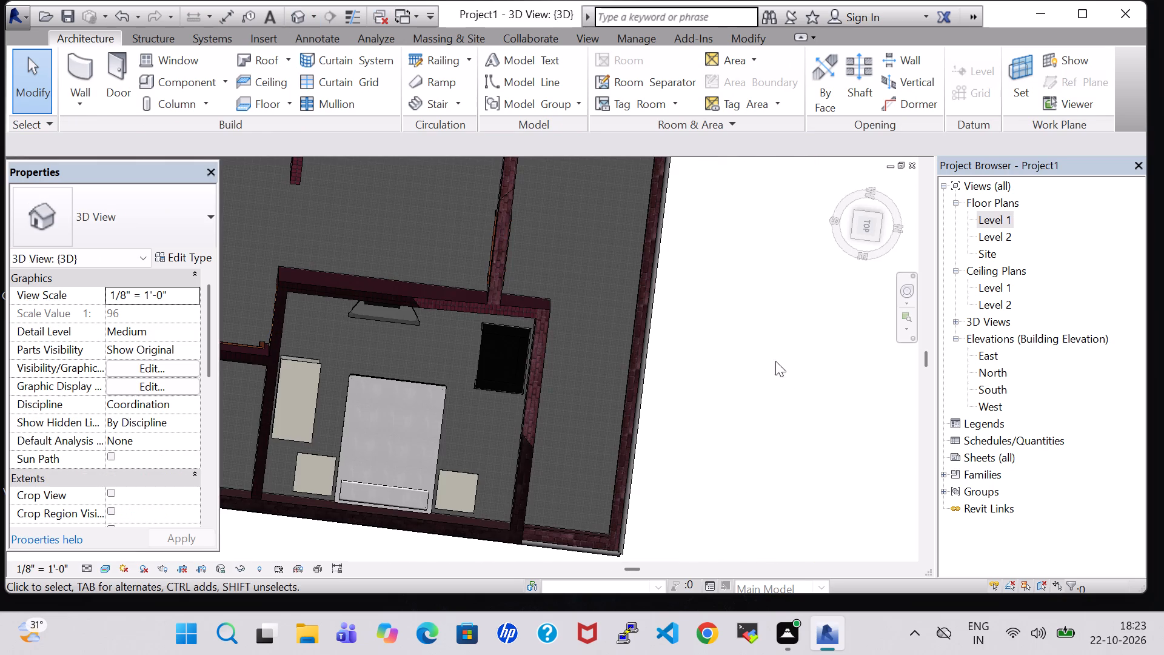
middle_click_drag(788, 387, 747, 343, "shift")
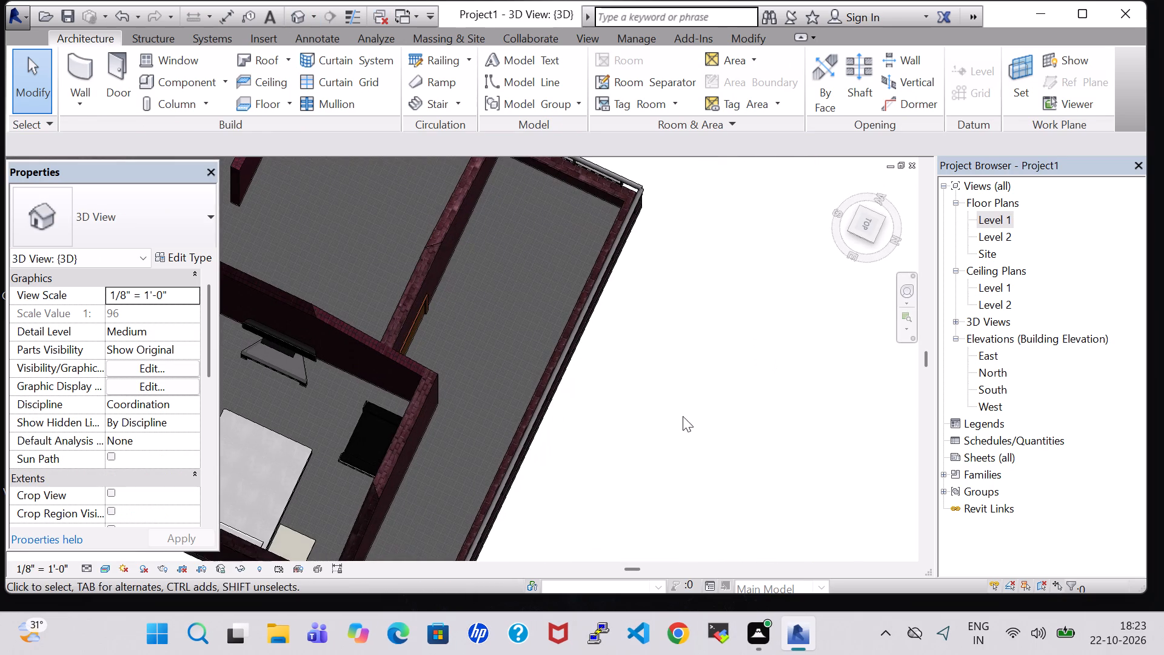
middle_click_drag(667, 420, 733, 296)
scroll(724, 320, "down", 1)
middle_click_drag(675, 435, 671, 387, "shift")
middle_click_drag(637, 348, 651, 349, "shift")
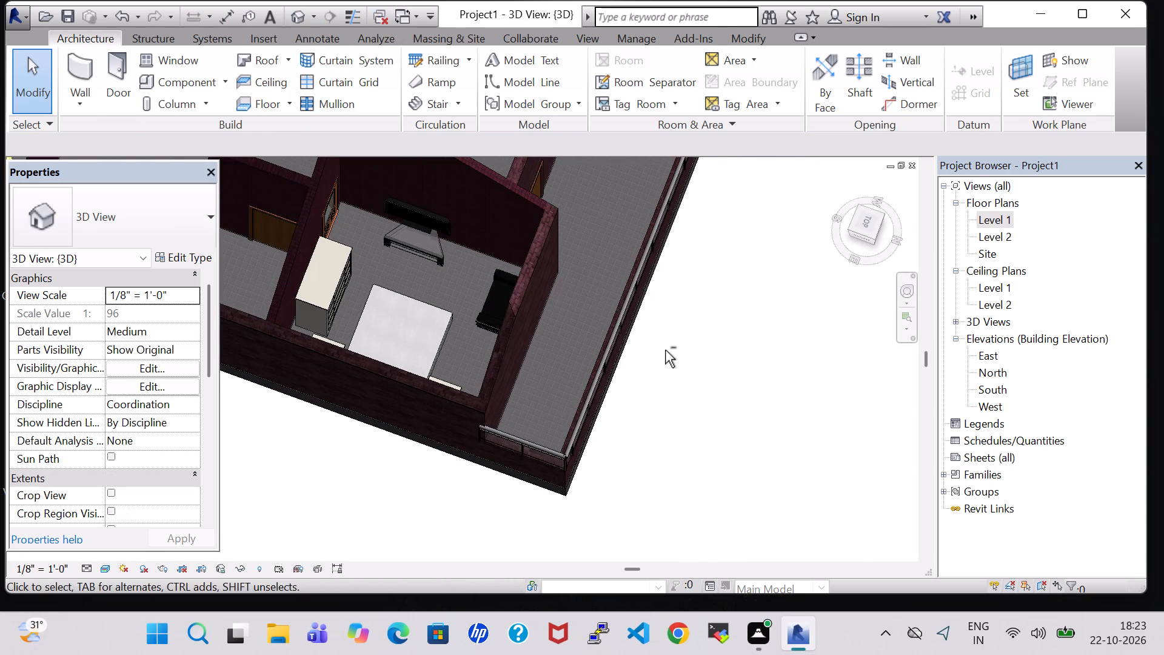
middle_click_drag(611, 429, 664, 452, "shift")
middle_click_drag(664, 456, 664, 486, "shift")
double_click(998, 221)
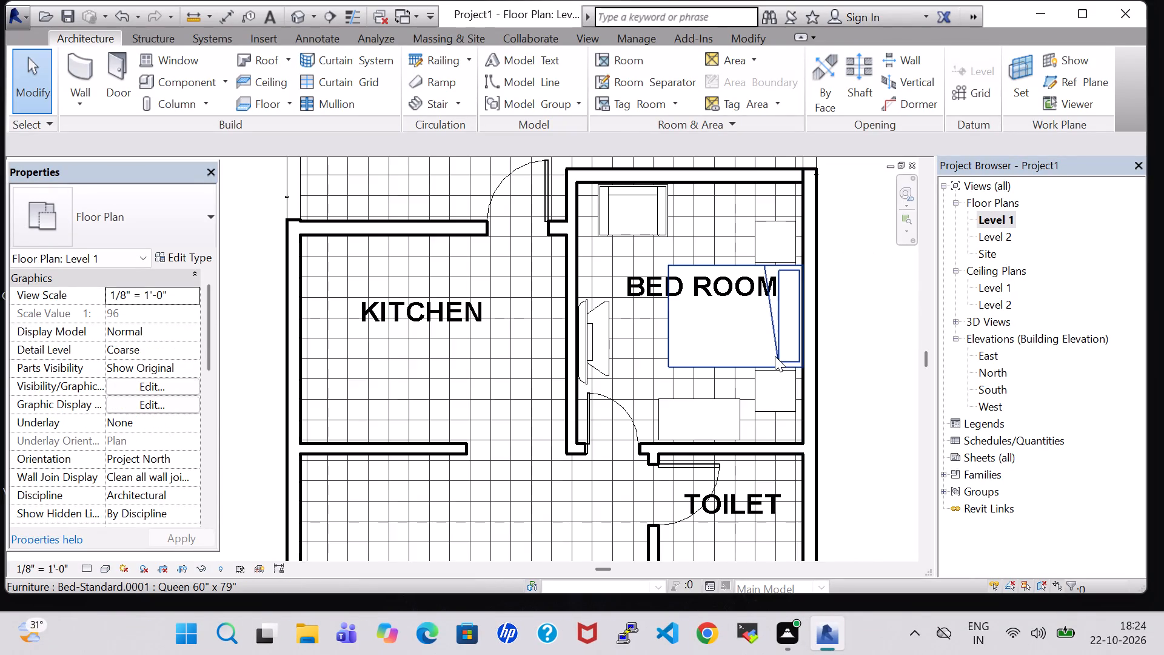
Load the Casement 3x3 with Trim window family from the Windows folder of the US Imperial library.
scroll(775, 356, "down", 3)
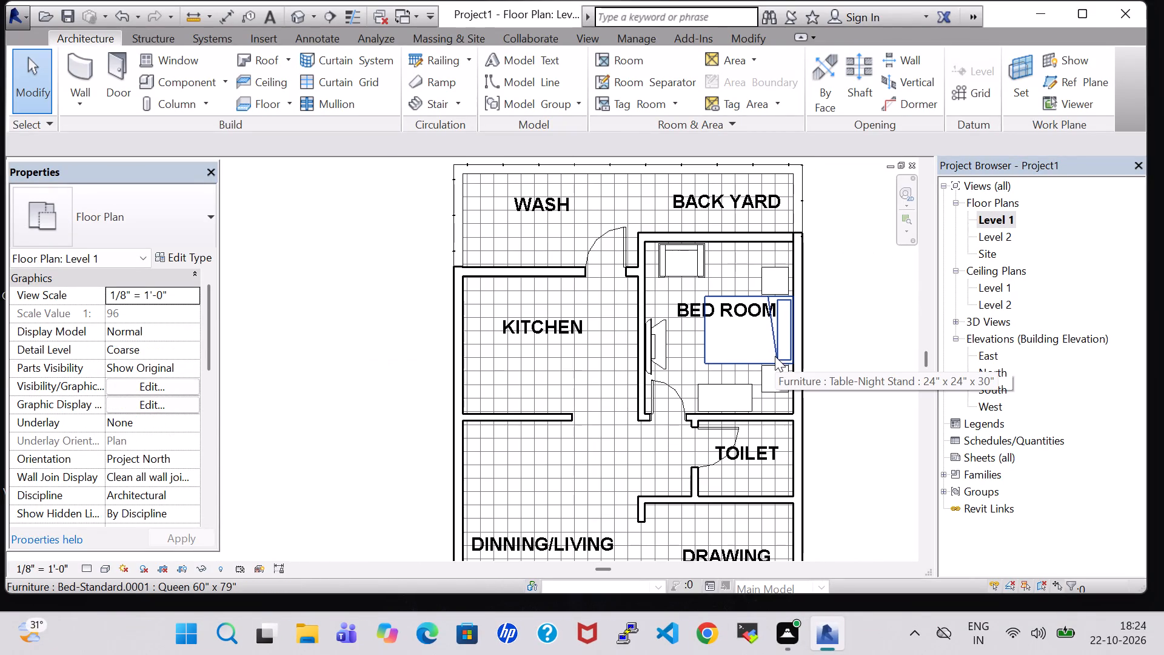
scroll(718, 329, "down", 1)
middle_click_drag(863, 341, 811, 354)
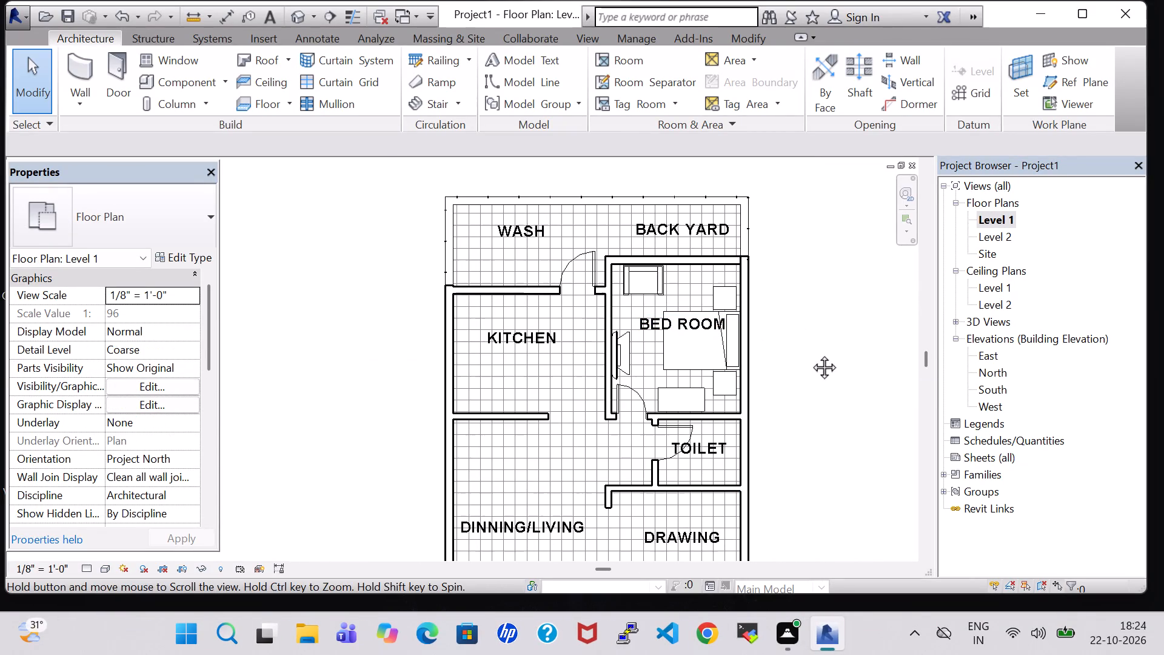
middle_click_drag(811, 354, 789, 358)
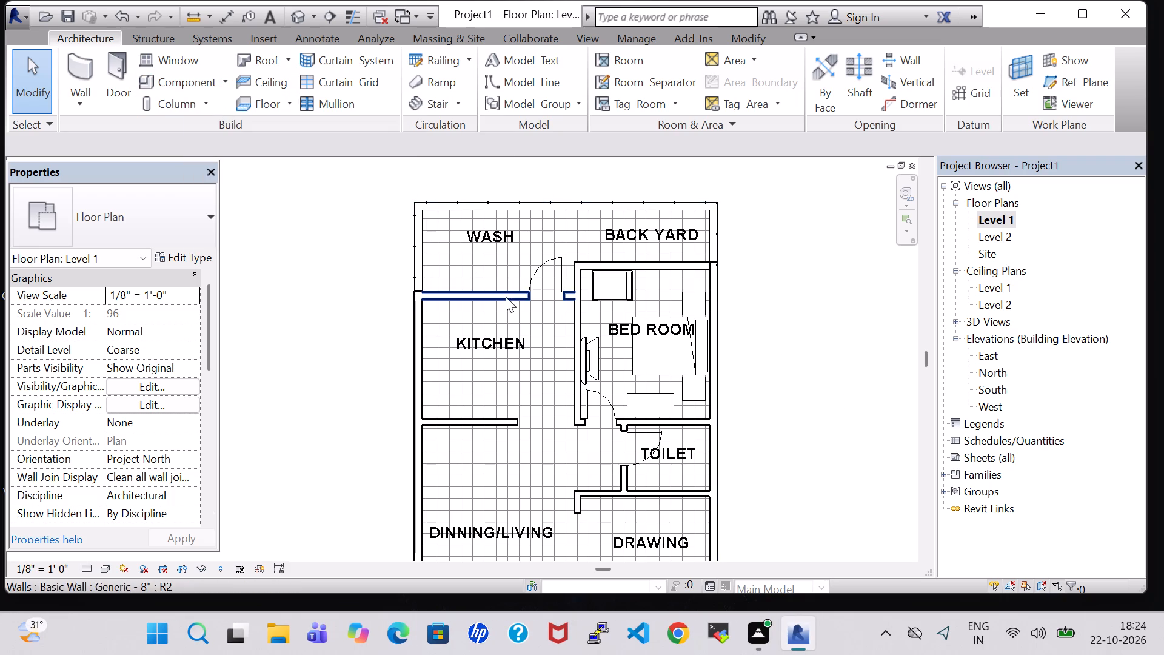
left_click(178, 63)
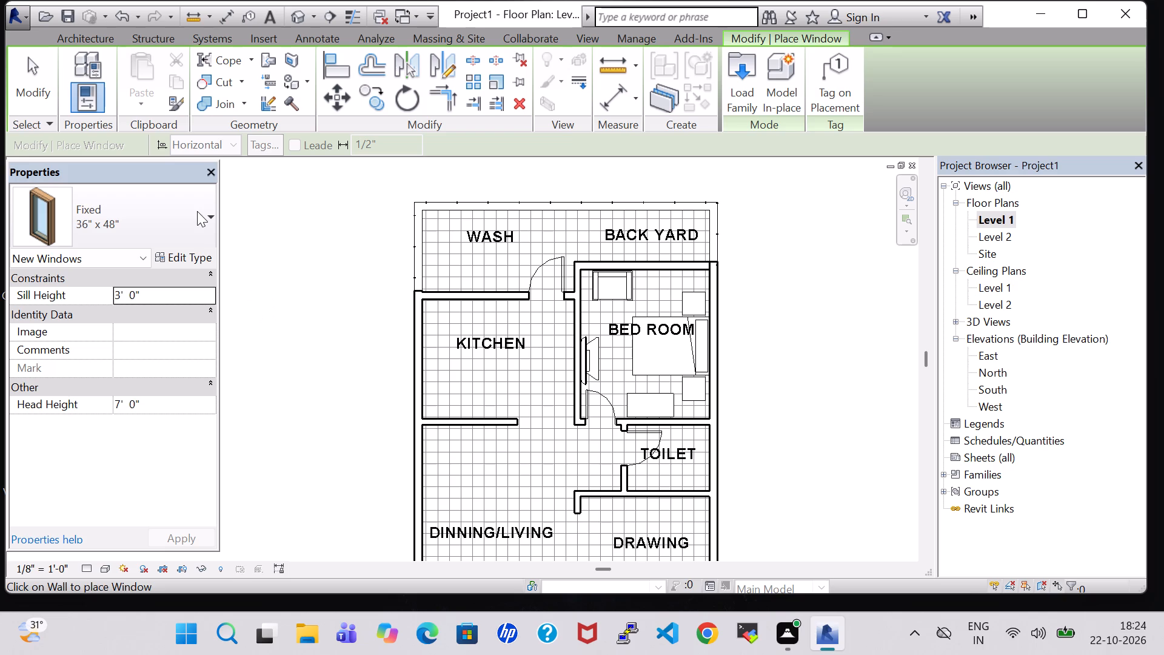
left_click(740, 87)
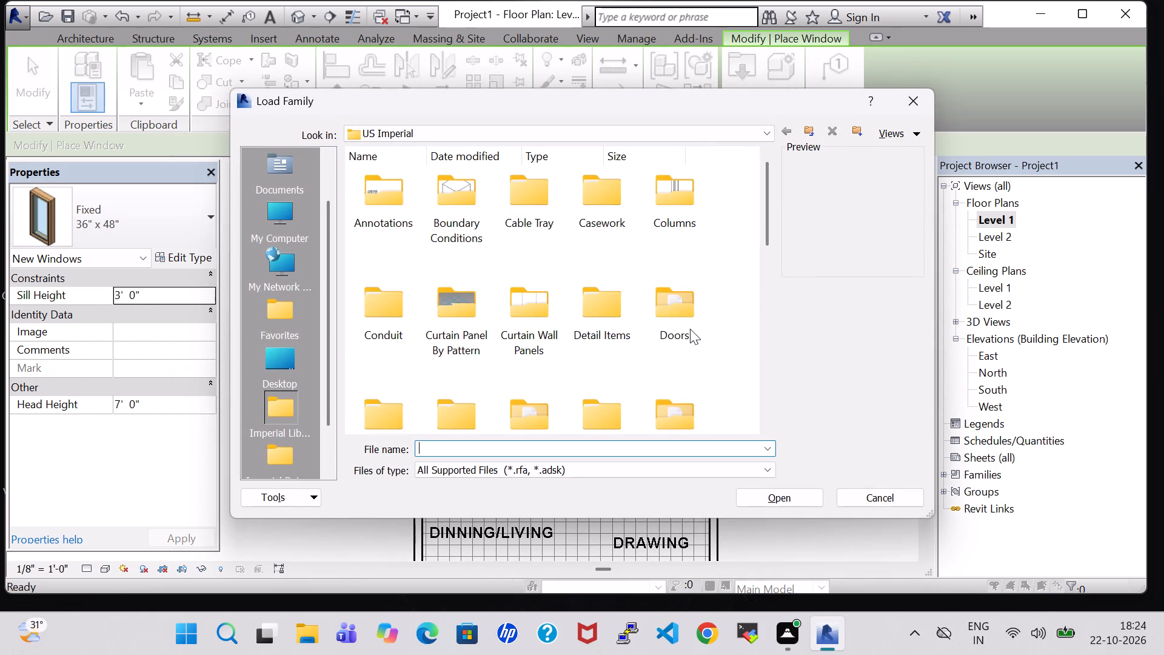
scroll(690, 329, "down", 3)
scroll(580, 323, "down", 3)
double_click(503, 366)
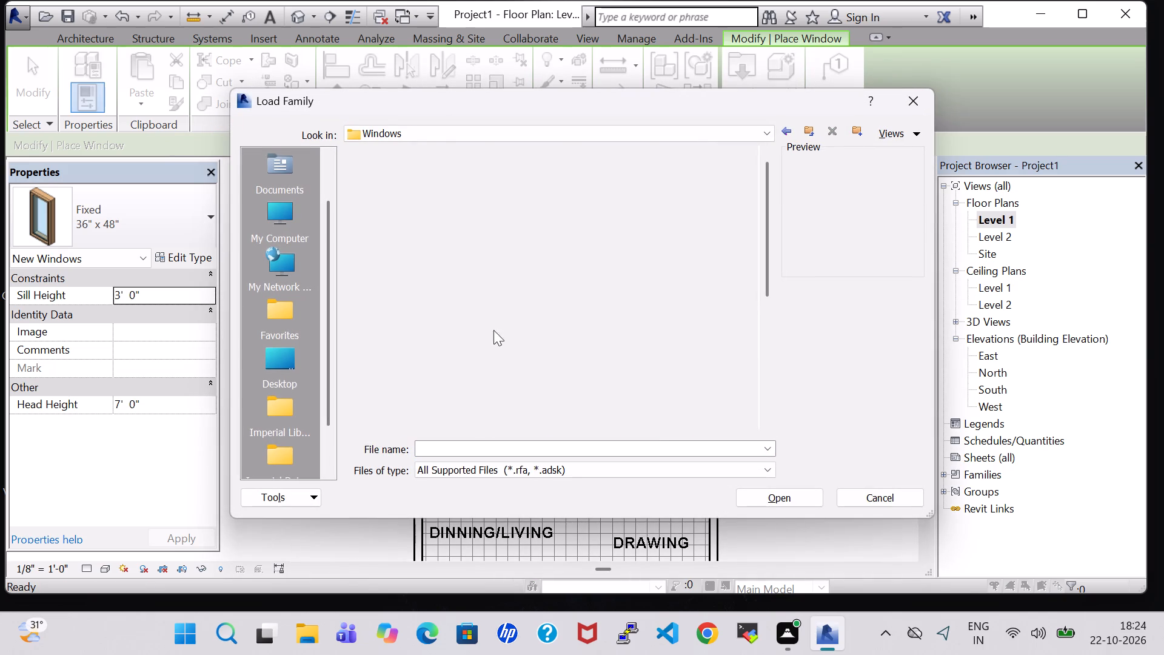
left_click(526, 201)
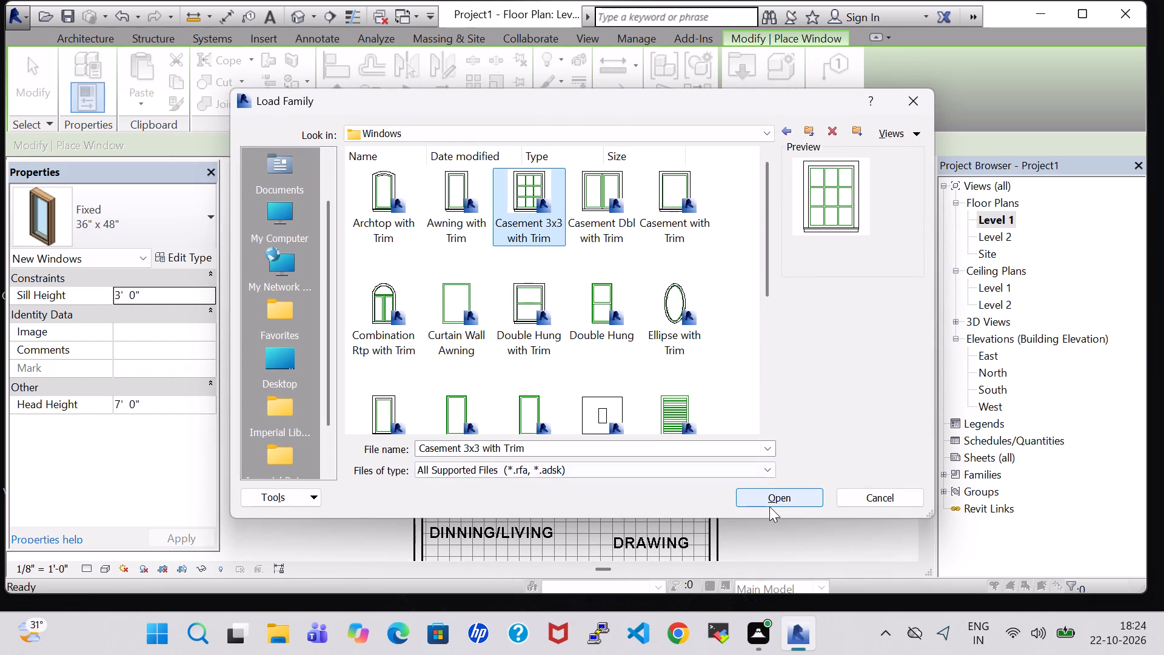
left_click(769, 506)
Place a 36" x 48" casement window in the drawing room's exterior side wall, centred 5'-1 1/2" from each adjoining wall.
middle_click_drag(747, 483, 752, 343)
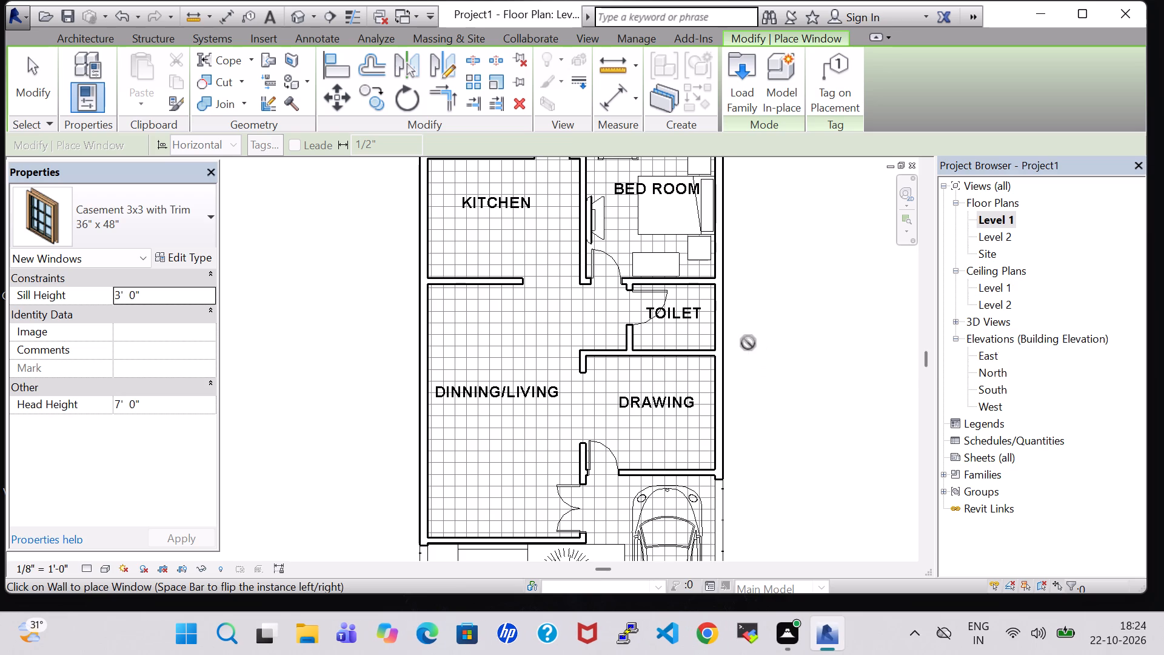
scroll(701, 402, "up", 5)
left_click(746, 426)
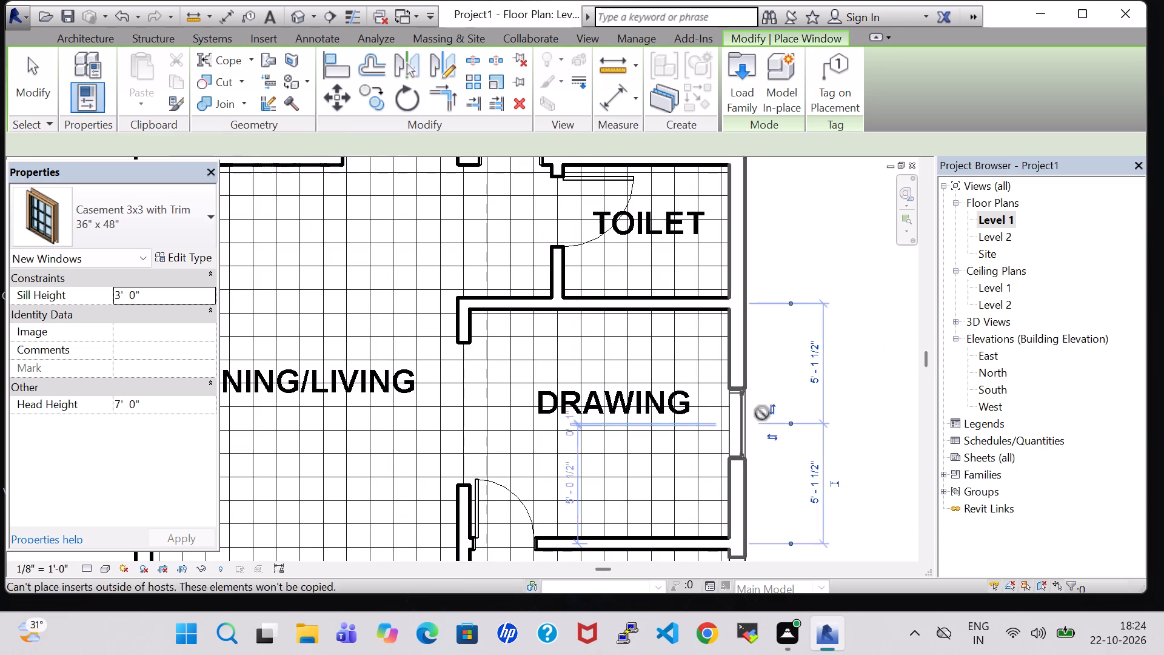
Place three 36" x 48" casement windows in the dining/living room: one in the front wall and two in the exterior side wall.
scroll(780, 409, "down", 3)
scroll(589, 463, "down", 3)
middle_click(517, 420)
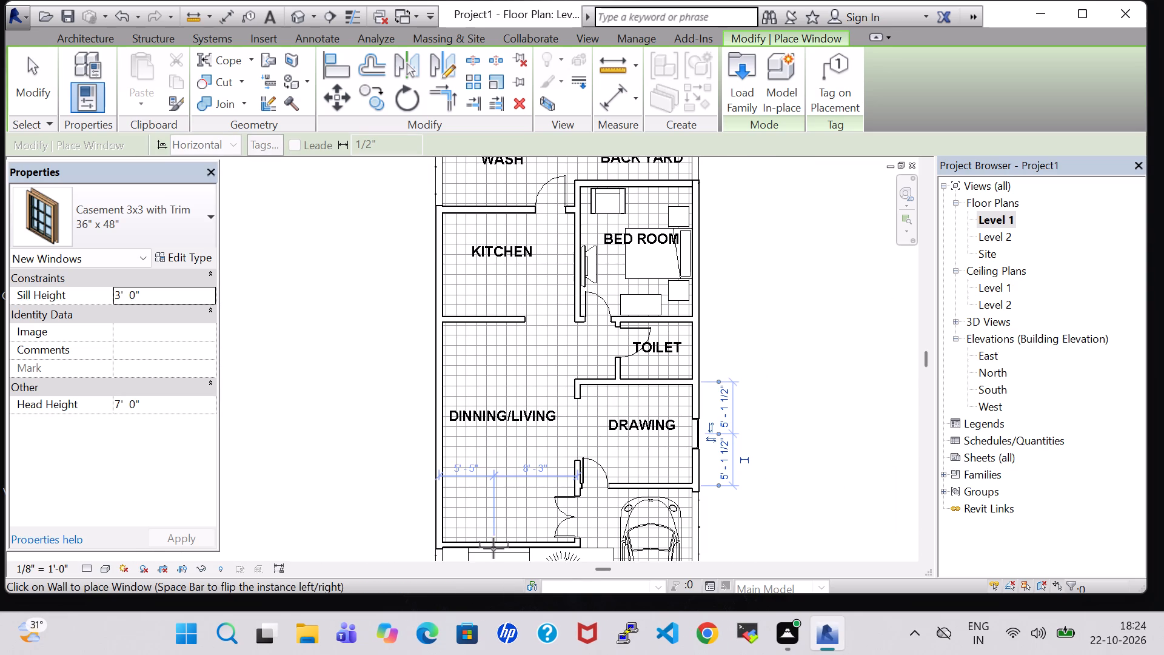
left_click(493, 548)
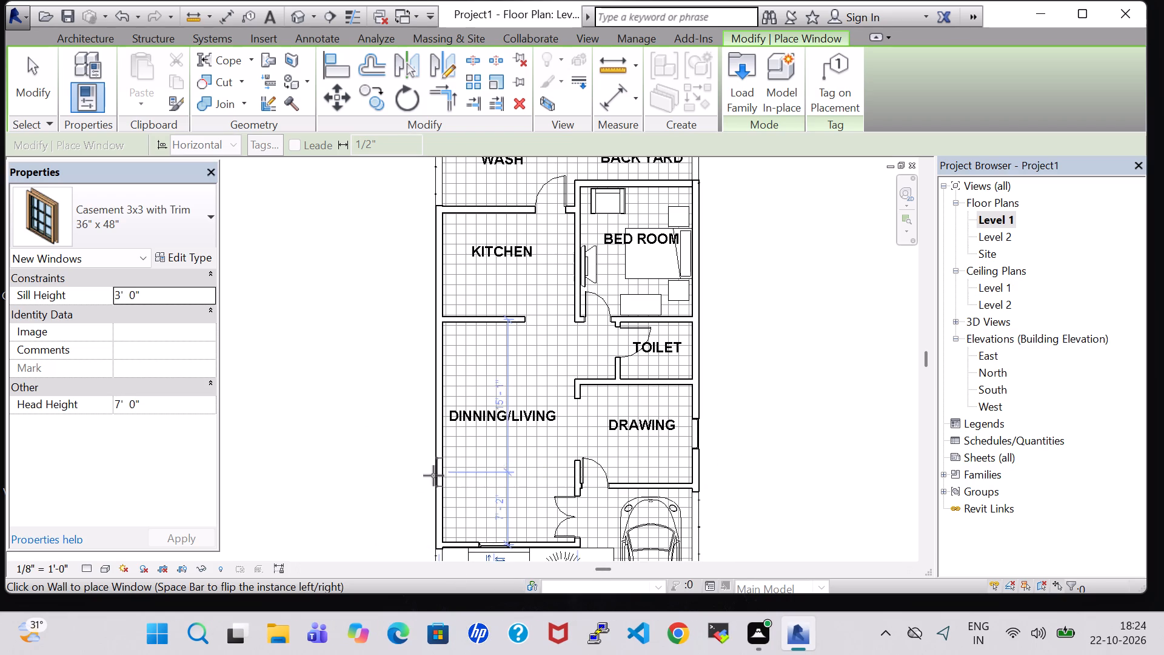
left_click(433, 478)
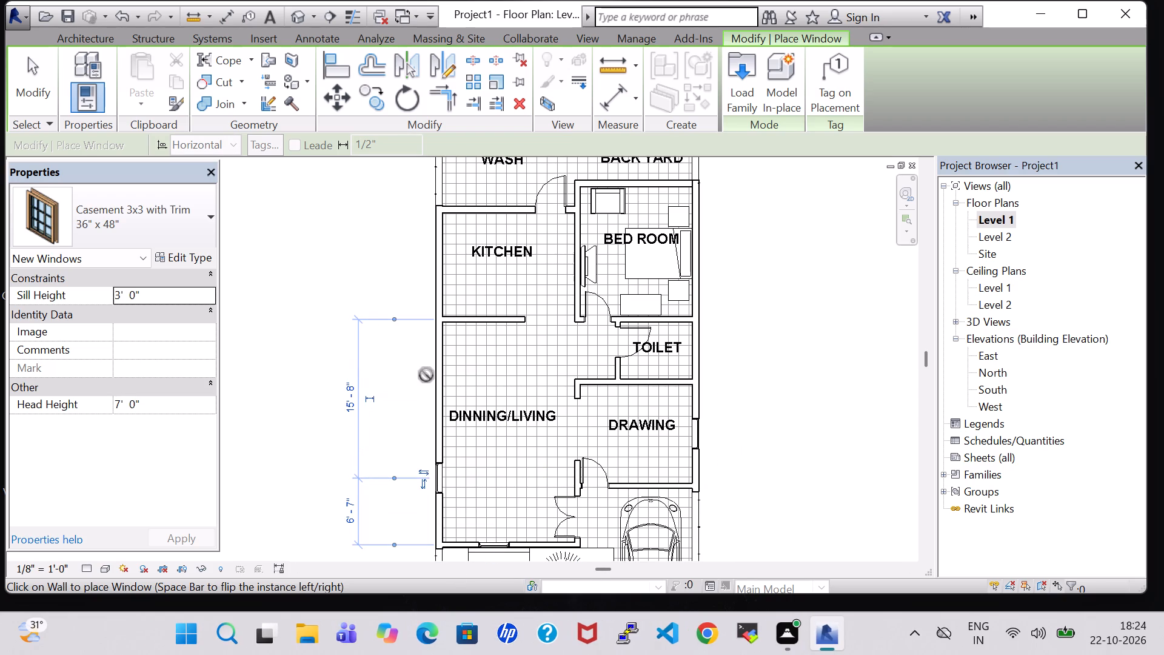
left_click(435, 375)
Place a 36" x 48" casement window in the bedroom's exterior wall behind the bed, centred 6'-8 1/2" from each adjoining wall.
middle_click_drag(391, 265, 384, 357)
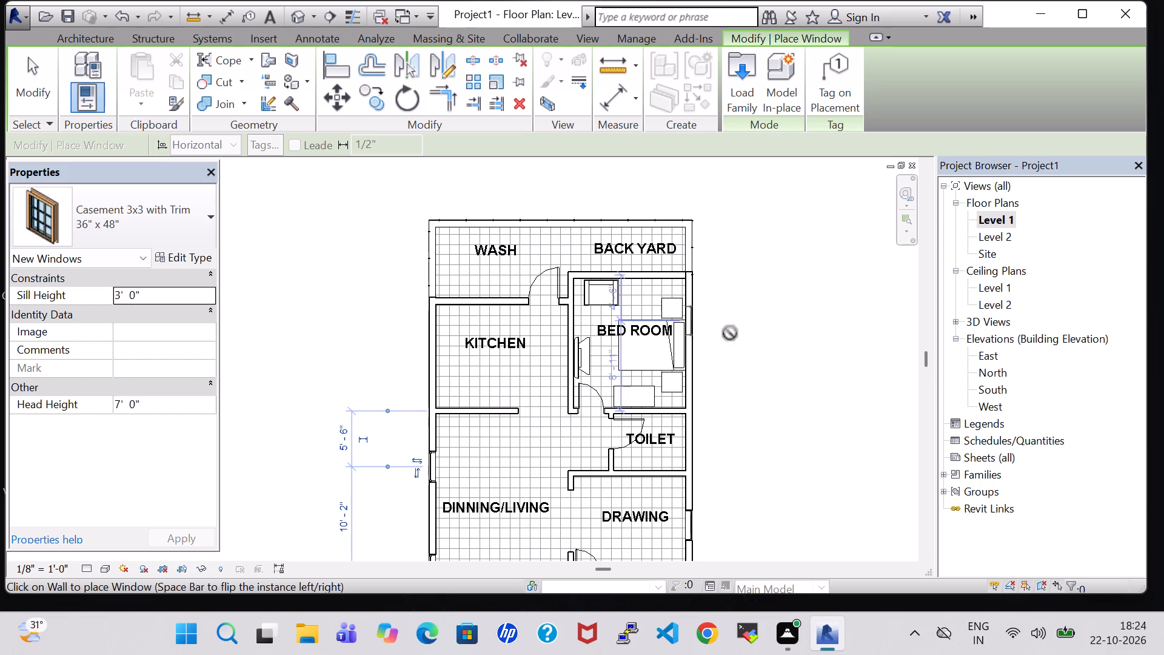
left_click(697, 346)
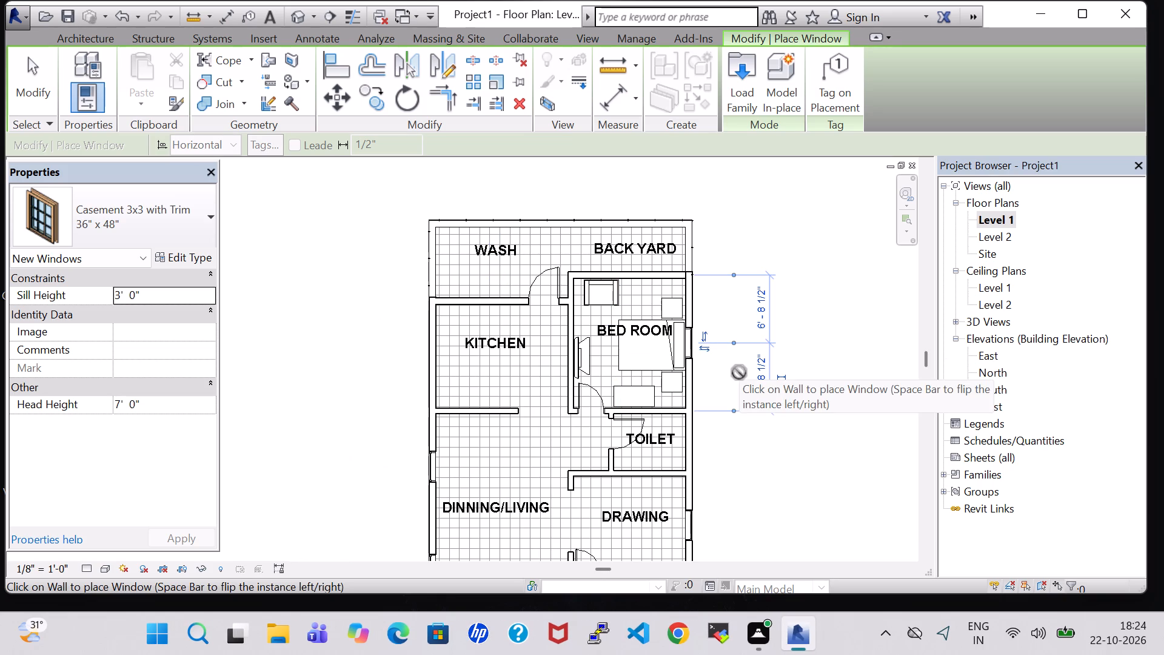
key("Escape")
key("Escape")
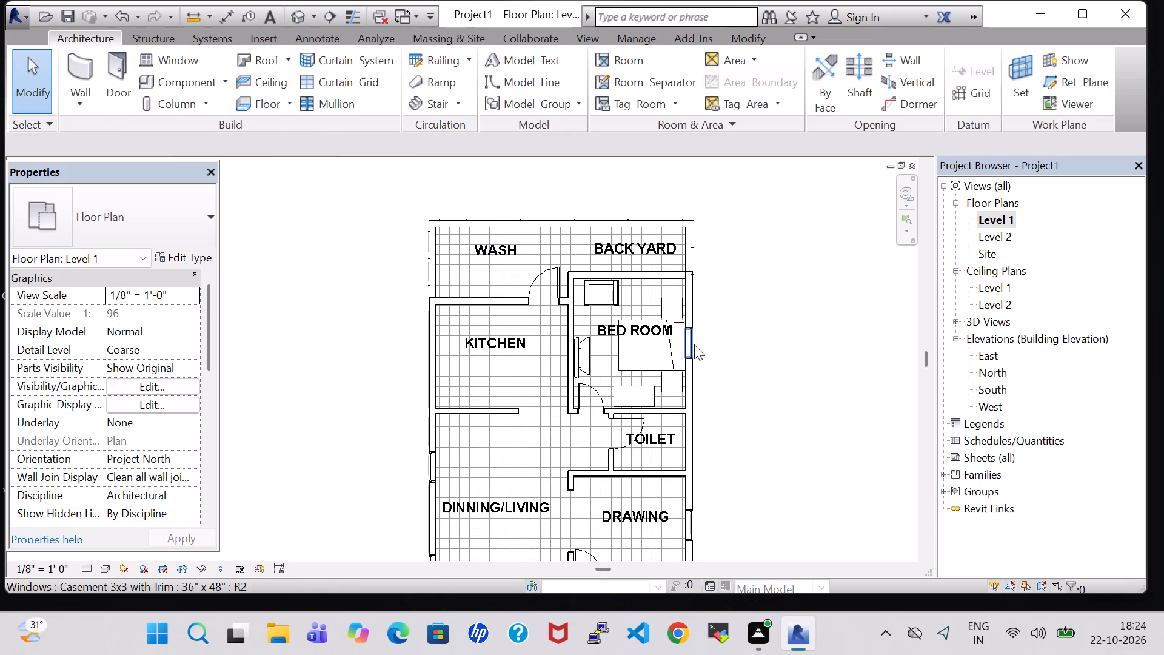
Change the bedroom window to the Casement 3x3 with Trim 36" x 72" type.
left_click(694, 344)
left_click(162, 210)
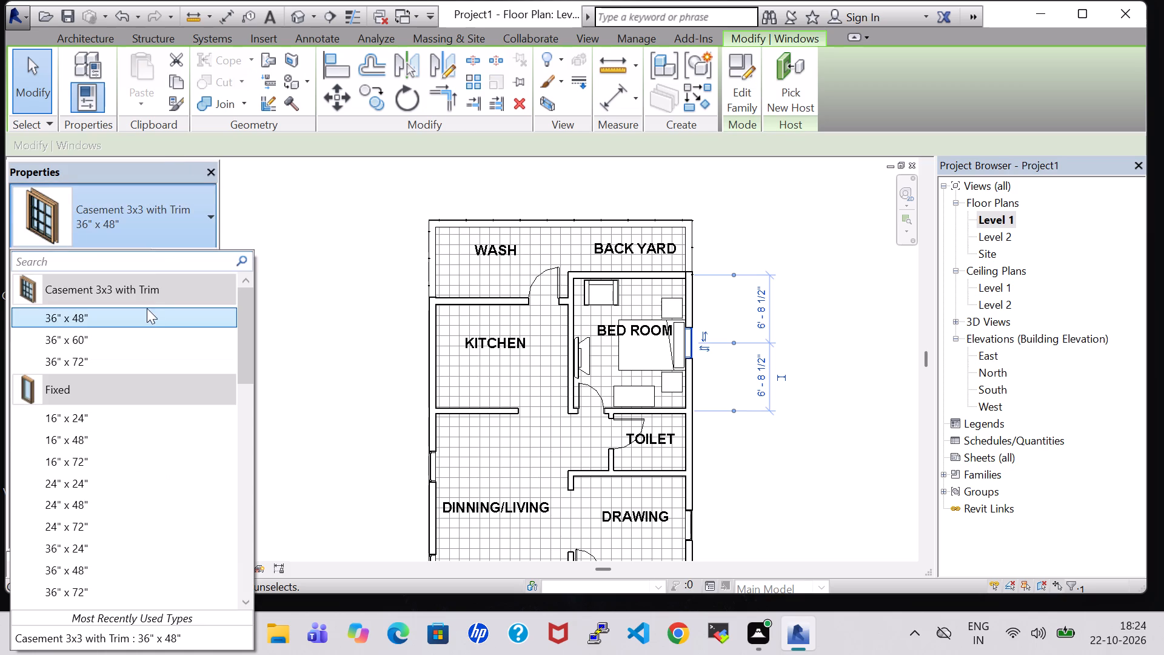
left_click(121, 358)
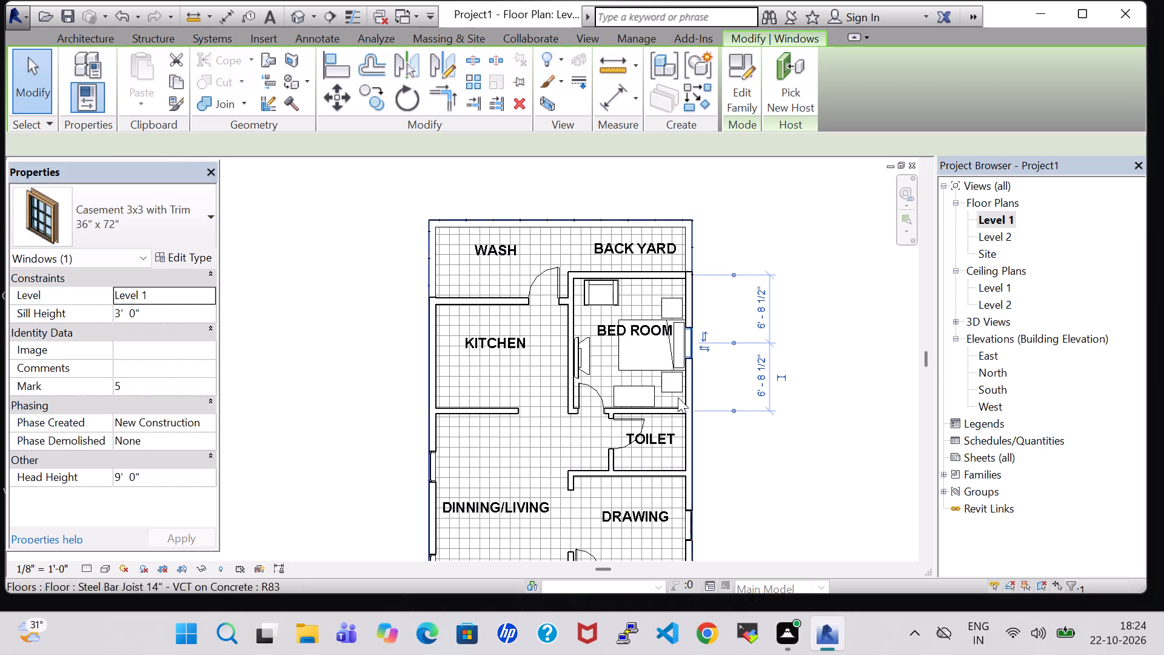
Set the bedroom window type's height to 5' 0" and its width to 4' 0".
left_click(193, 255)
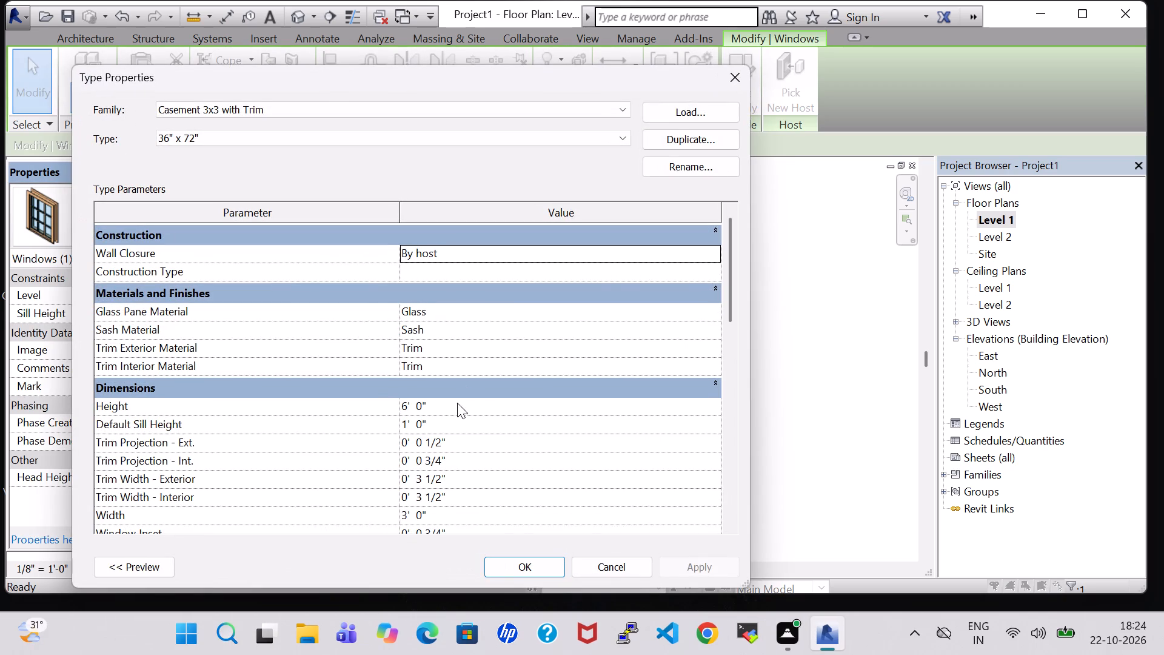
left_click(409, 406)
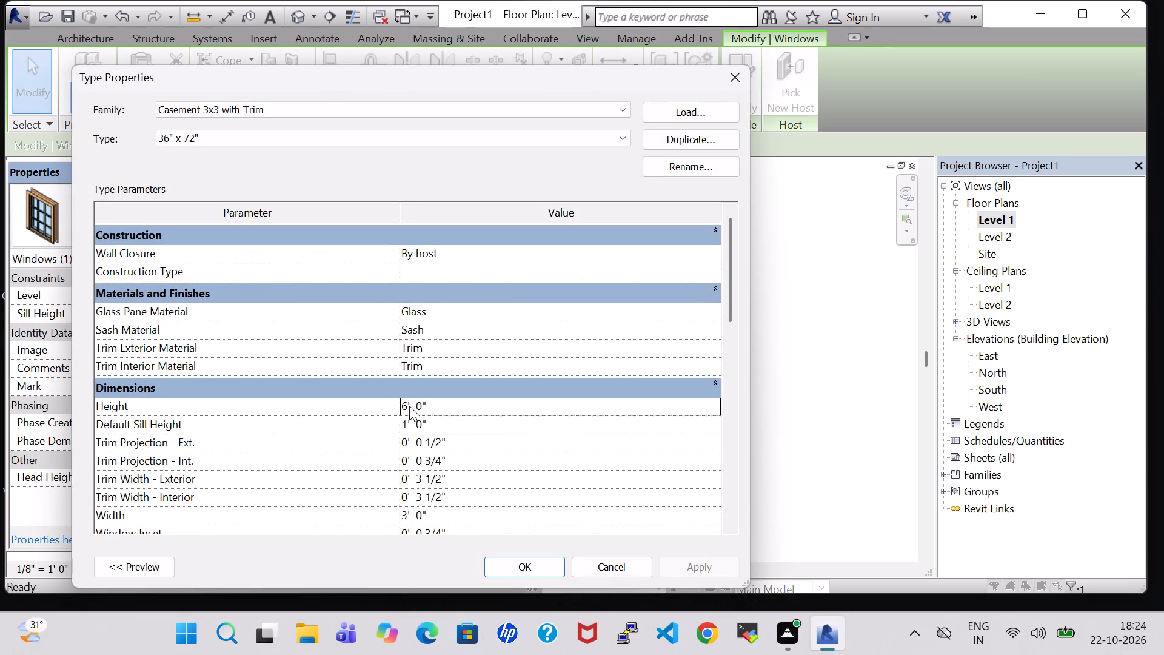
key("BackSpace")
key("5")
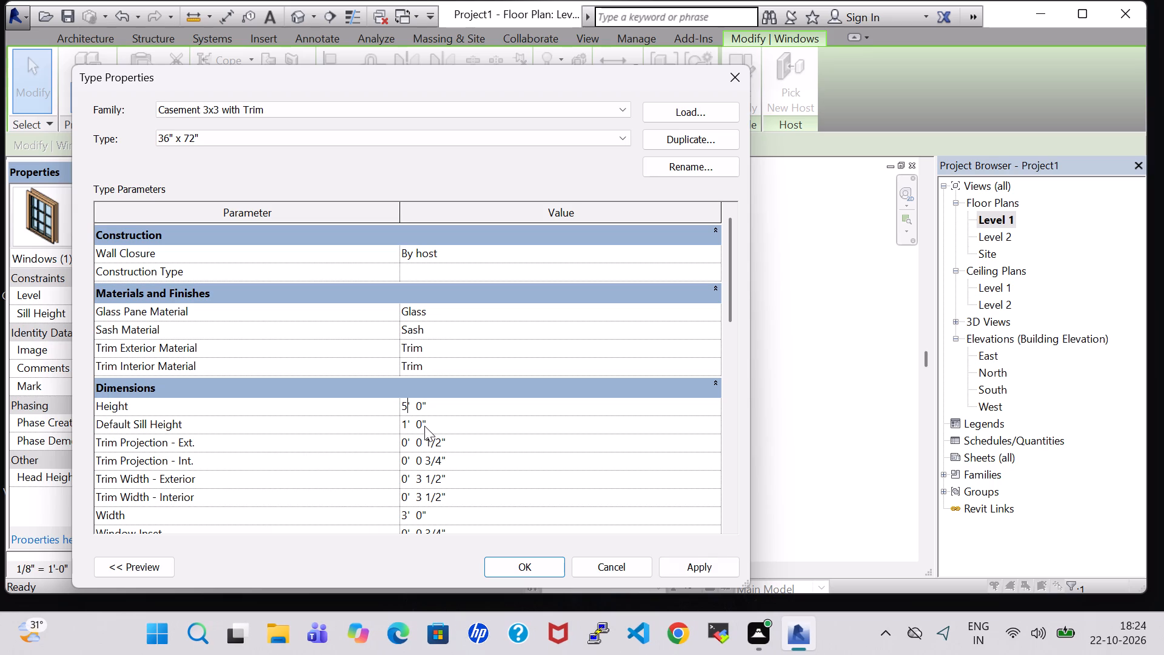
left_click(410, 515)
key("Left")
key("BackSpace")
key("4")
left_click(705, 574)
left_click(502, 568)
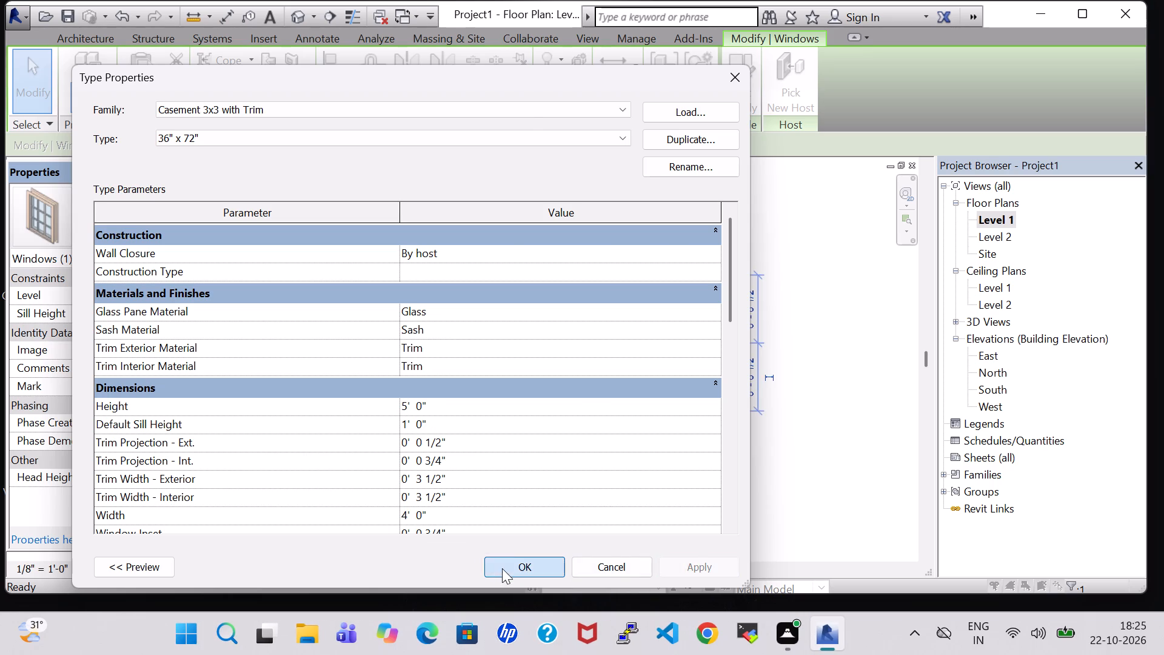
left_click(795, 471)
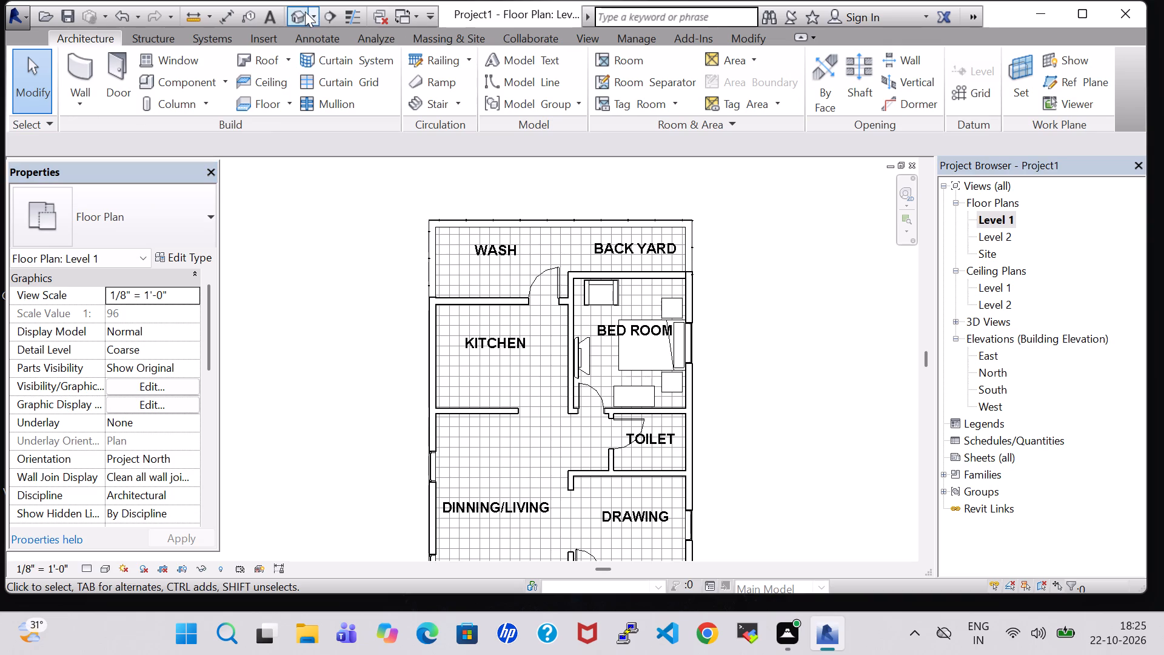
Examine the windows from the side and front of the house in the 3D view.
left_click(304, 13)
middle_click_drag(660, 430, 658, 369, "shift")
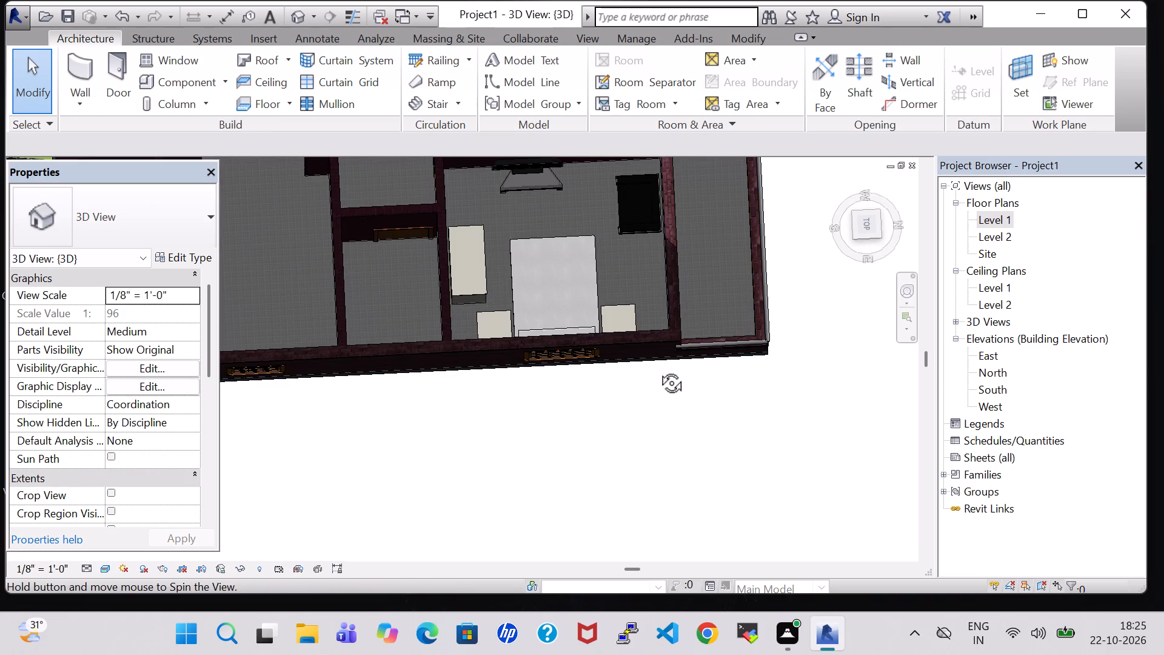
middle_click_drag(658, 369, 651, 249, "shift")
middle_click_drag(634, 392, 750, 383, "shift")
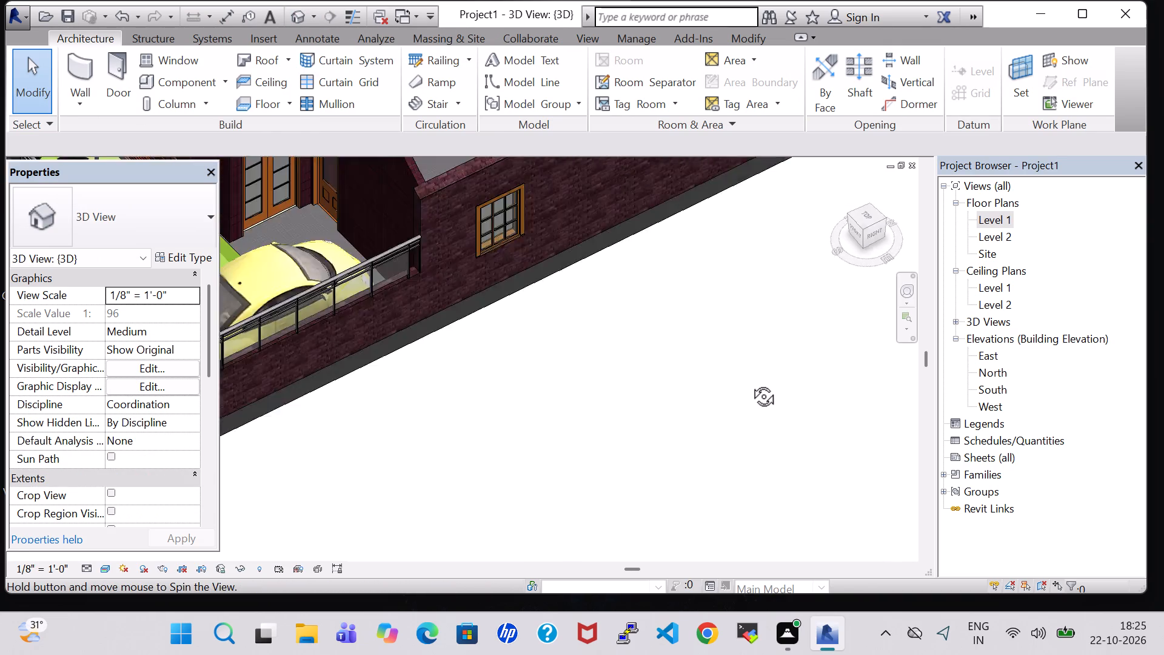
middle_click_drag(750, 383, 757, 386, "shift")
middle_click_drag(653, 358, 687, 440, "shift")
middle_click_drag(735, 304, 675, 500)
scroll(671, 381, "down", 1)
middle_click_drag(671, 381, 649, 516)
middle_click_drag(660, 462, 720, 431, "shift")
middle_click_drag(778, 364, 743, 321, "shift")
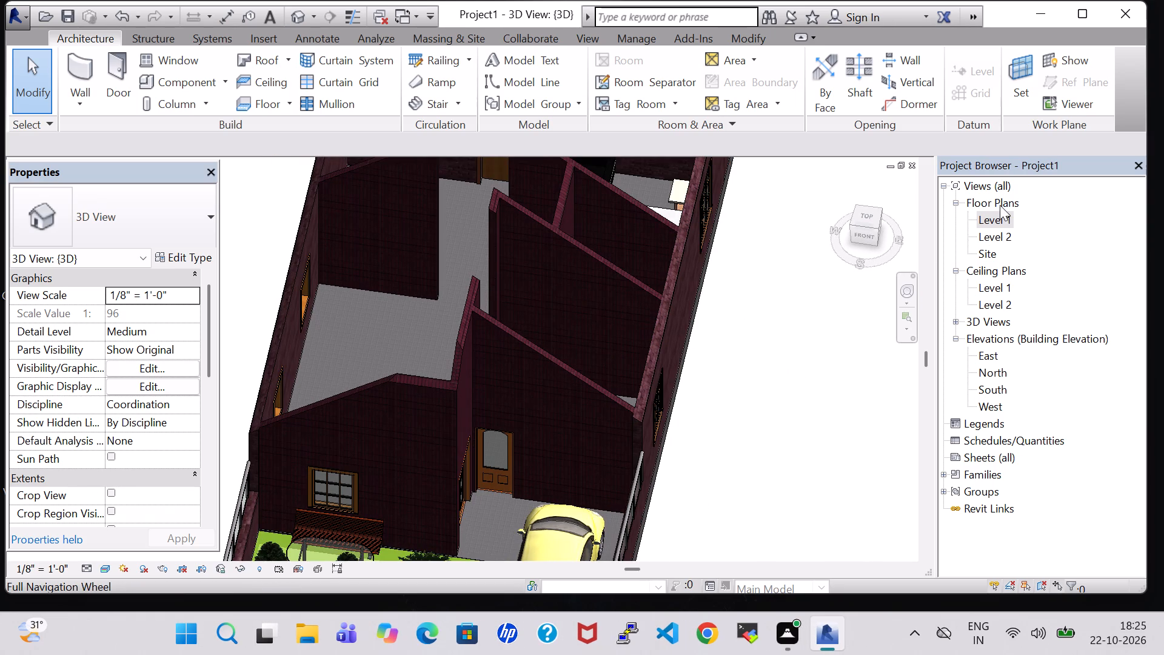
For the Level 1 plan, load the Casement Dbl with Trim window family from the US Imperial Windows library.
double_click(1001, 221)
scroll(642, 336, "down", 2)
middle_click_drag(774, 454, 755, 420)
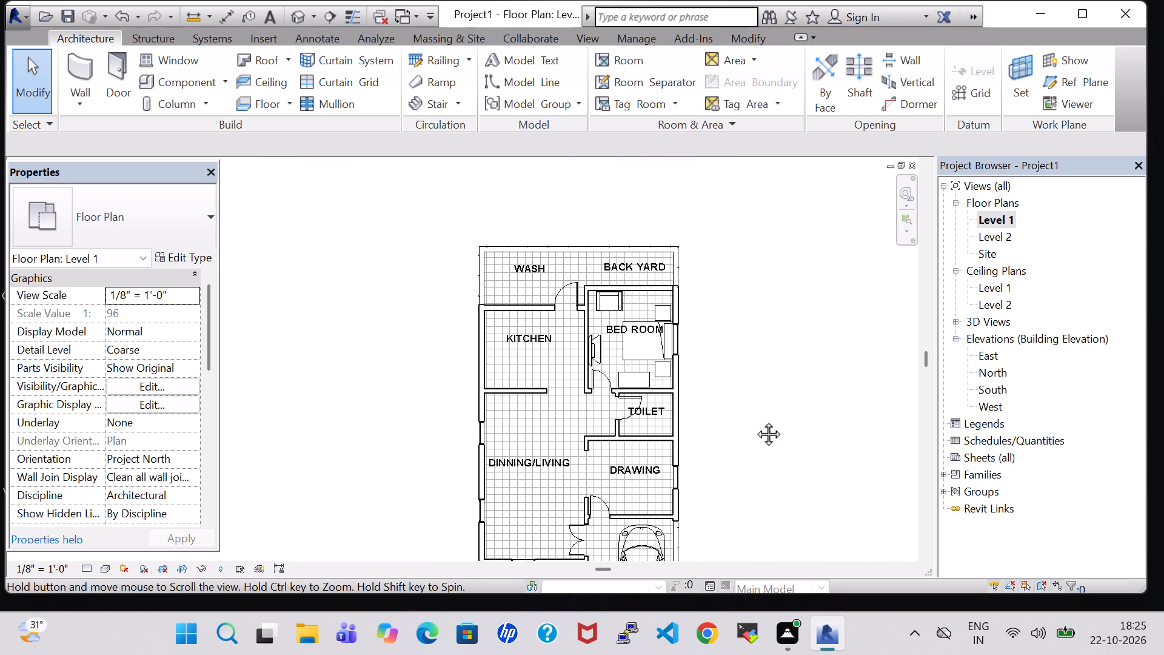
middle_click_drag(755, 420, 753, 416)
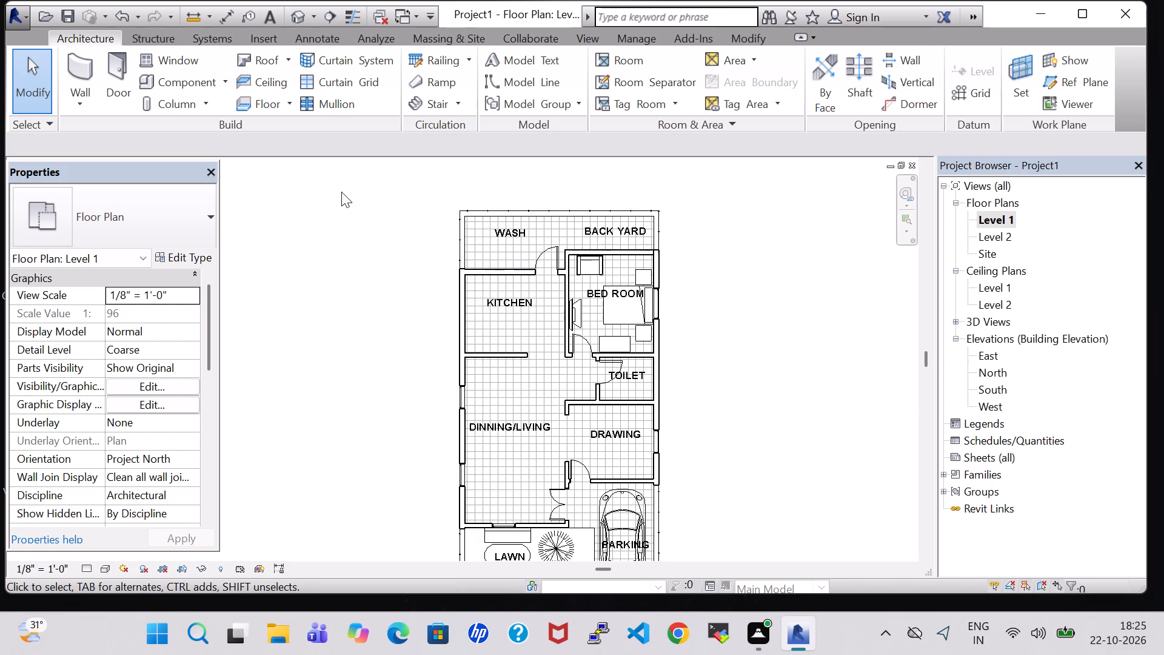
left_click(175, 60)
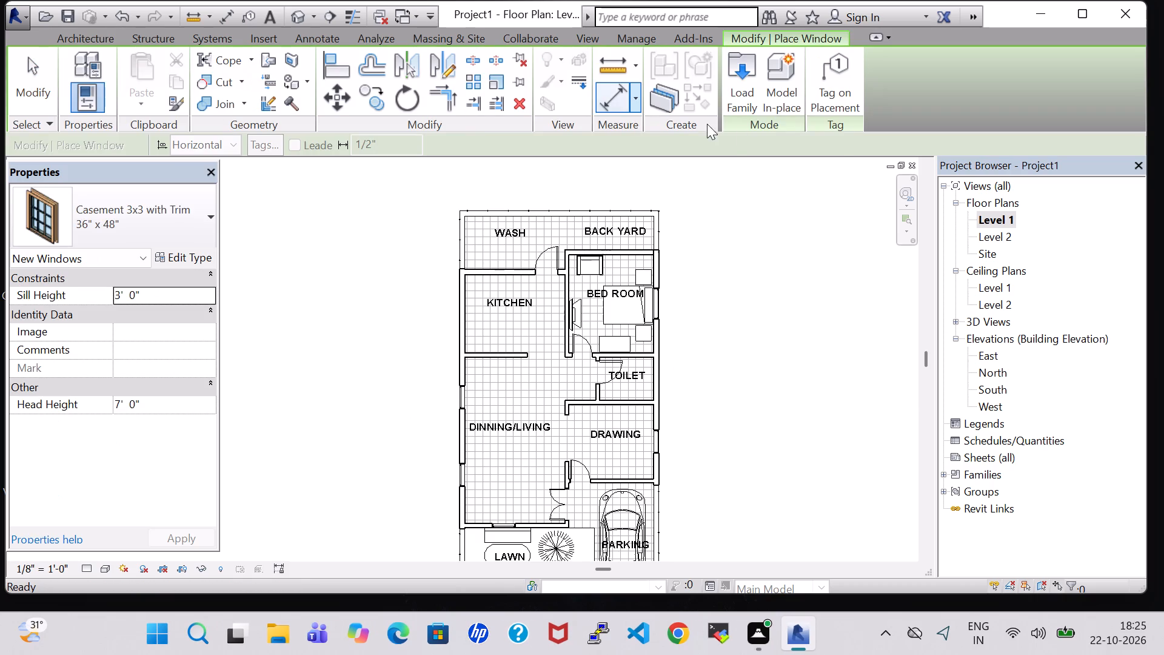
left_click(713, 79)
left_click(737, 91)
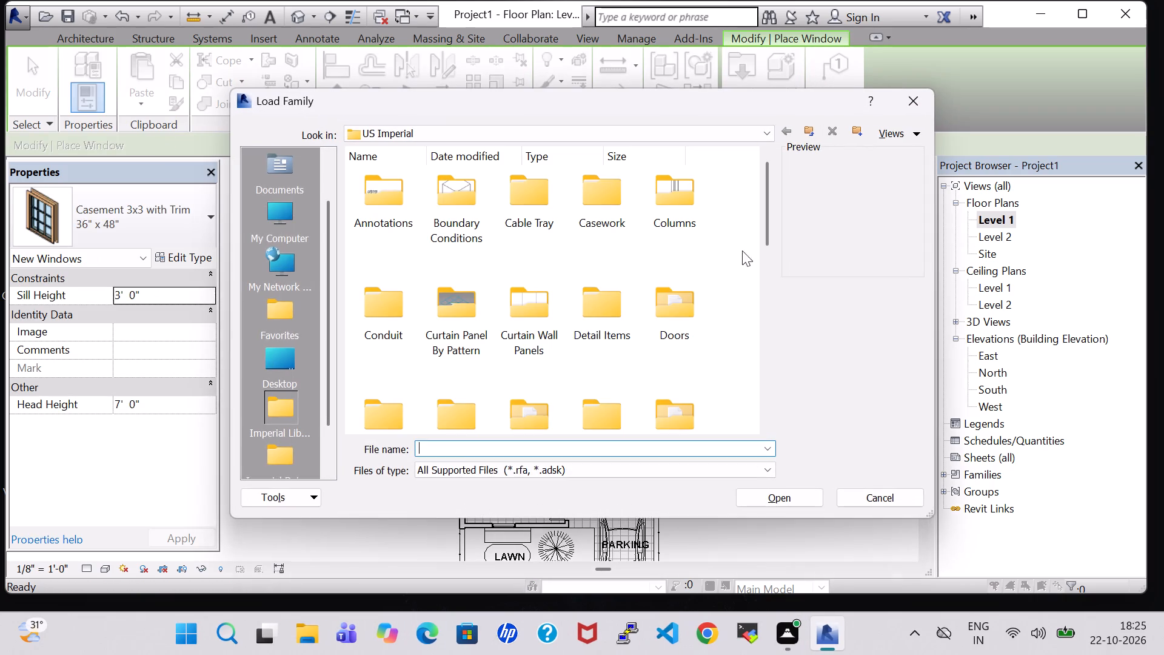
scroll(676, 303, "down", 4)
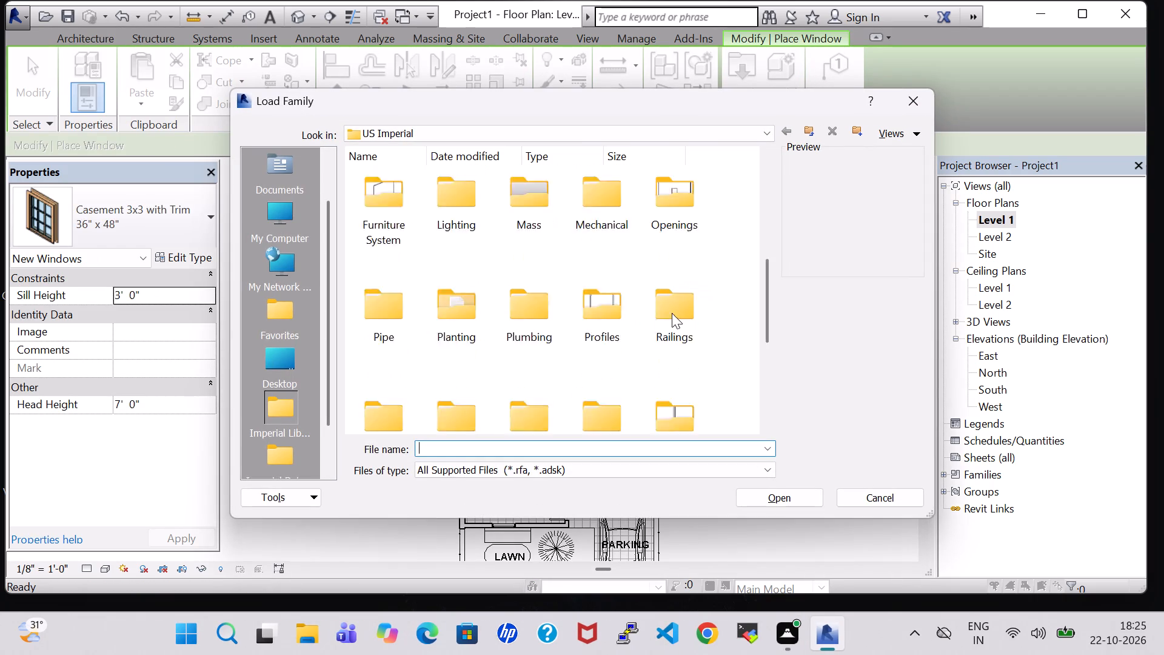
scroll(672, 313, "down", 1)
double_click(545, 367)
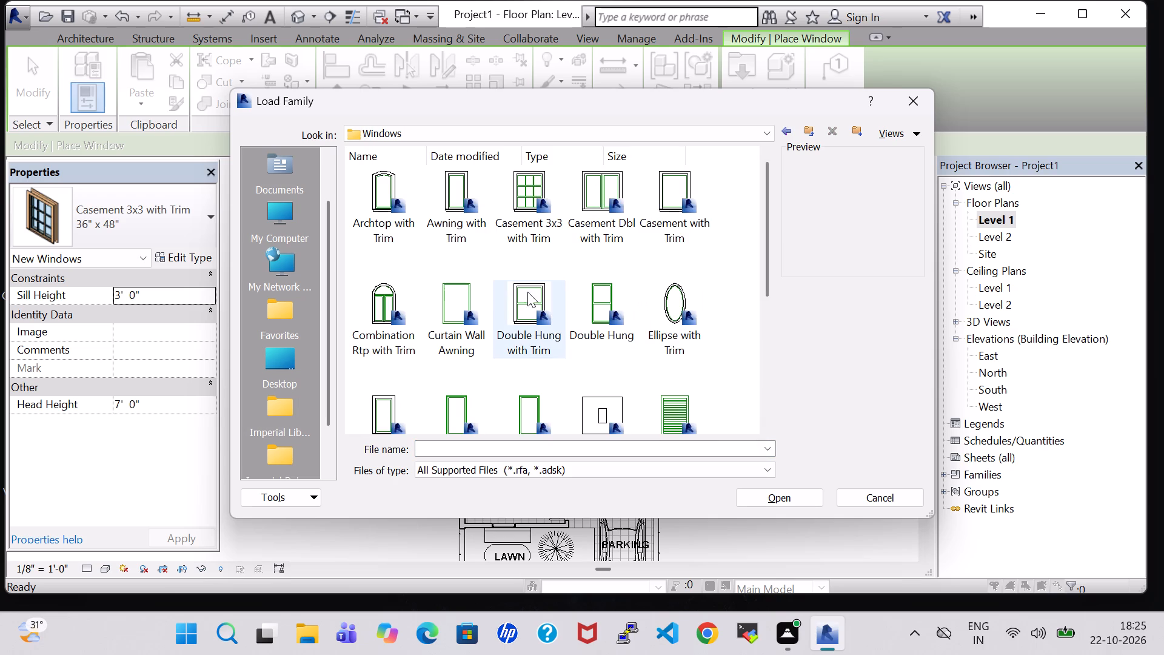
left_click(614, 190)
left_click(796, 492)
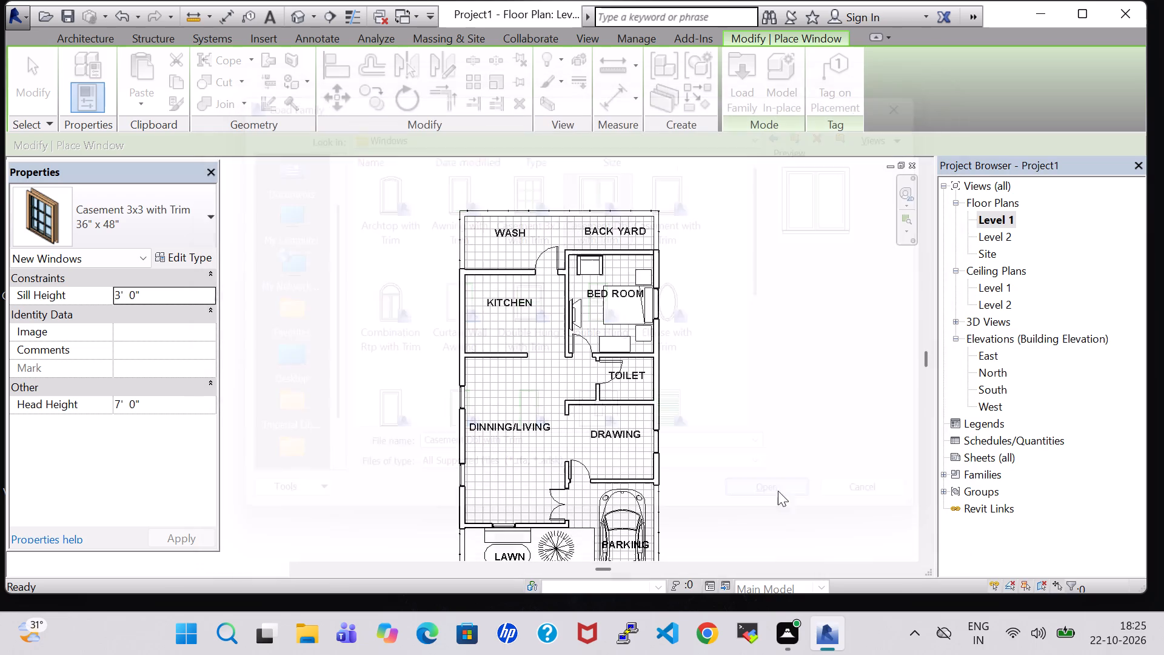
Place a 48" x 48" Casement Dbl with Trim window in the kitchen's exterior side wall, centred 5'-5" from each adjoining wall.
scroll(428, 311, "up", 3)
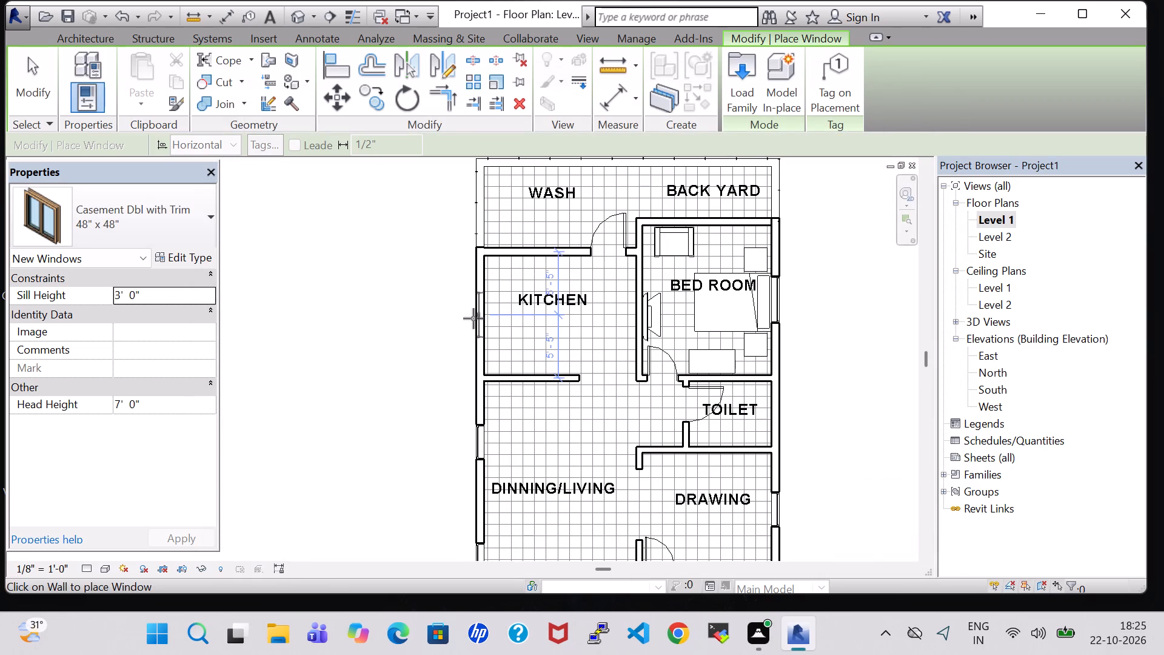
left_click(473, 318)
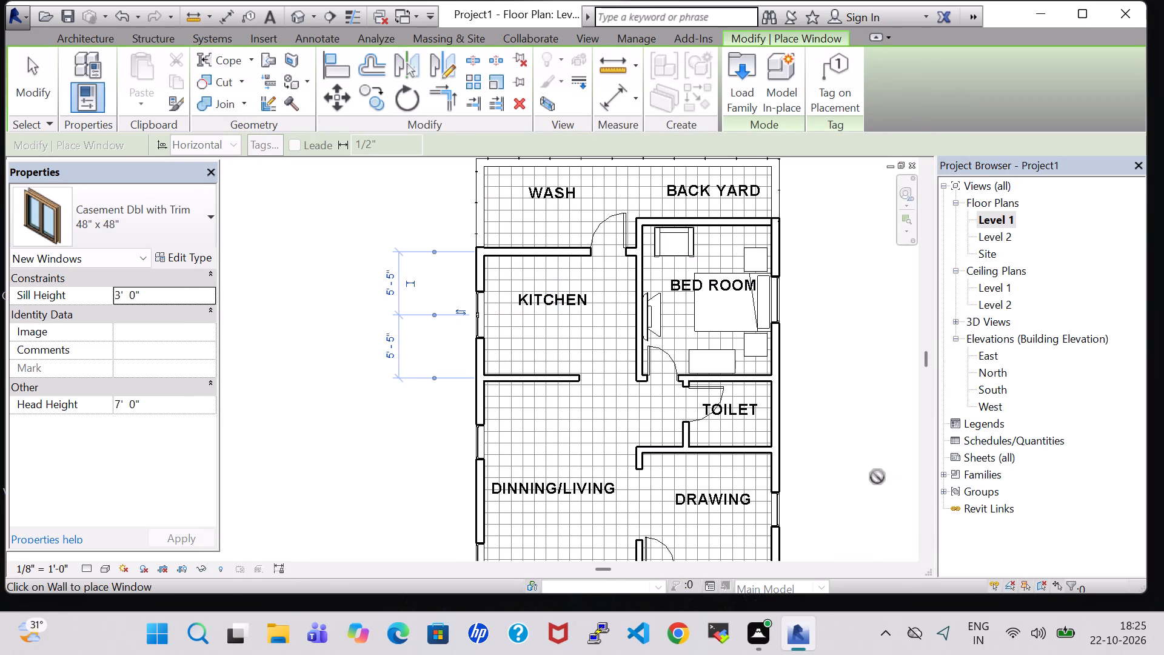
scroll(877, 477, "down", 1)
middle_click(877, 477)
middle_click_drag(877, 468, 846, 413)
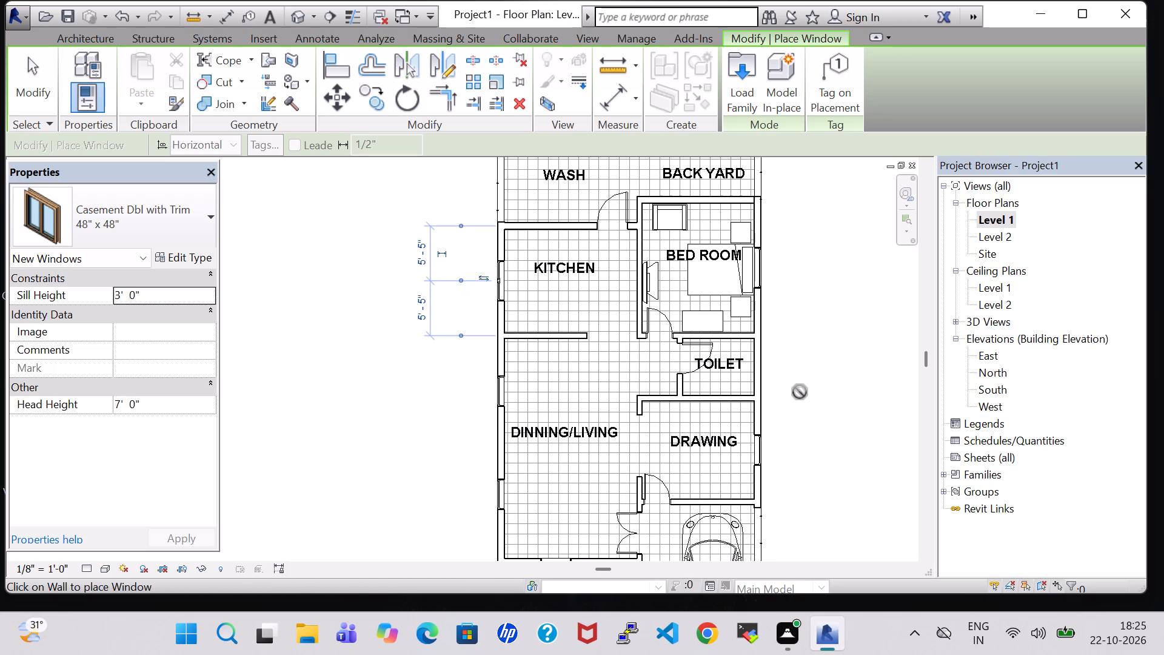
key("Escape")
key("Escape")
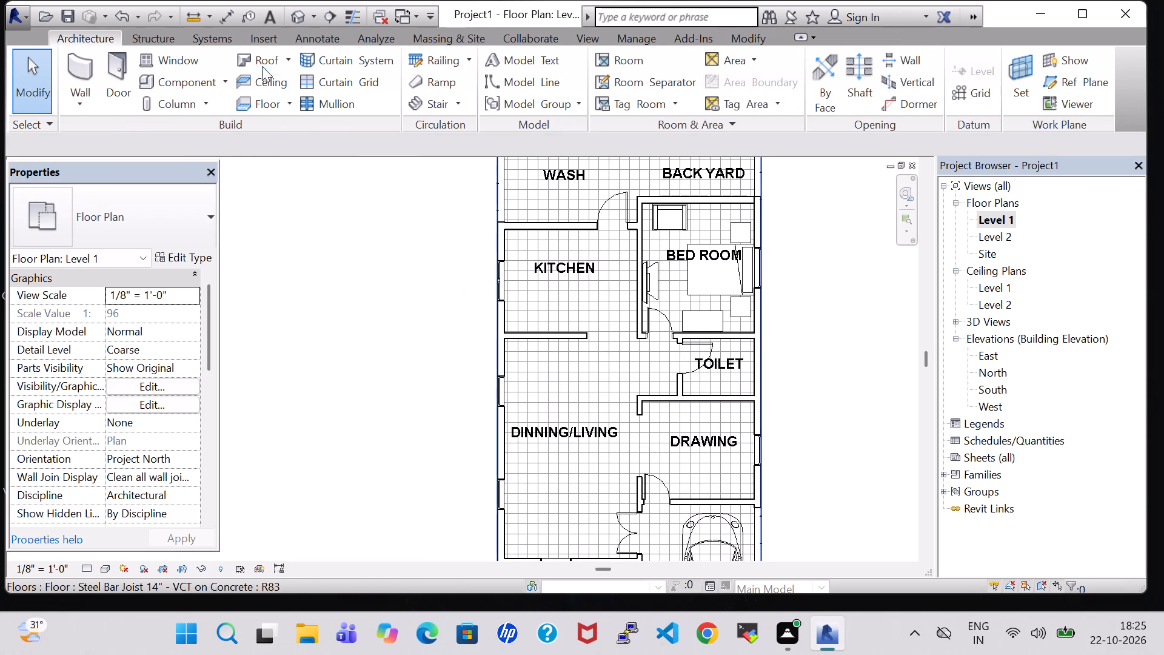
Place a Casement 3x3 with Trim 36" x 72" window in the bedroom wall facing the back yard, centred 5'-10" from each side.
left_click(188, 61)
left_click(182, 224)
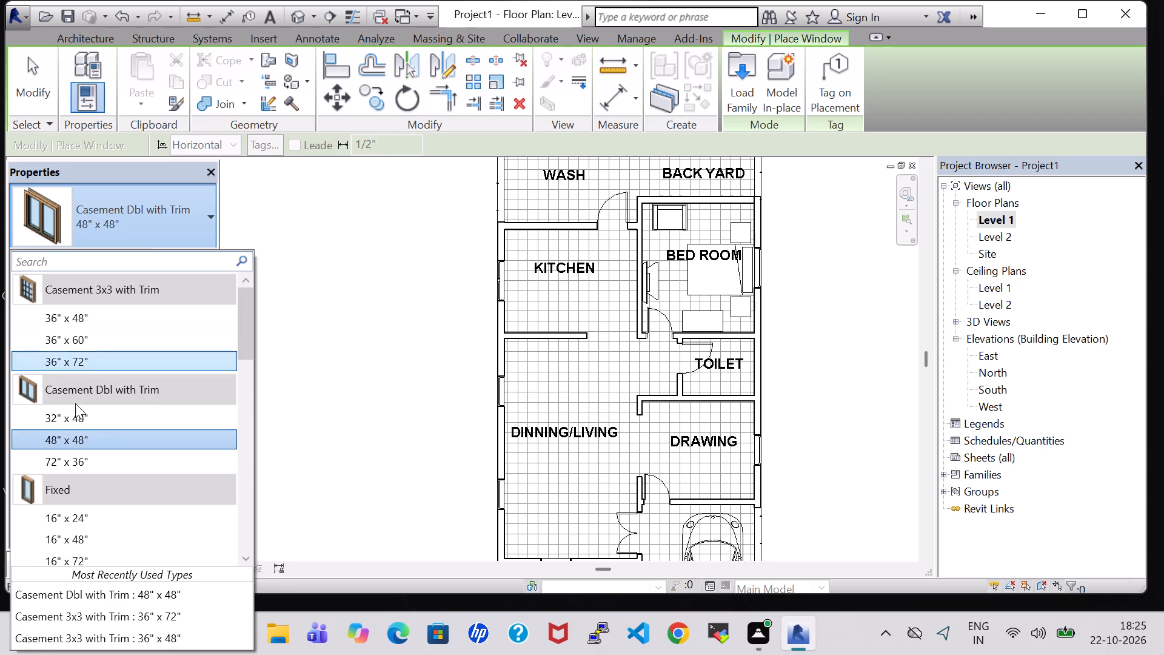
left_click(80, 357)
scroll(654, 257, "up", 2)
middle_click_drag(654, 257, 647, 301)
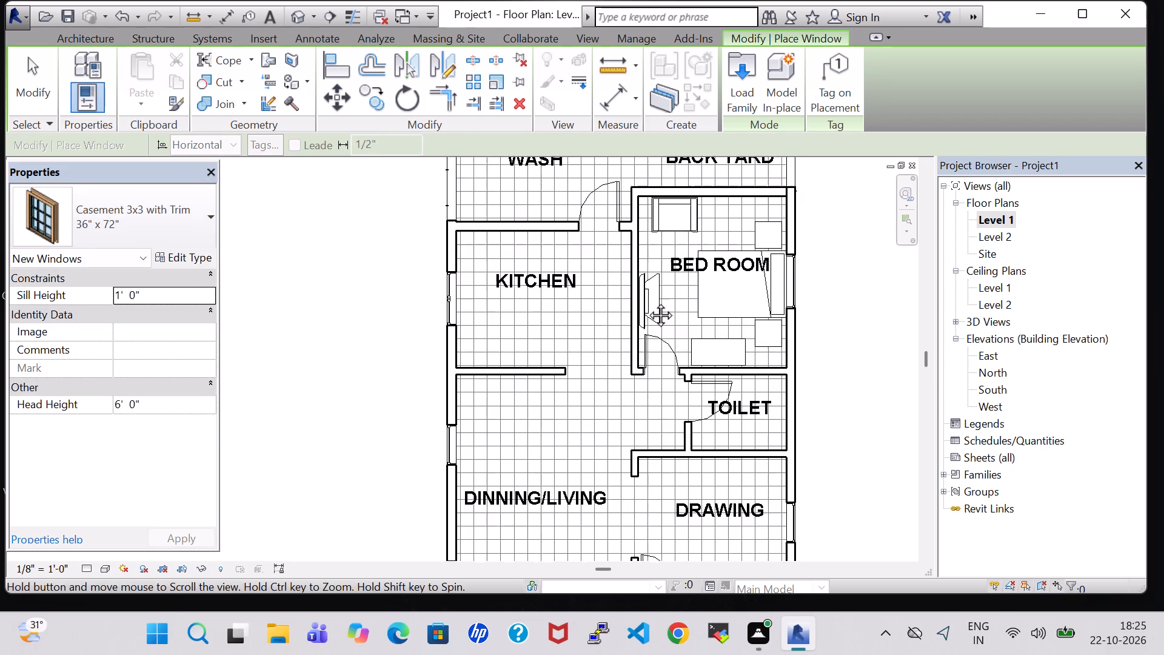
middle_click_drag(647, 301, 587, 413)
left_click(645, 335)
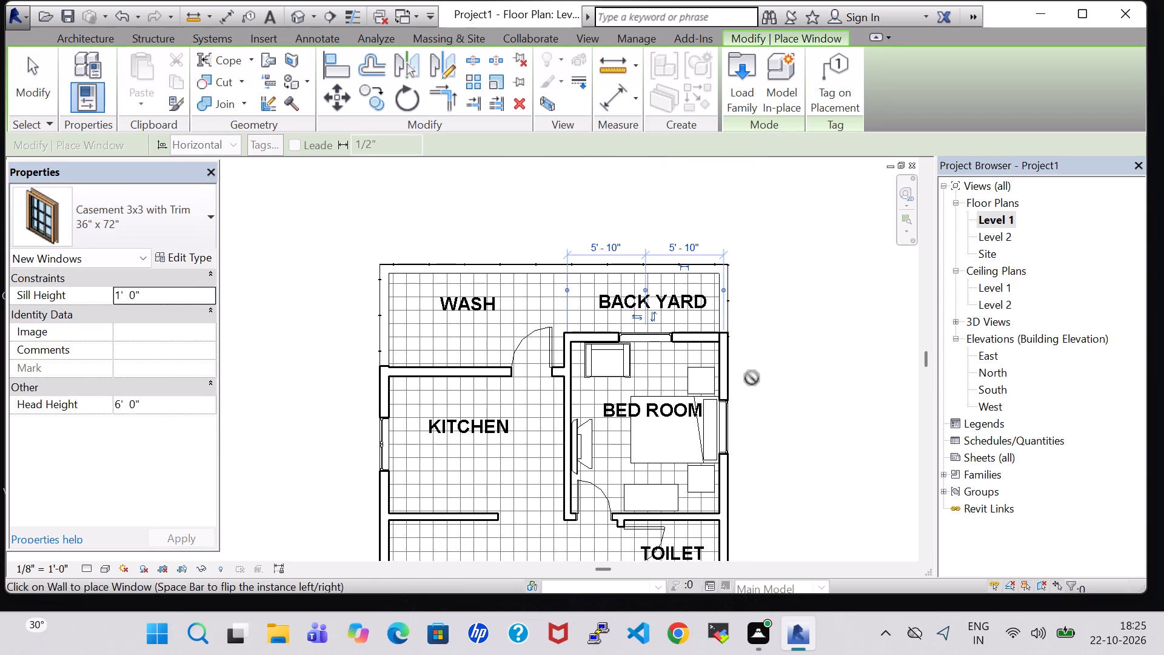
key("Escape")
key("Escape")
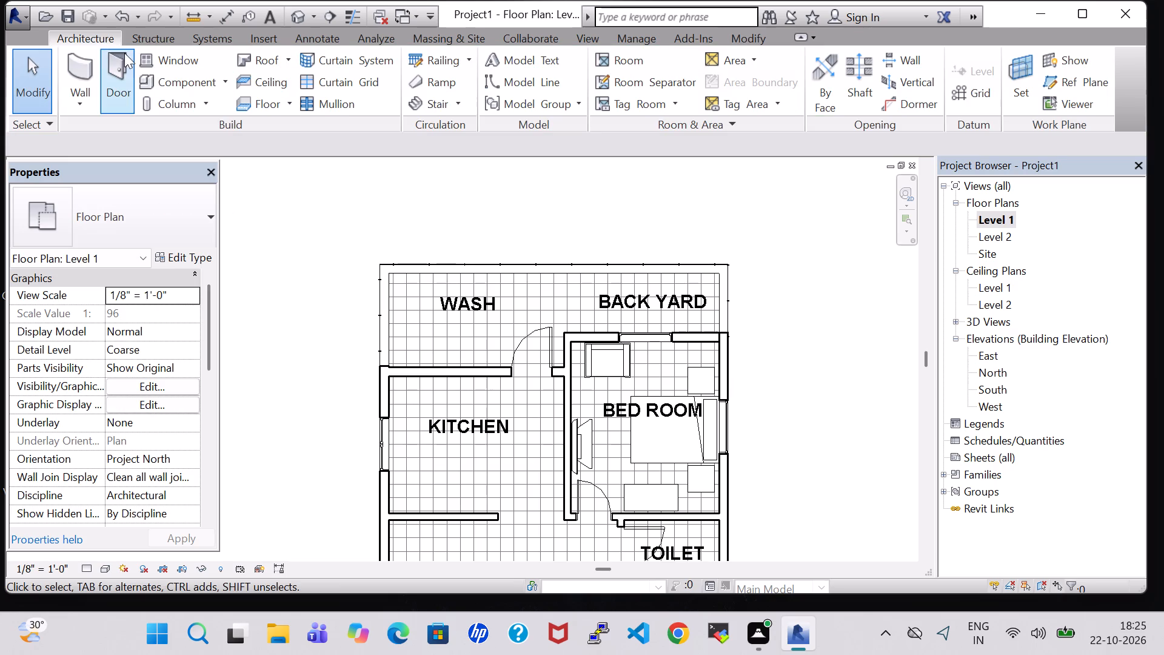
Place a 32" x 48" Casement Dbl with Trim window in the wall between kitchen and wash, centred 5'-6" from each side.
left_click(158, 59)
left_click(155, 213)
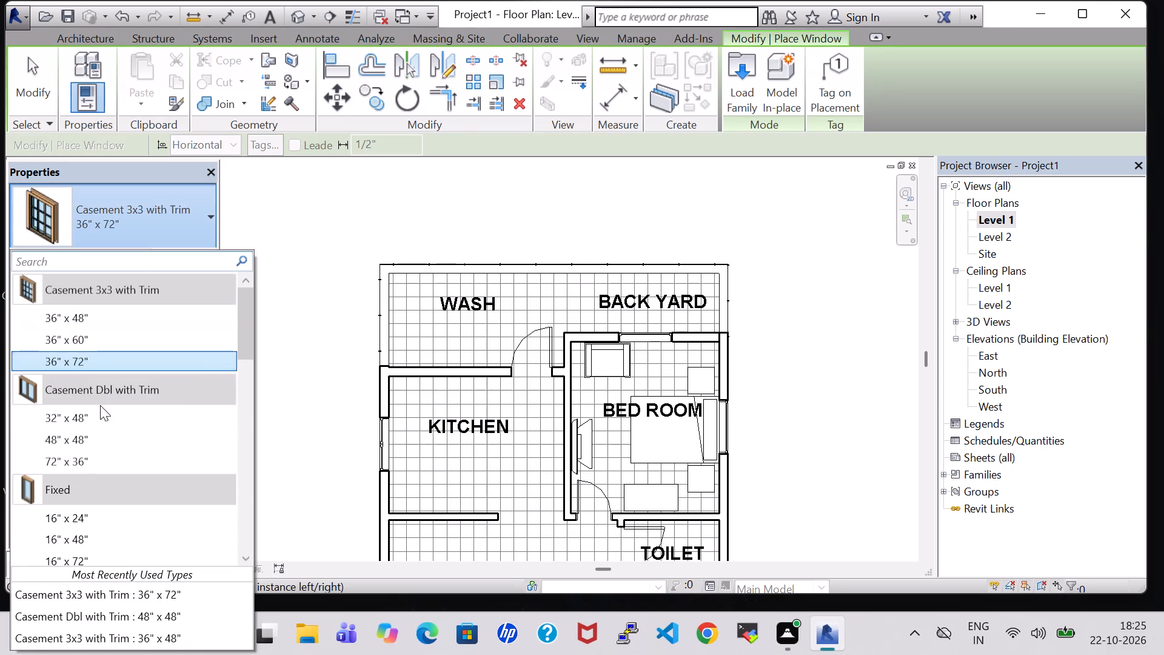
left_click(99, 415)
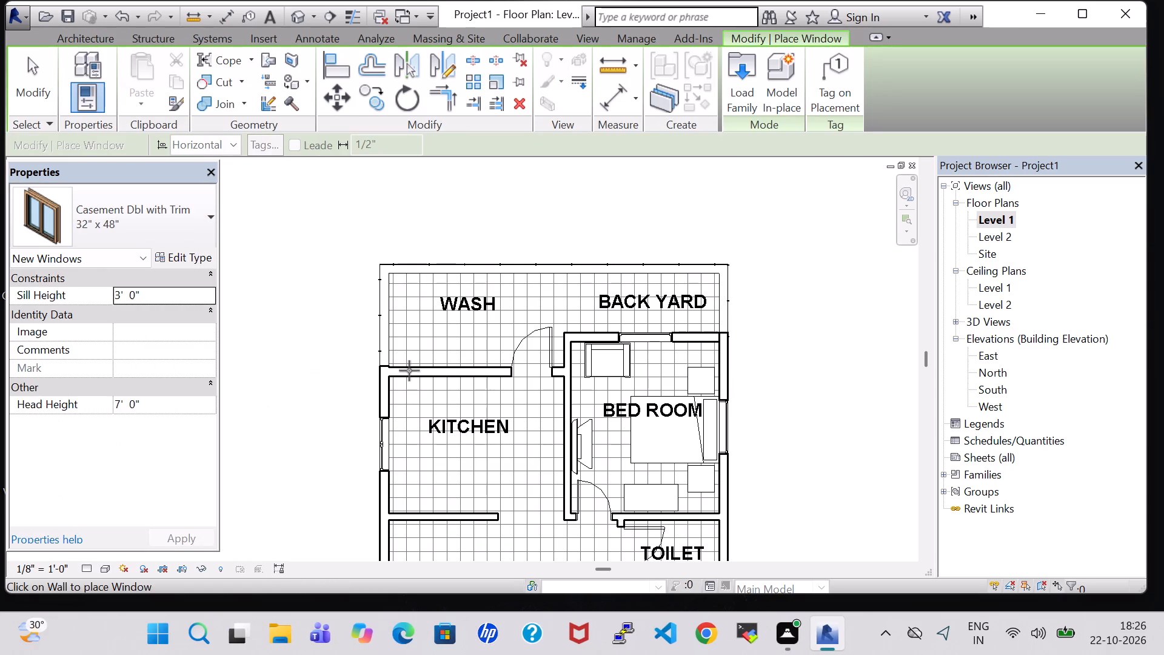
left_click(451, 364)
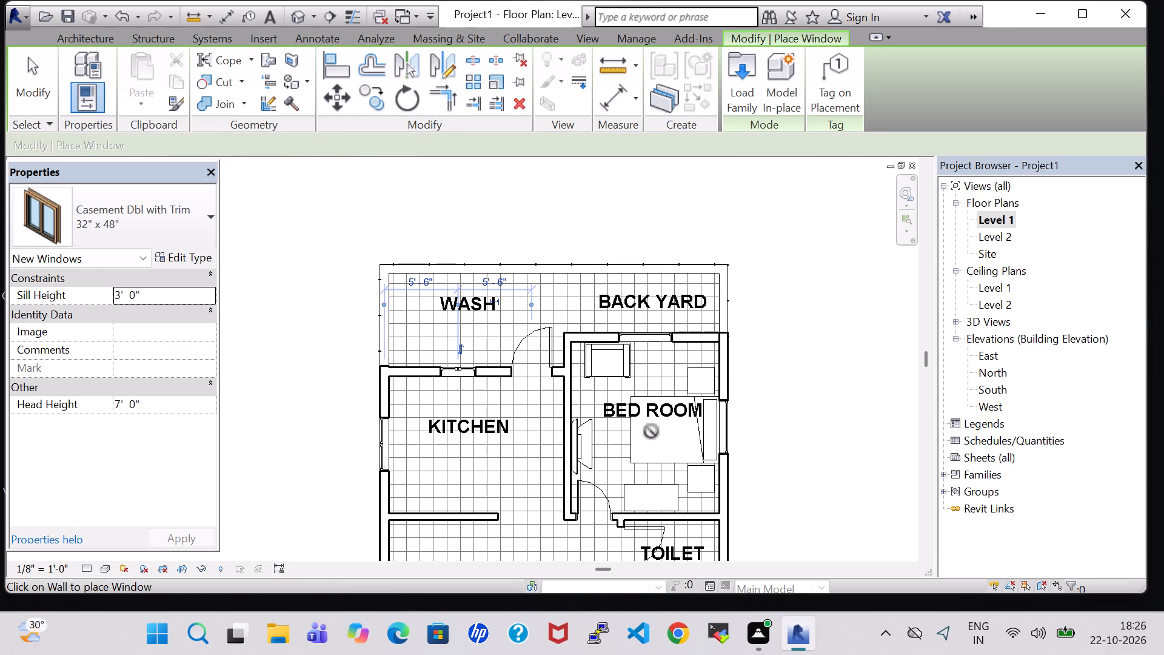
left_click(824, 415)
key("Escape")
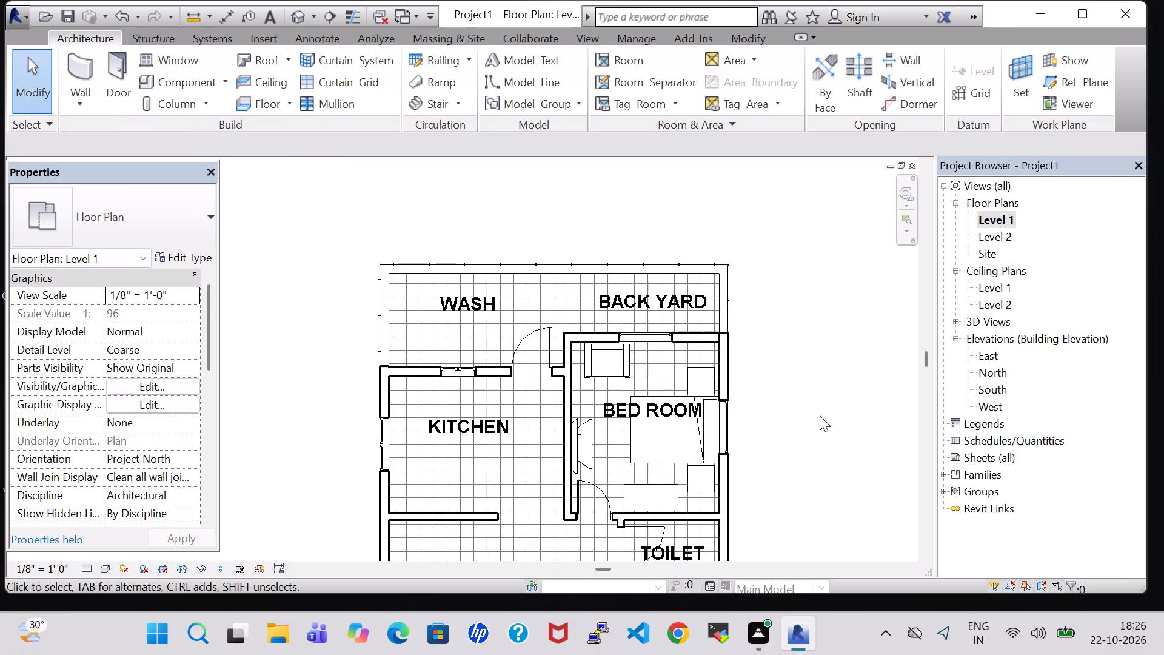
key("Escape")
Examine the kitchen and bedroom windows and the front of the house in 3D, and return to the Level 1 plan.
left_click(299, 21)
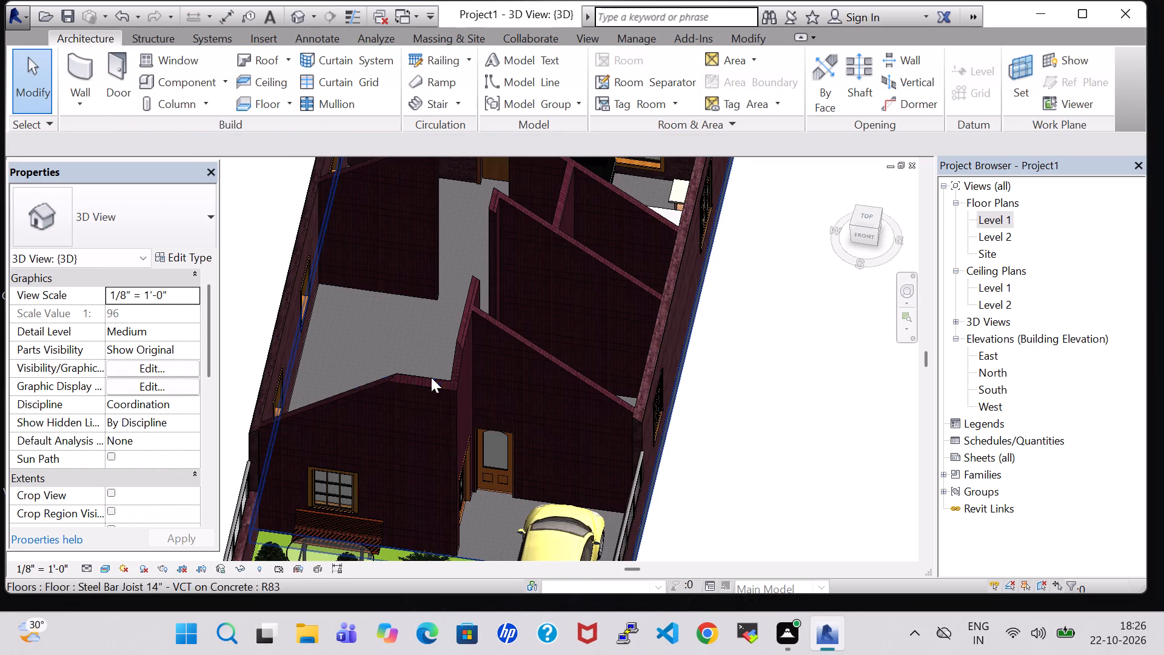
middle_click_drag(774, 413, 602, 366, "shift")
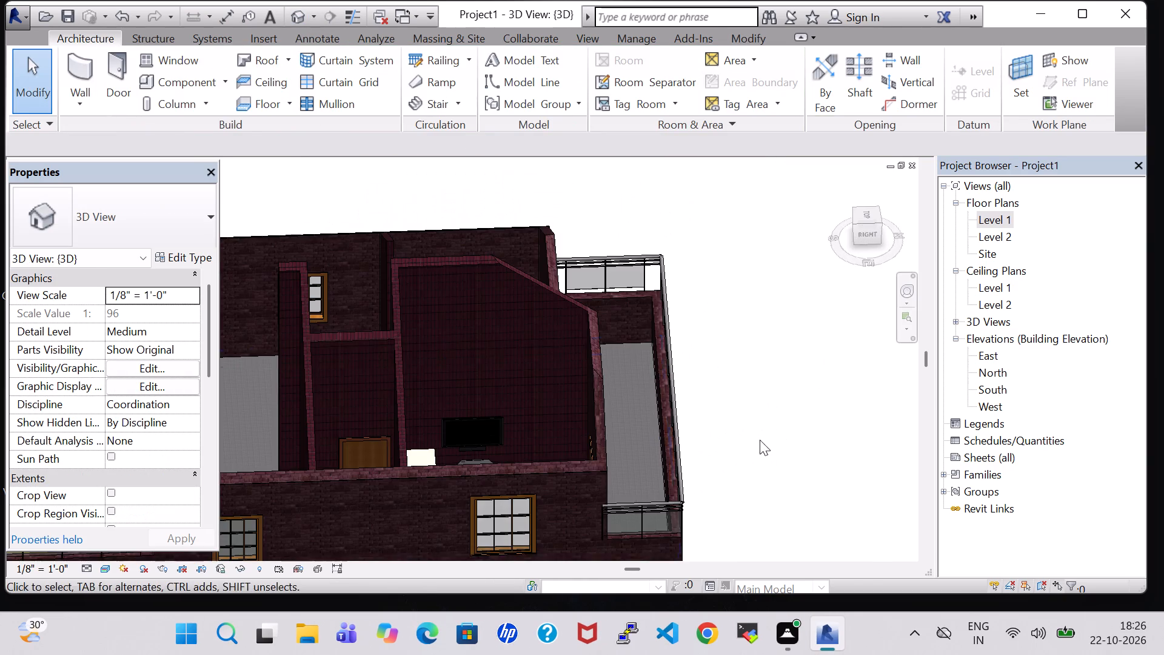
middle_click_drag(757, 441, 657, 419, "shift")
middle_click_drag(644, 427, 654, 433, "shift")
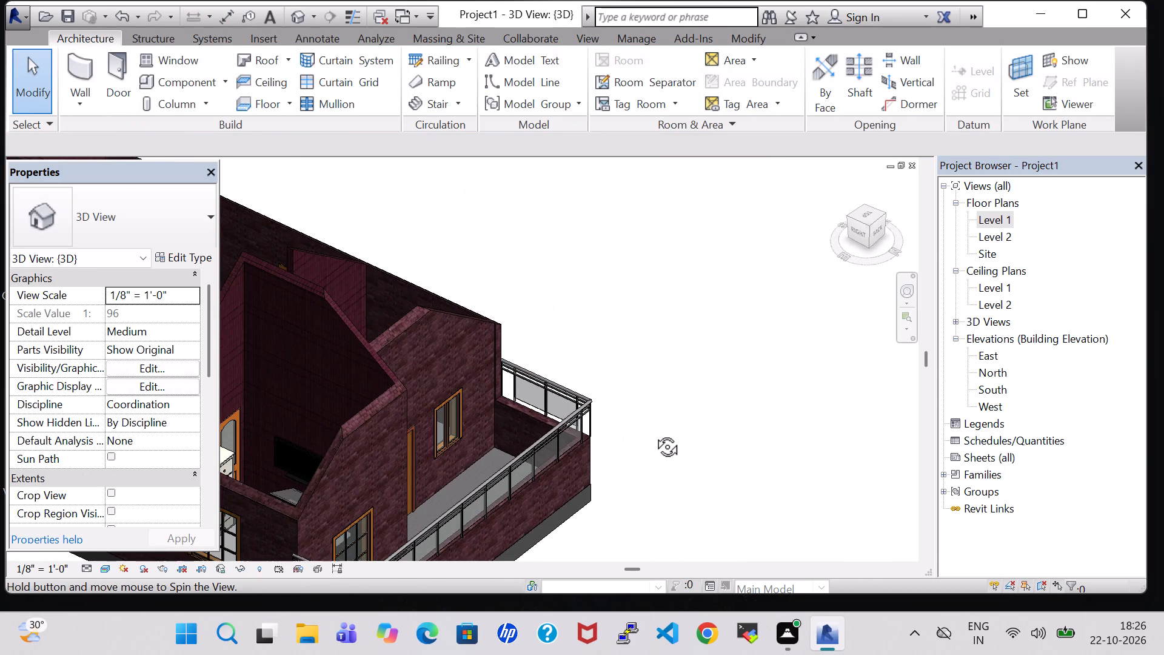
middle_click_drag(654, 433, 740, 461, "shift")
middle_click_drag(696, 475, 786, 401, "shift")
middle_click_drag(637, 517, 746, 481, "shift")
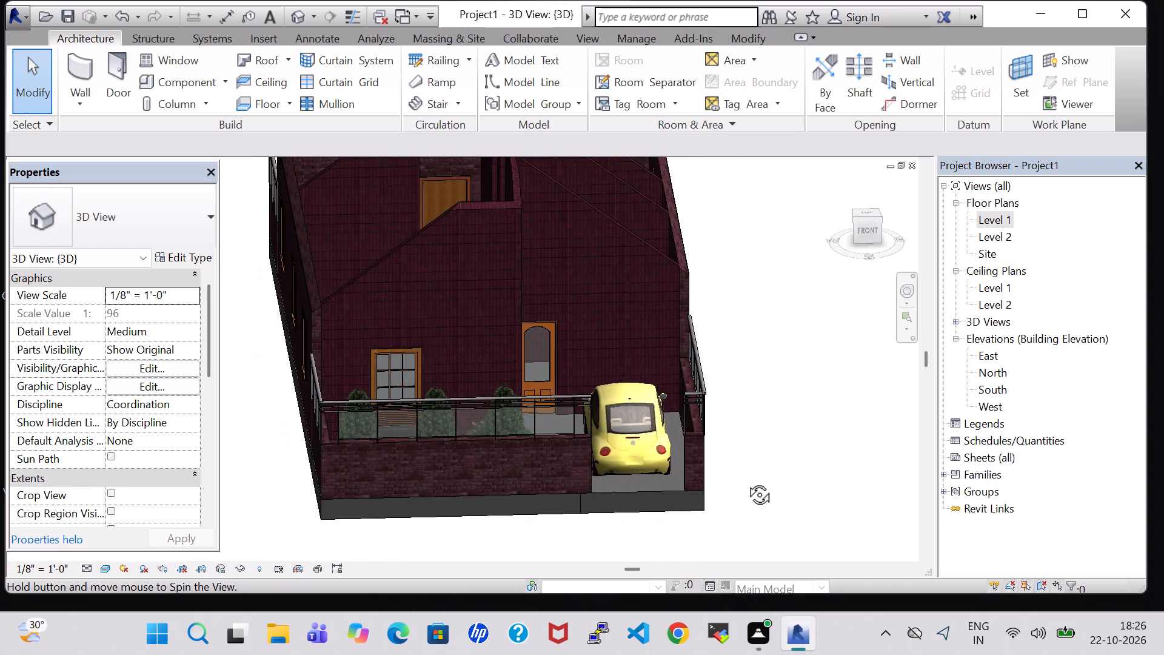
middle_click_drag(746, 481, 743, 481, "shift")
double_click(994, 217)
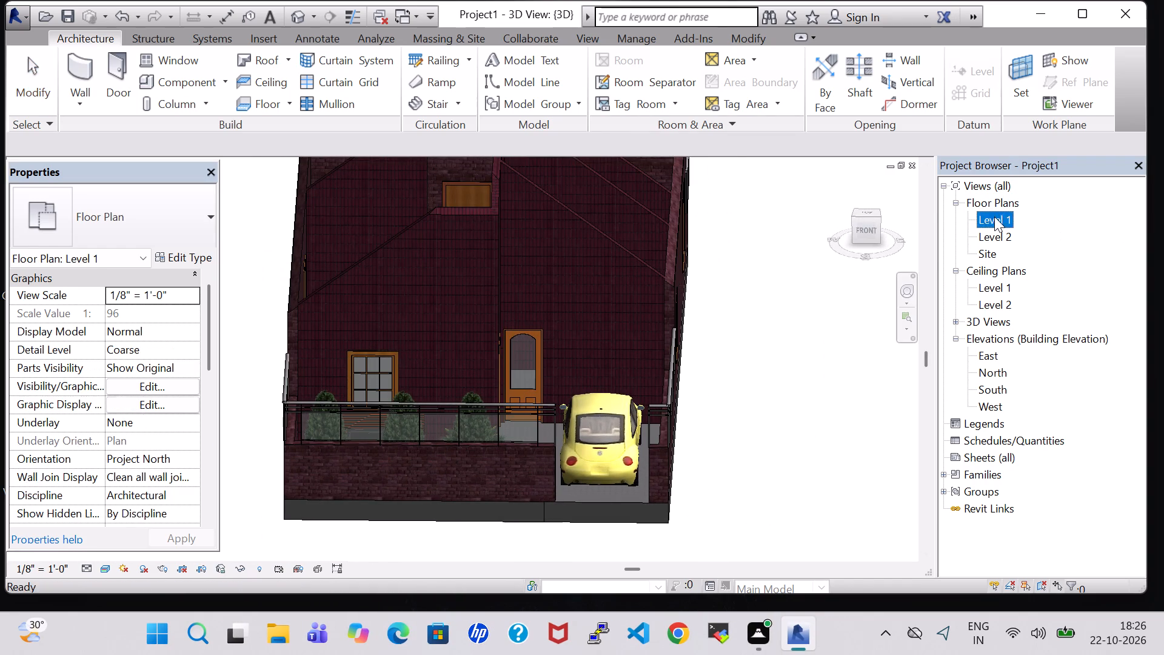
scroll(515, 313, "down", 1)
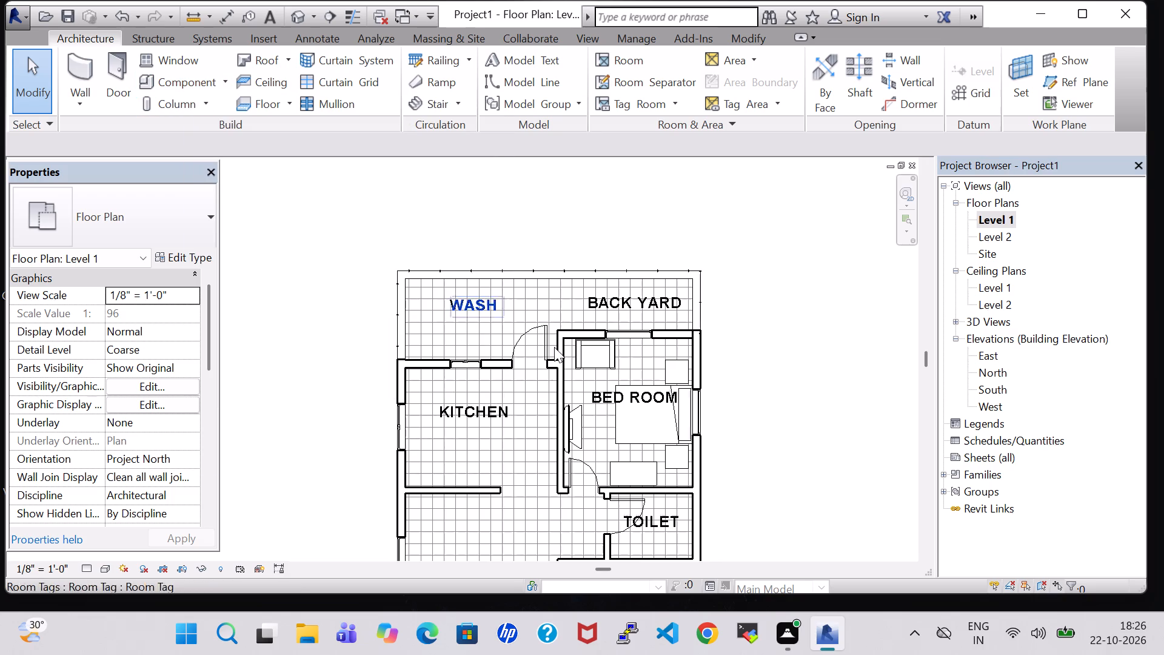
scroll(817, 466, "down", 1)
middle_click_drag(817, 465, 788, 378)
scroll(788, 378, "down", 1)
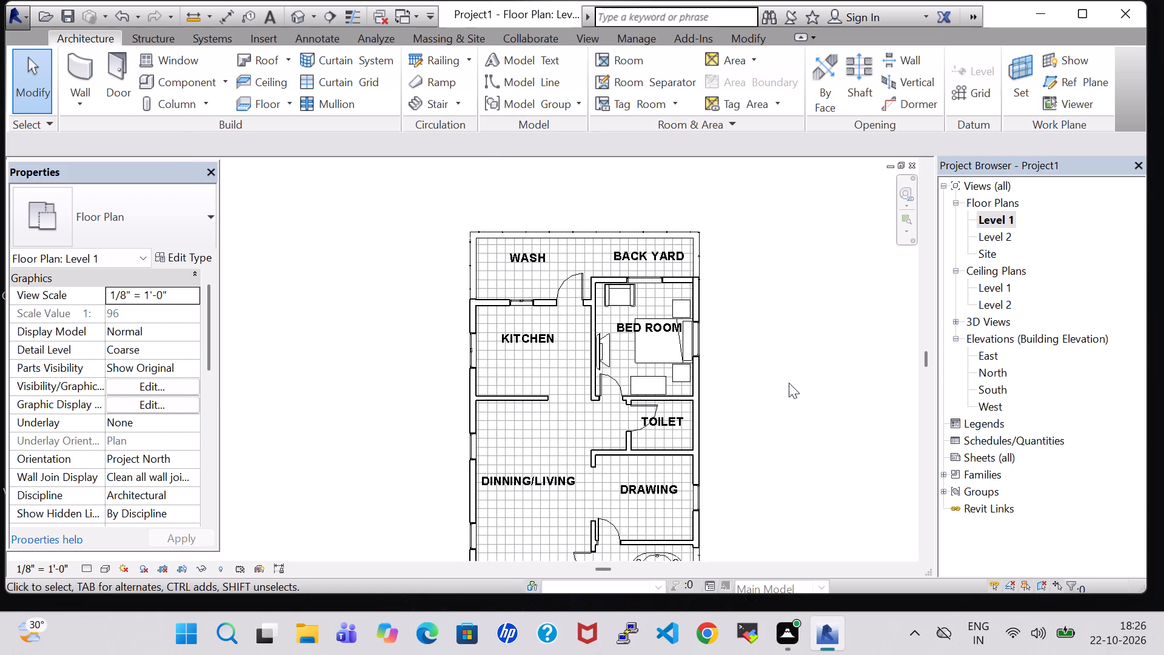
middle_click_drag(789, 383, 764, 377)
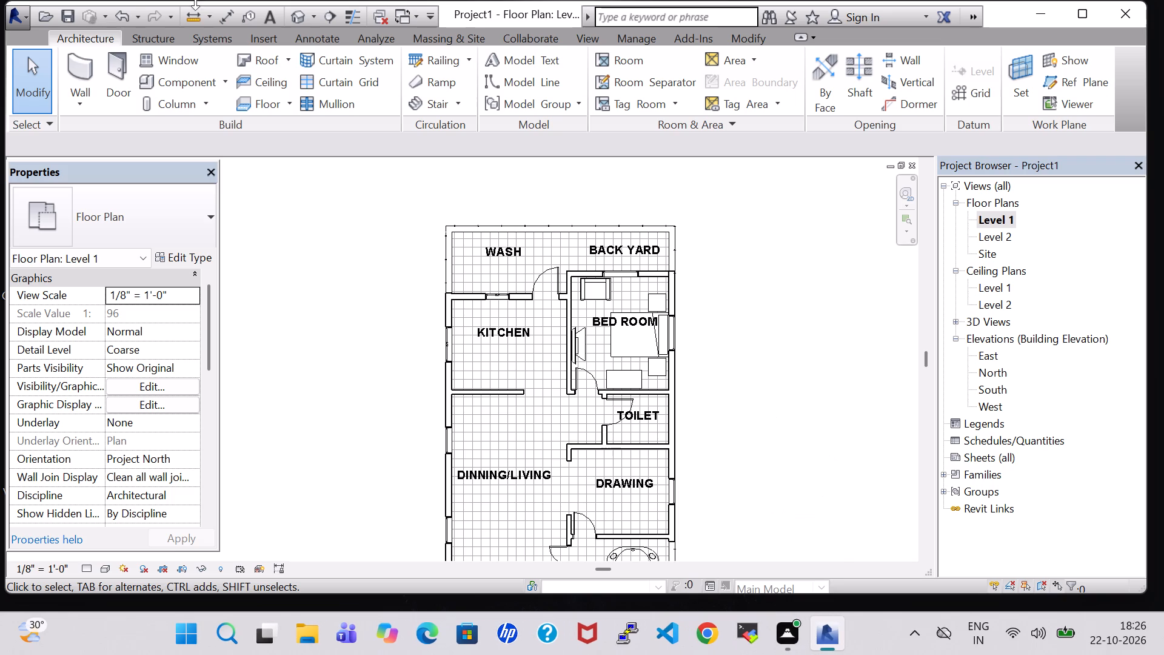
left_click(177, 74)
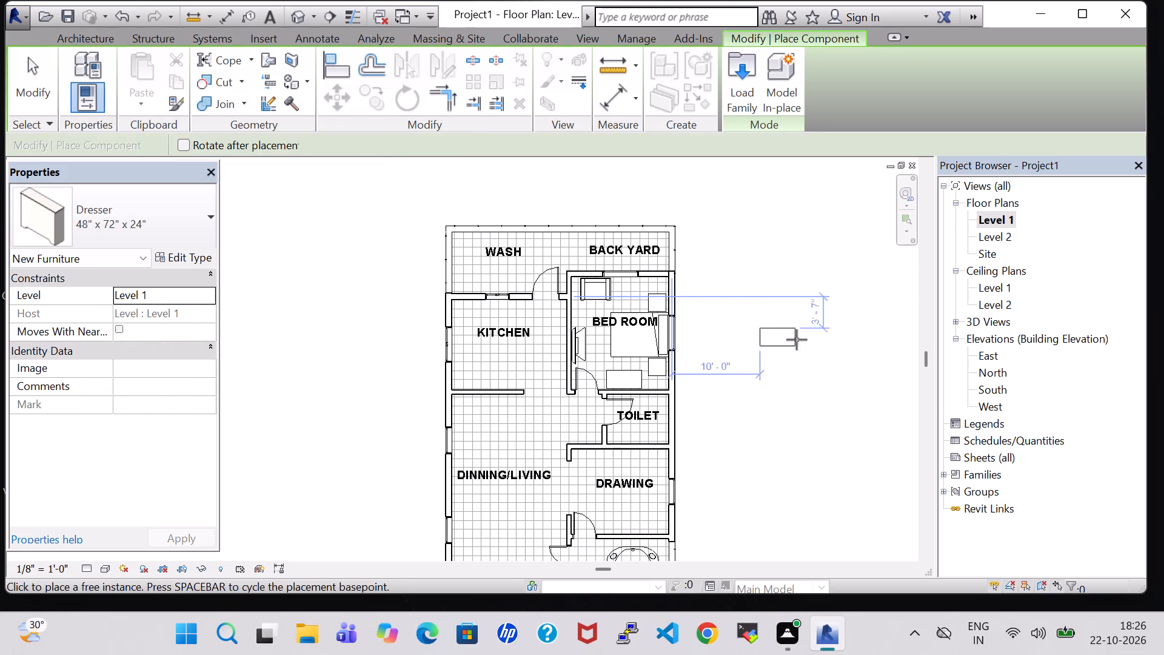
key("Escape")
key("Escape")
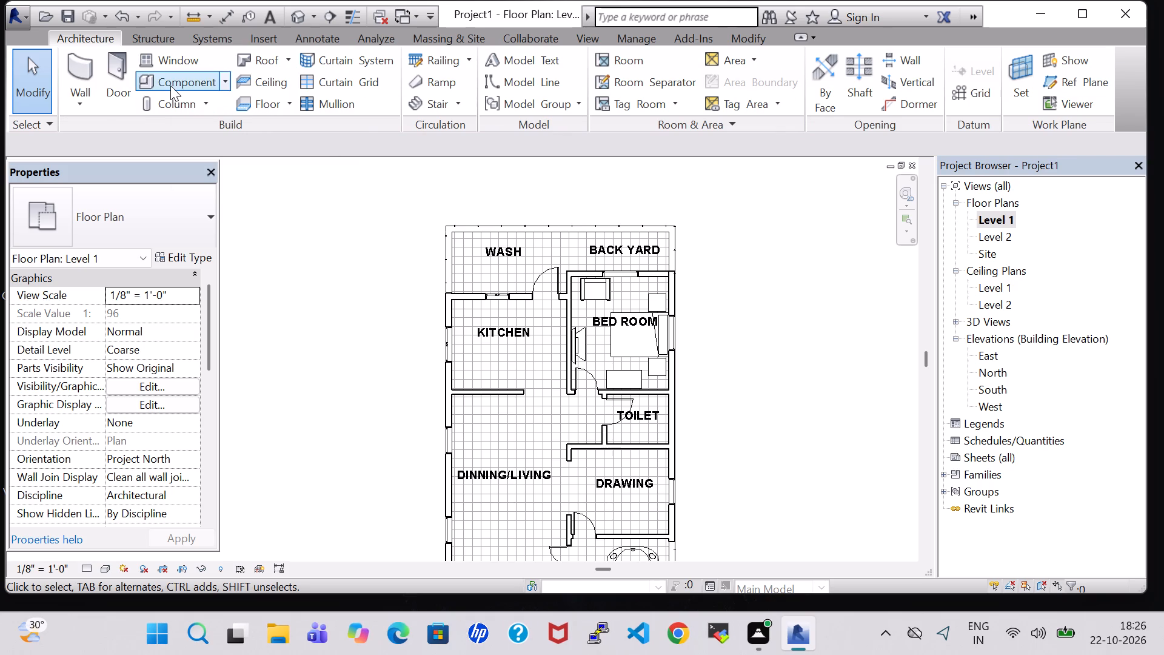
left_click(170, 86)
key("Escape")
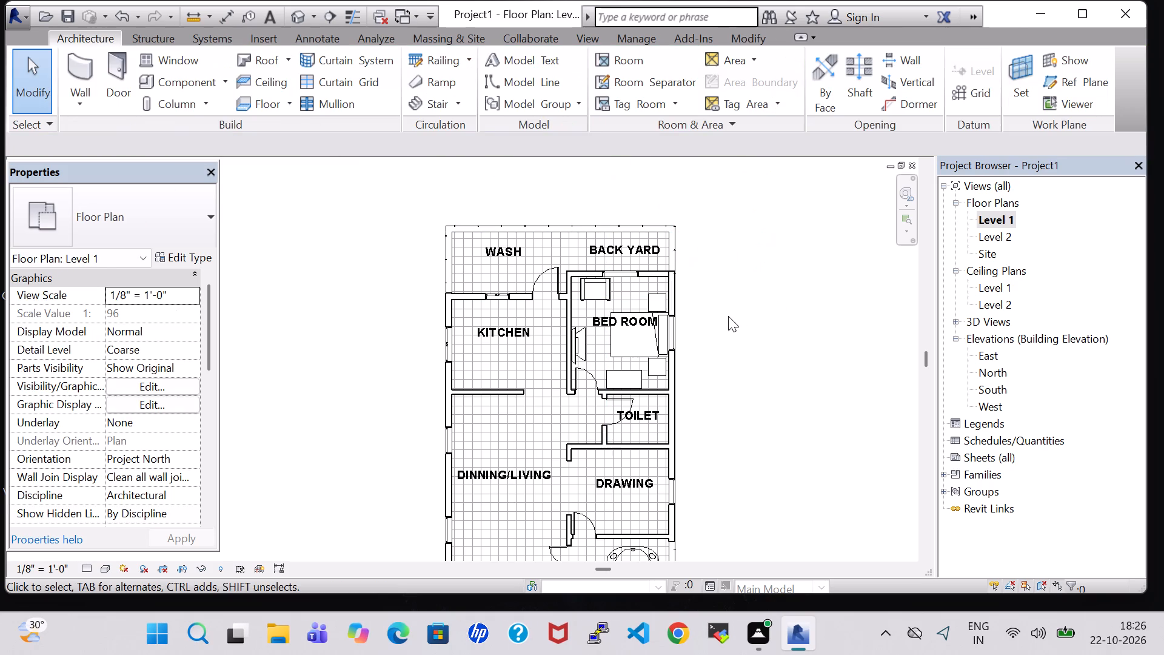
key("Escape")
Load the Tub-Free Standing-3D family from the library's Plumbing > Architectural > Fixtures > Bathtubs folder for component placement.
left_click(186, 88)
left_click(735, 100)
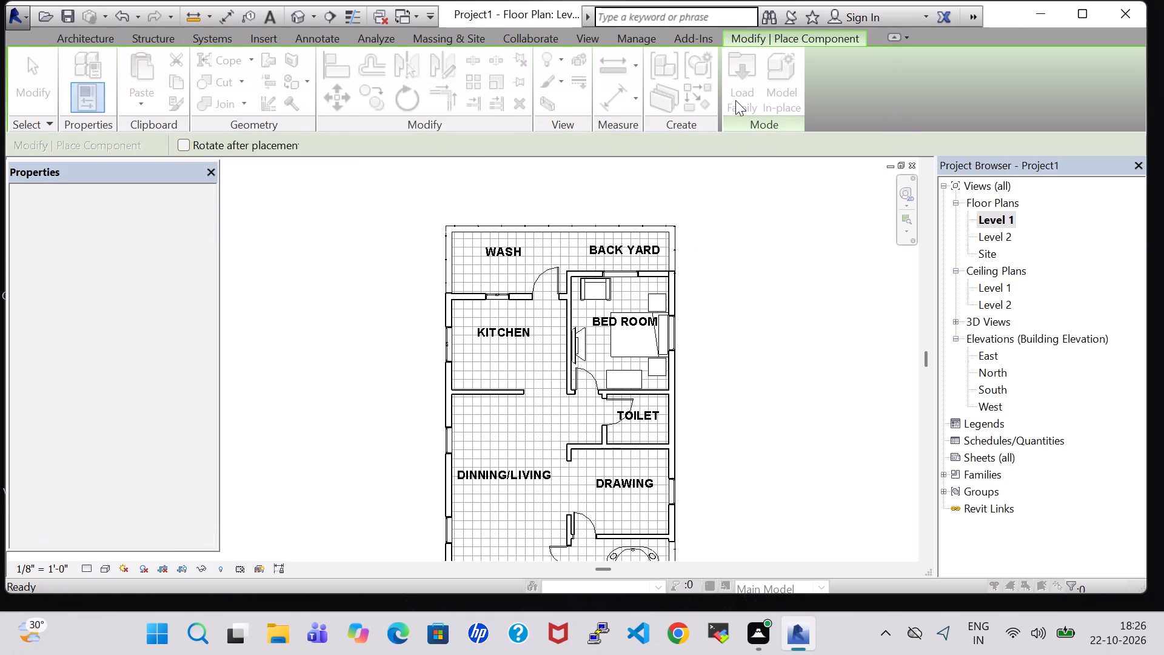
scroll(580, 372, "down", 2)
double_click(535, 317)
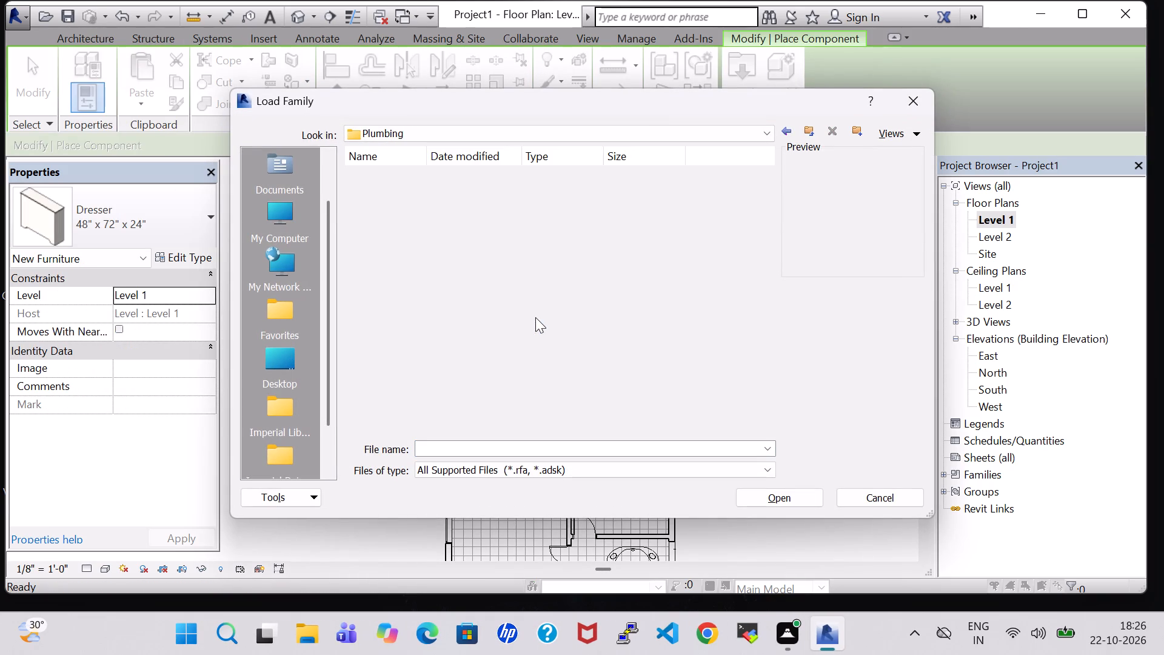
double_click(391, 199)
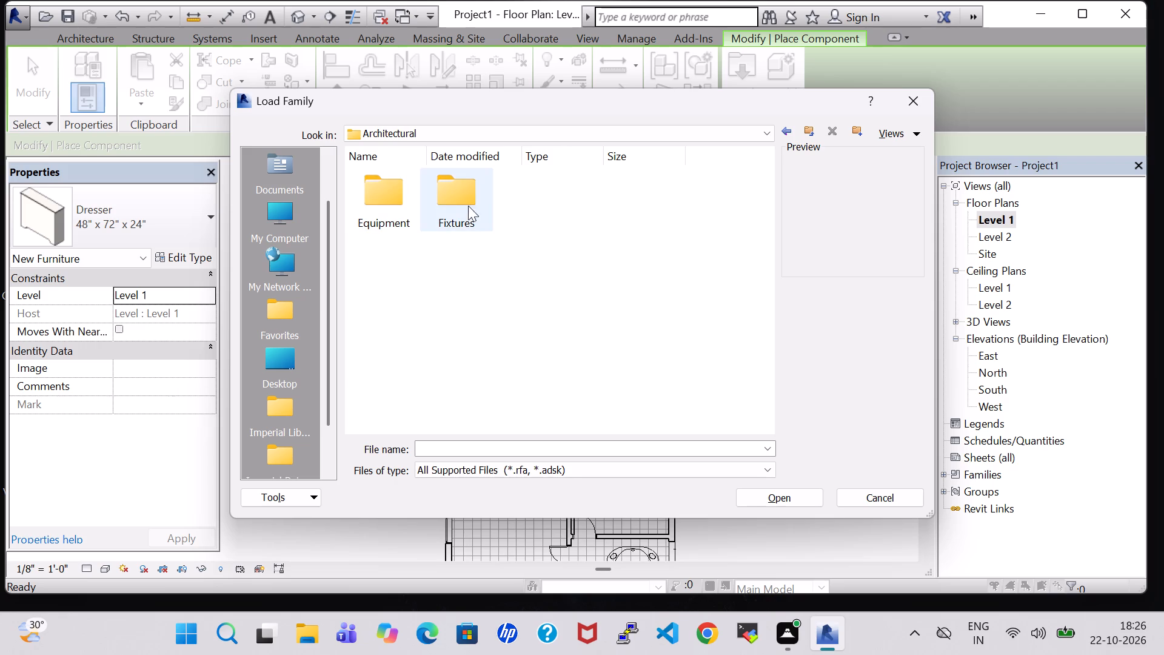
double_click(452, 204)
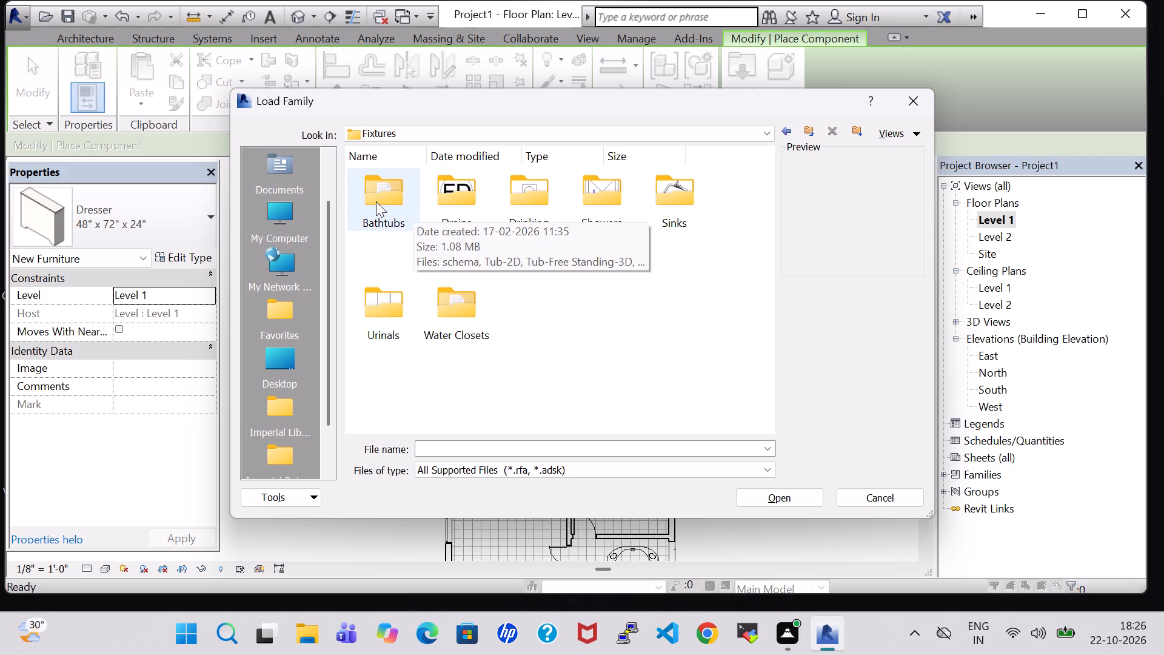
double_click(376, 201)
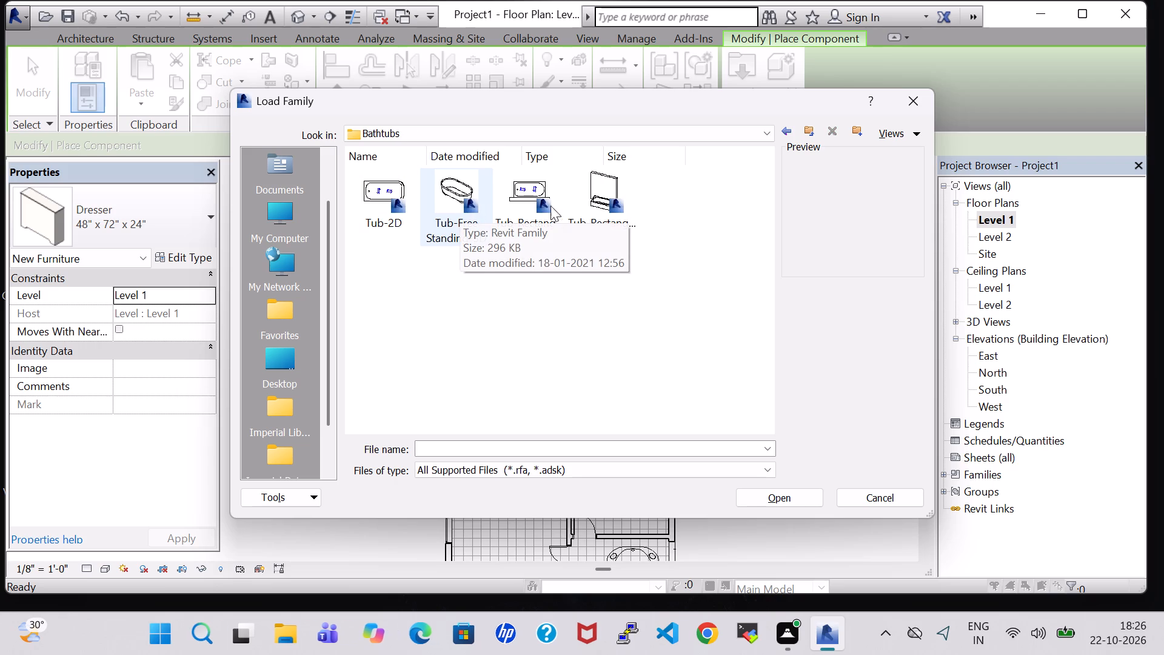
left_click(472, 217)
left_click(792, 497)
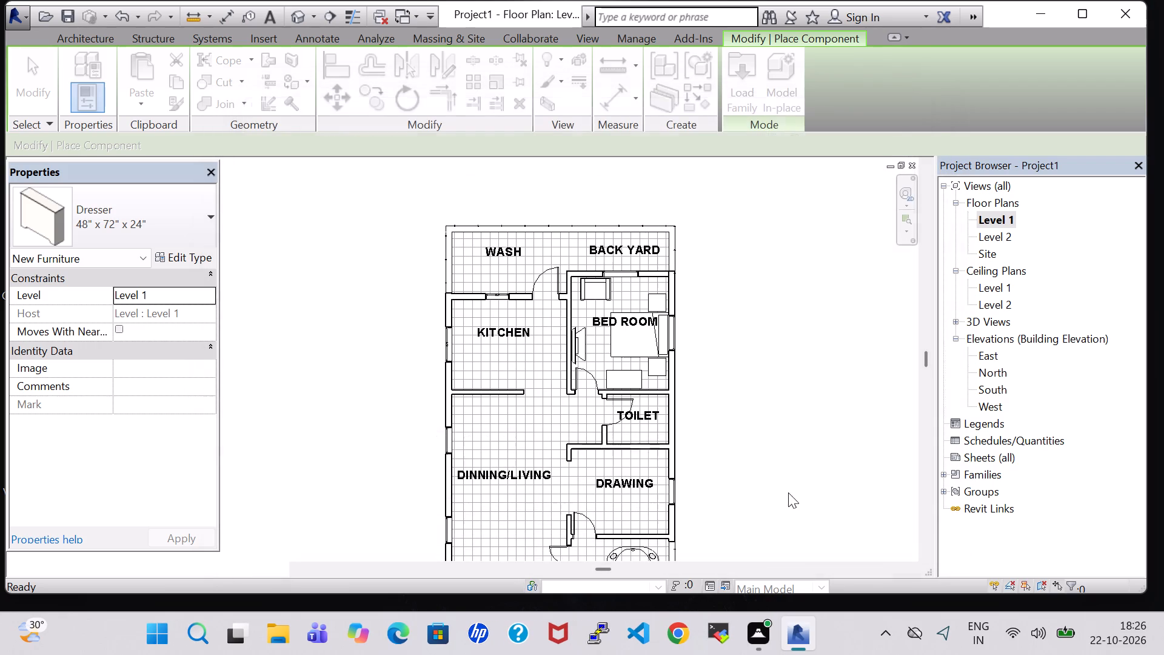
Place the 30" x 60" free-standing tub in the toilet, lengthwise along the wall shared with the drawing room, near the exterior wall.
scroll(655, 385, "up", 5)
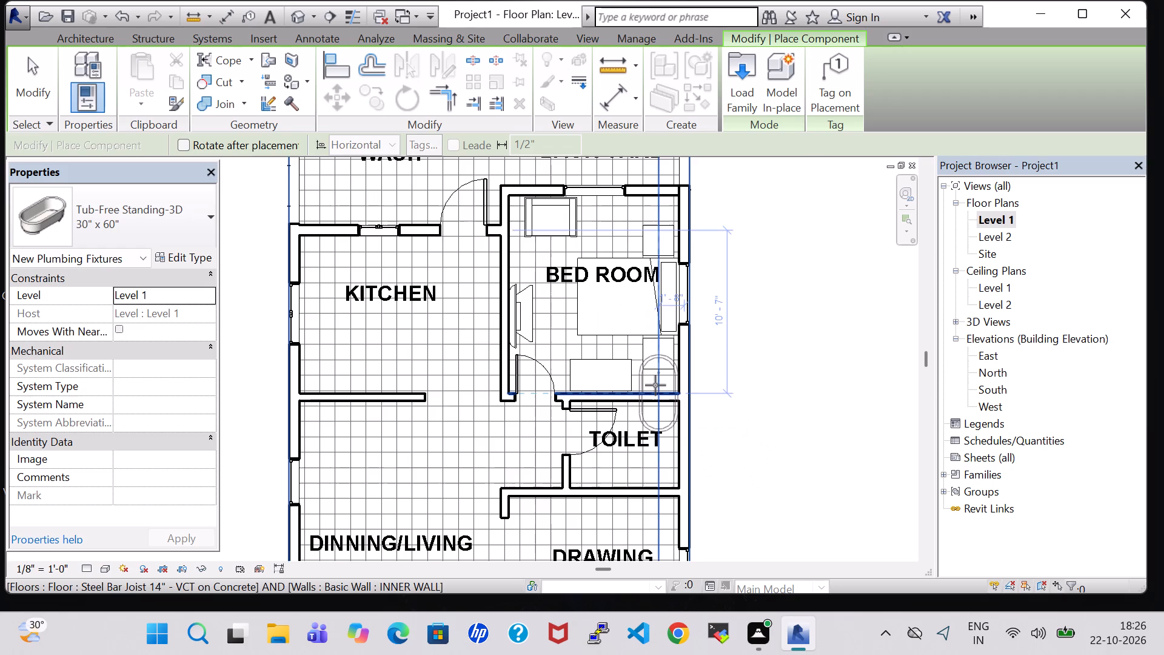
key("space")
key("space")
key("space")
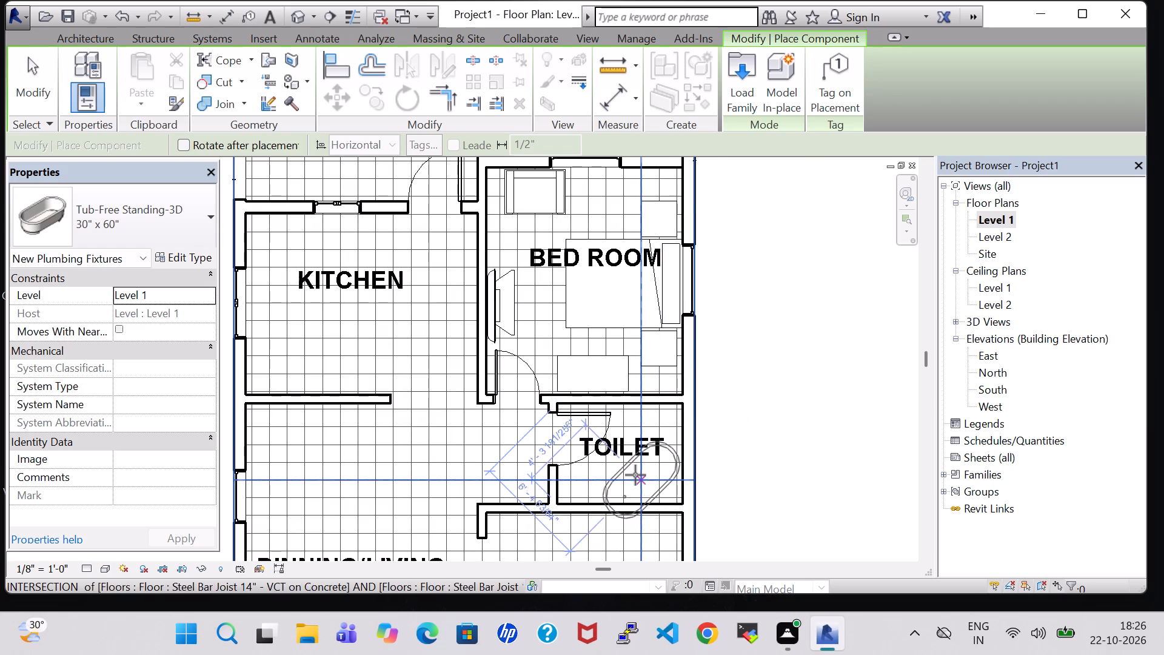
key("space")
key("space")
key("space")
scroll(623, 482, "up", 4)
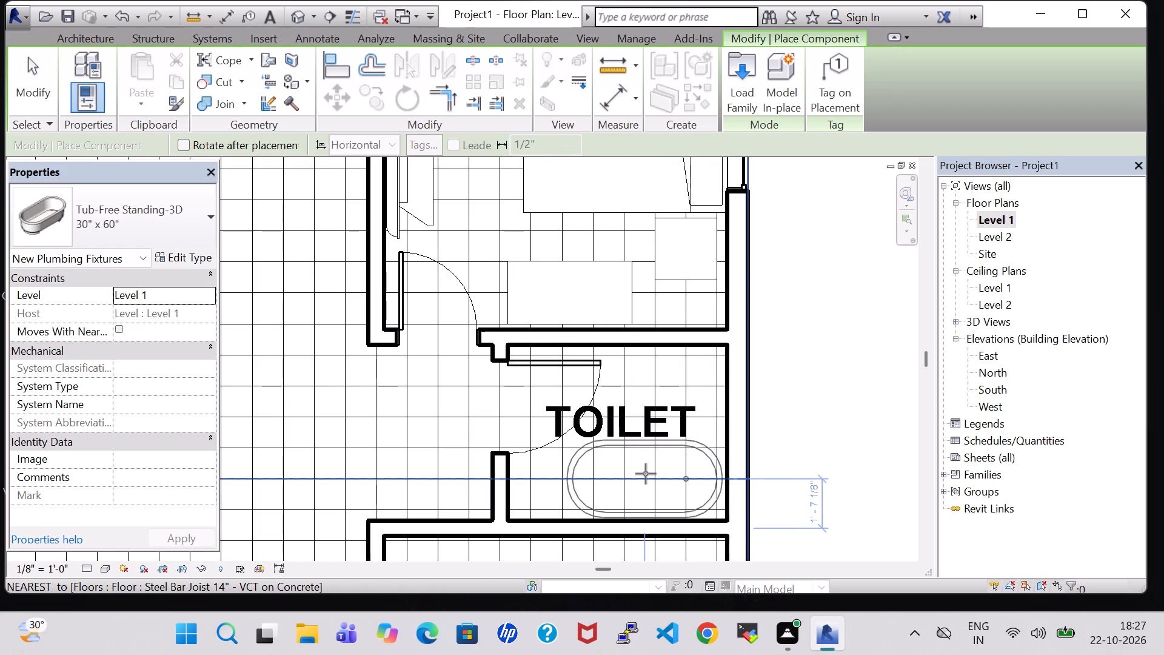
left_click(646, 474)
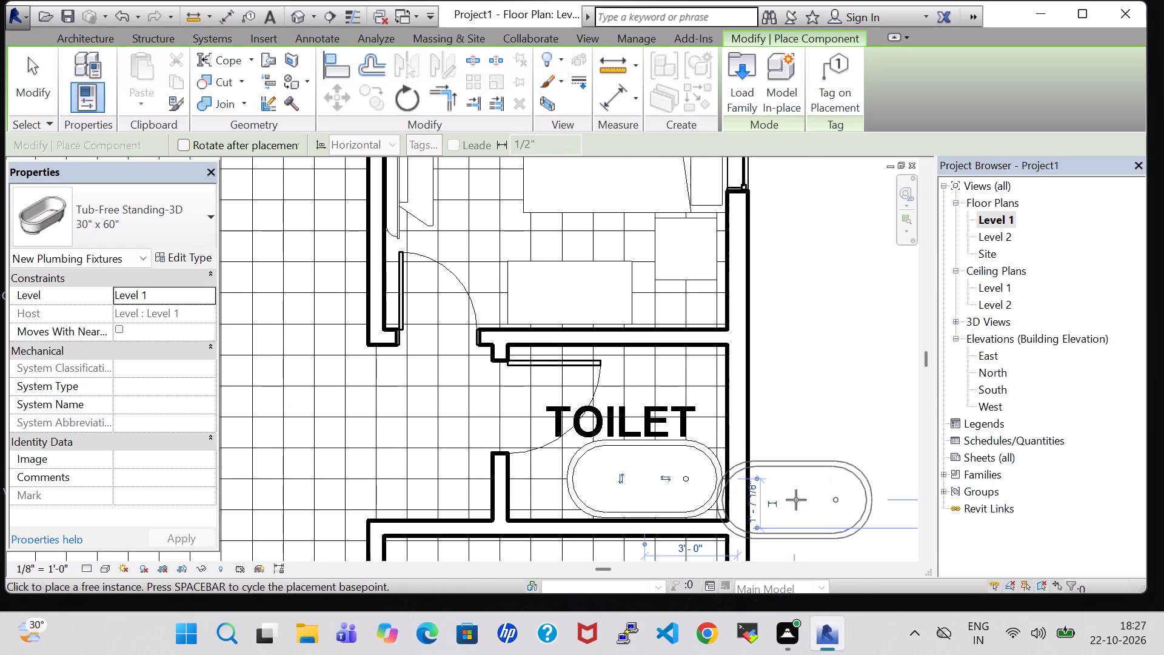
key("Escape")
key("Escape")
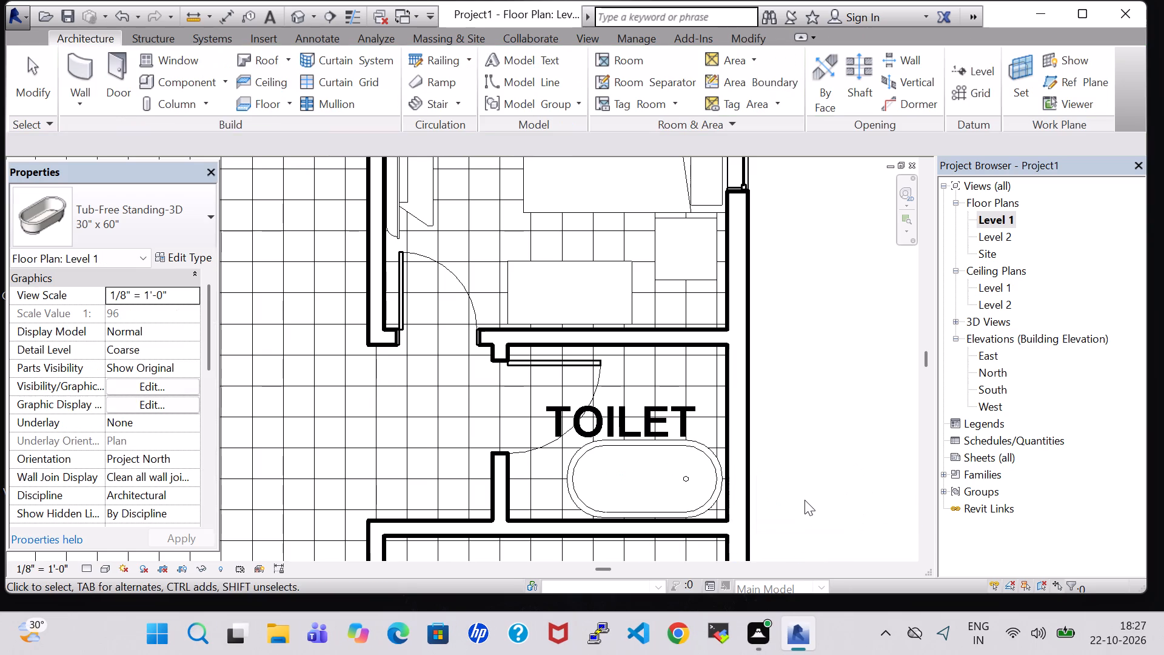
Load the Toilet-Domestic-3D family from the library's Plumbing > Architectural > Fixtures > Water Closets folder for component placement.
left_click(166, 82)
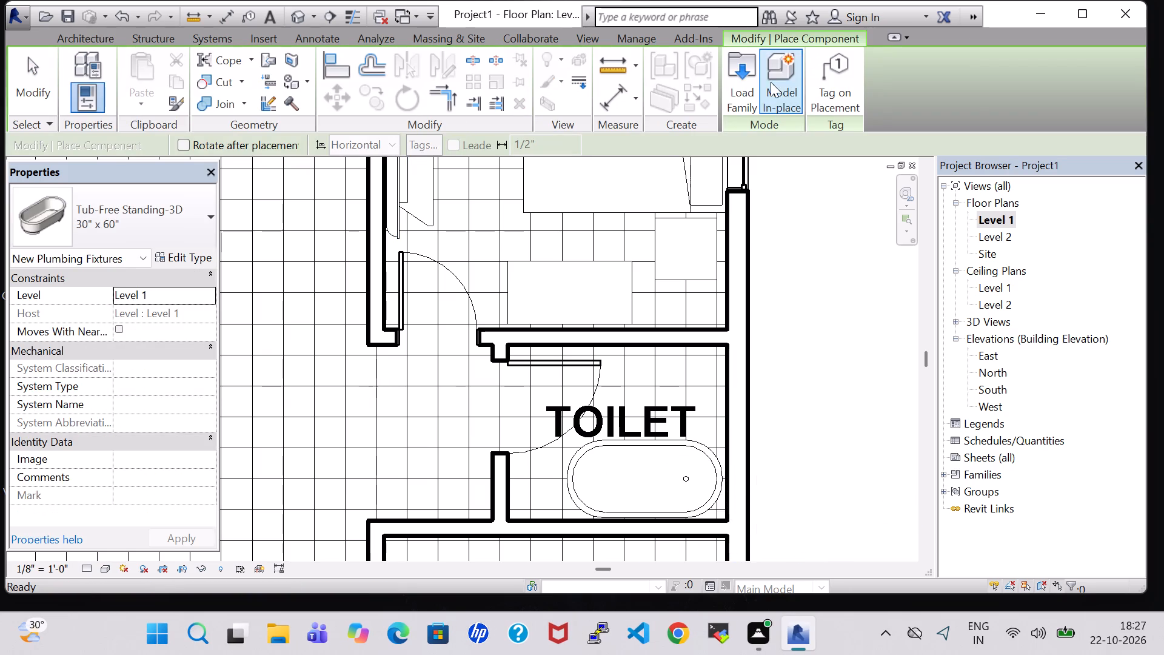
left_click(748, 84)
scroll(652, 340, "down", 1)
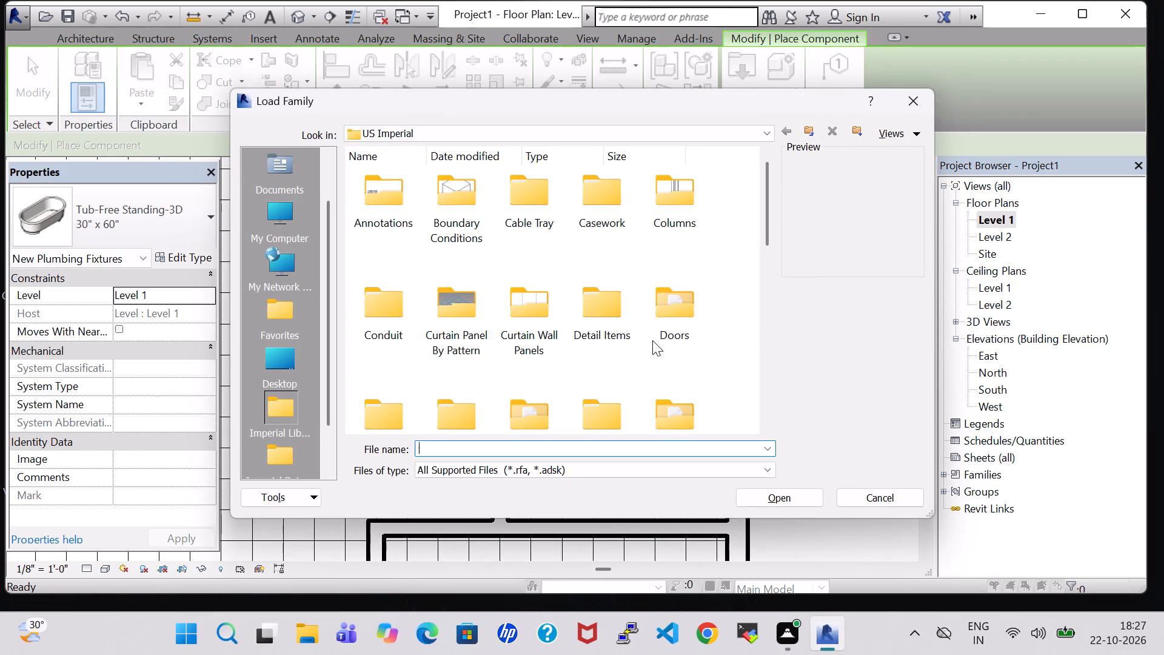
scroll(677, 272, "down", 1)
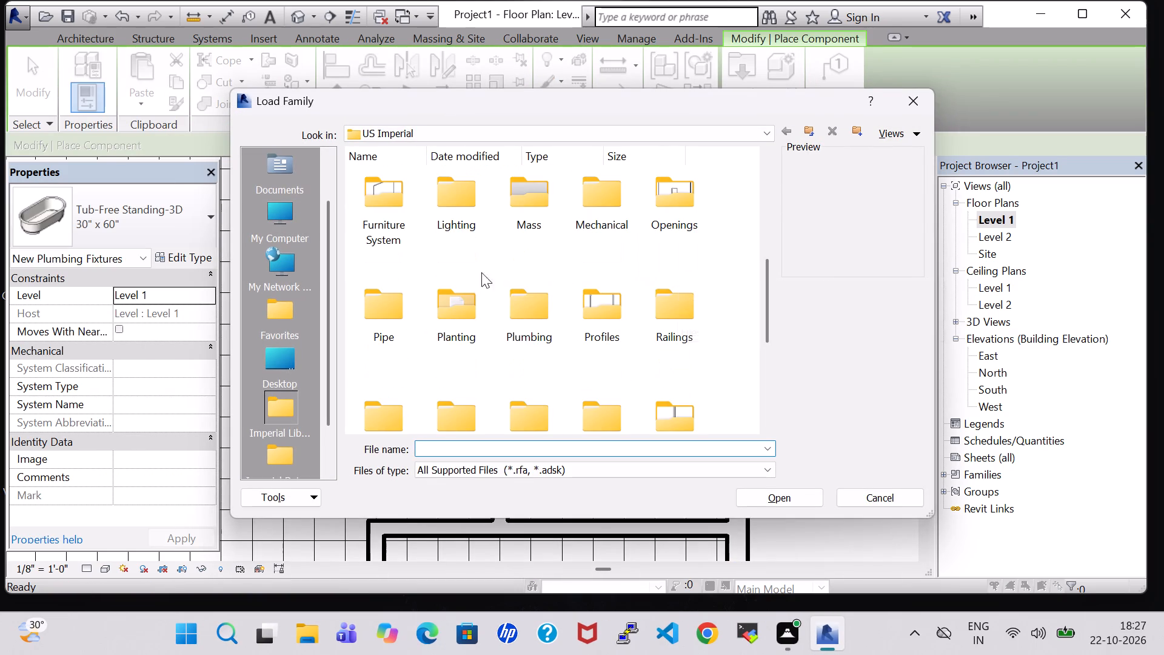
double_click(507, 314)
double_click(389, 197)
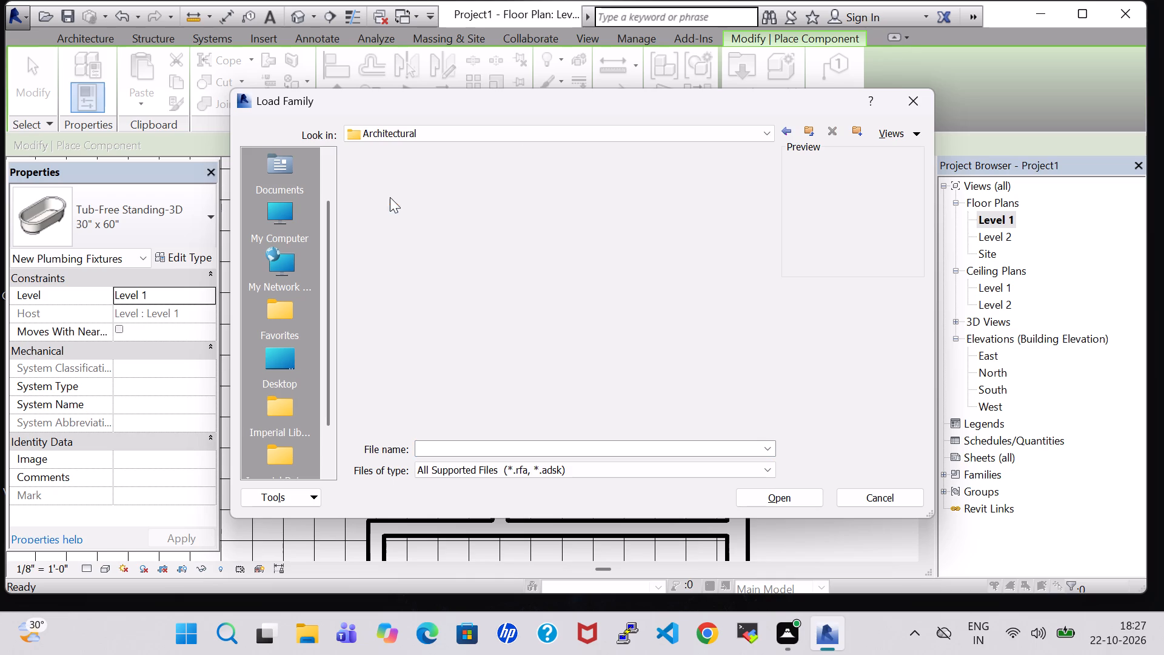
double_click(466, 200)
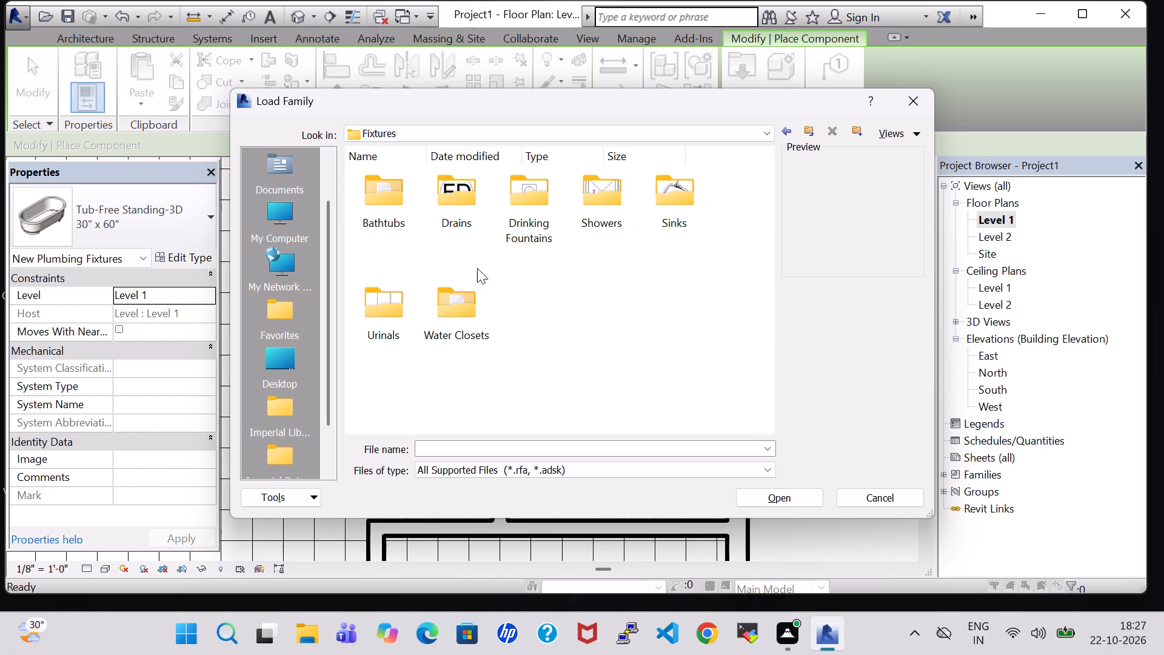
double_click(453, 289)
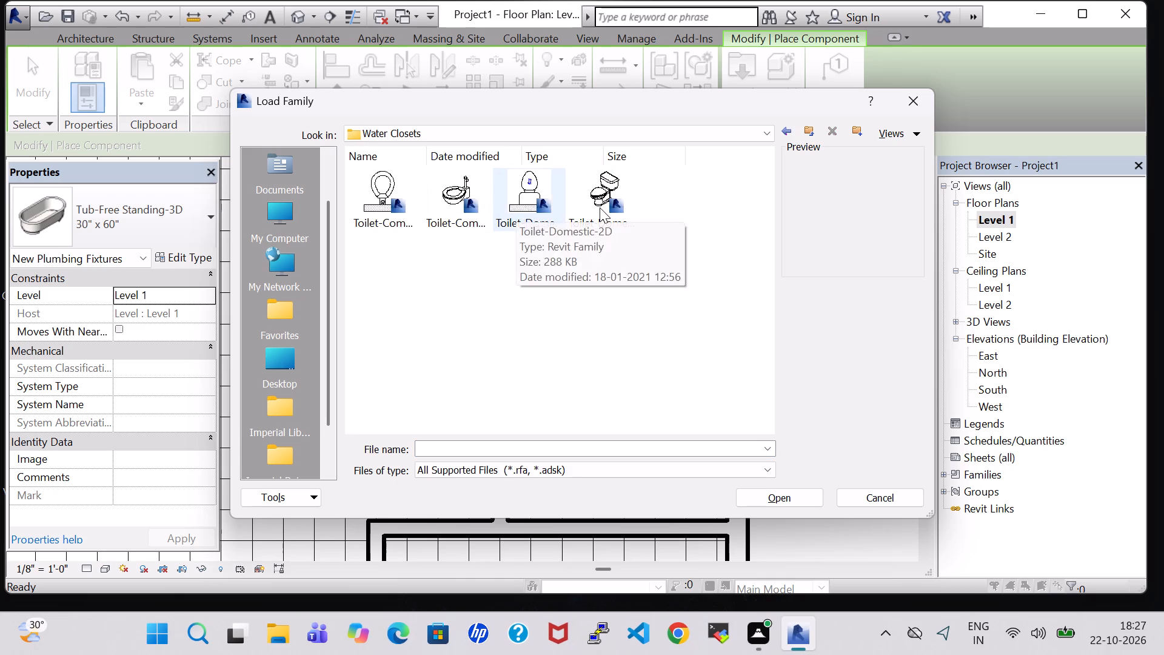
left_click(607, 207)
left_click(772, 492)
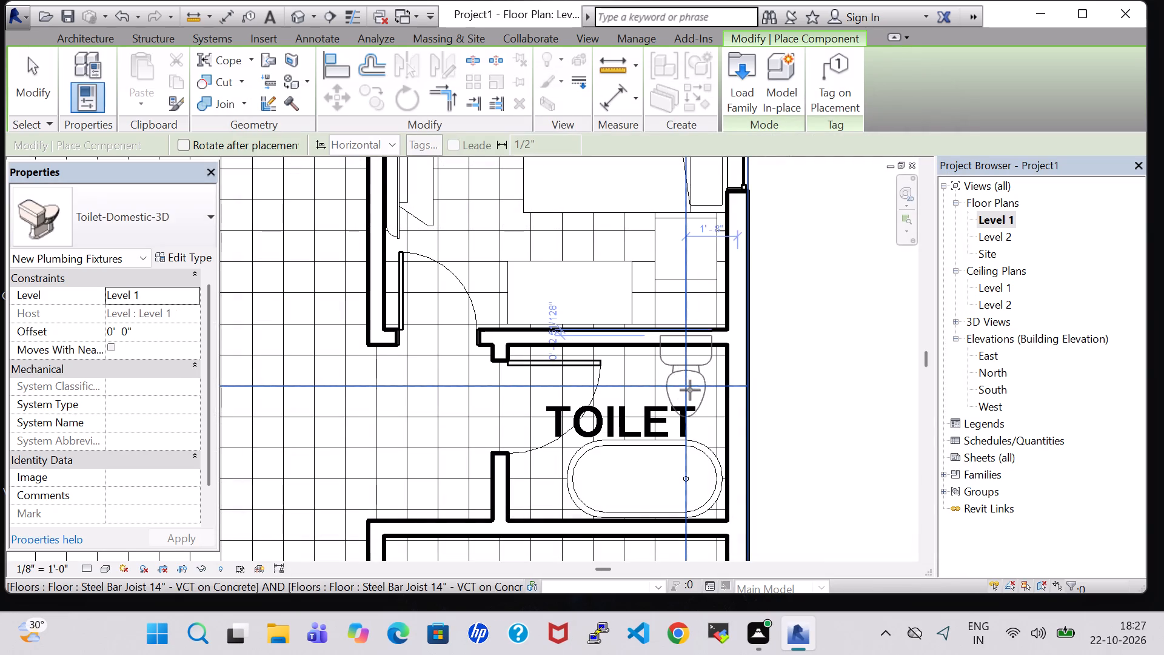
Place Toilet-Domestic-3D beside the tub with its tank against the exterior wall, about 5" from the bedroom-side wall.
key("space")
key("space")
key("space")
key("space")
key("space")
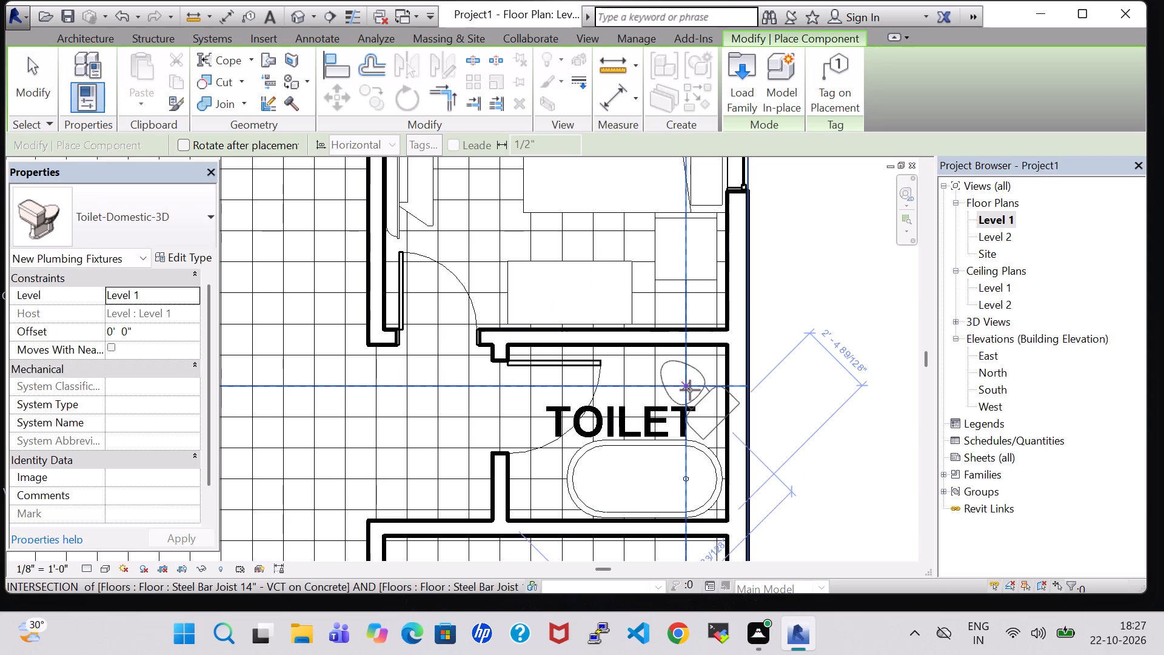
key("space")
scroll(687, 386, "up", 7)
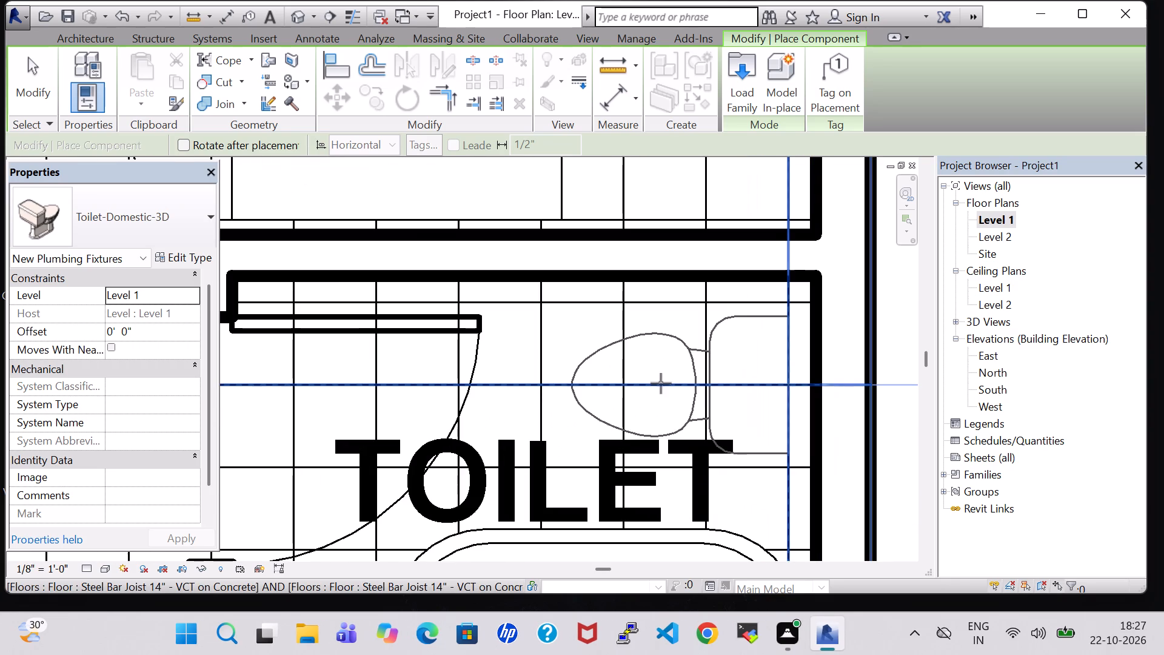
left_click(672, 384)
scroll(668, 390, "down", 2)
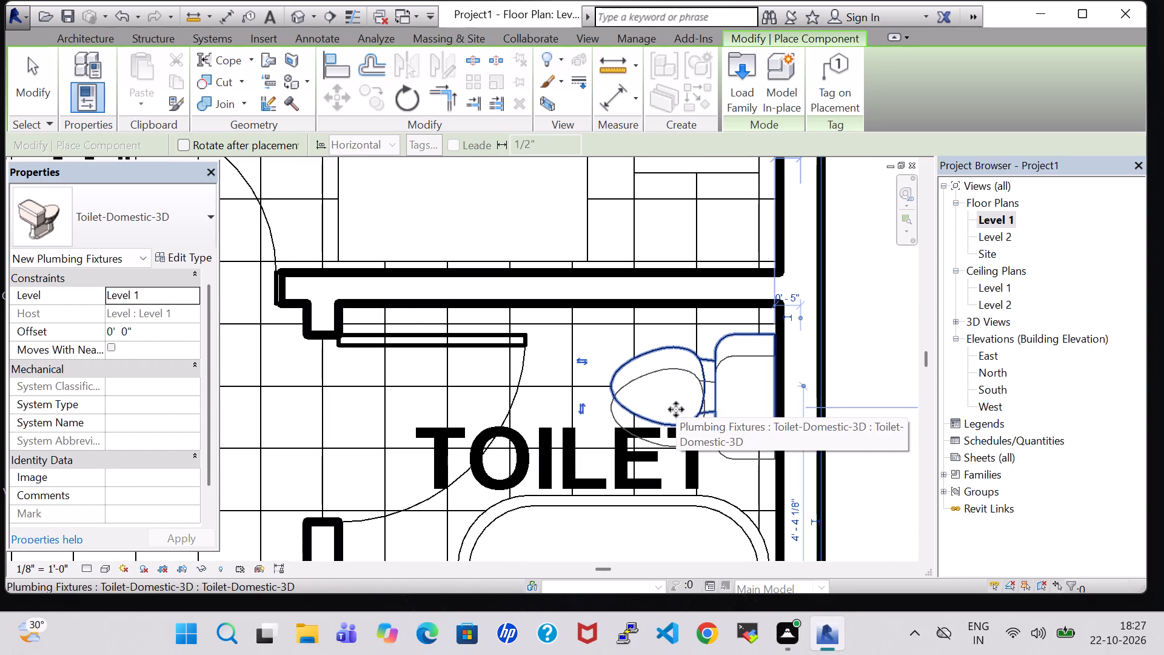
key("Escape")
key("Escape")
key("Escape")
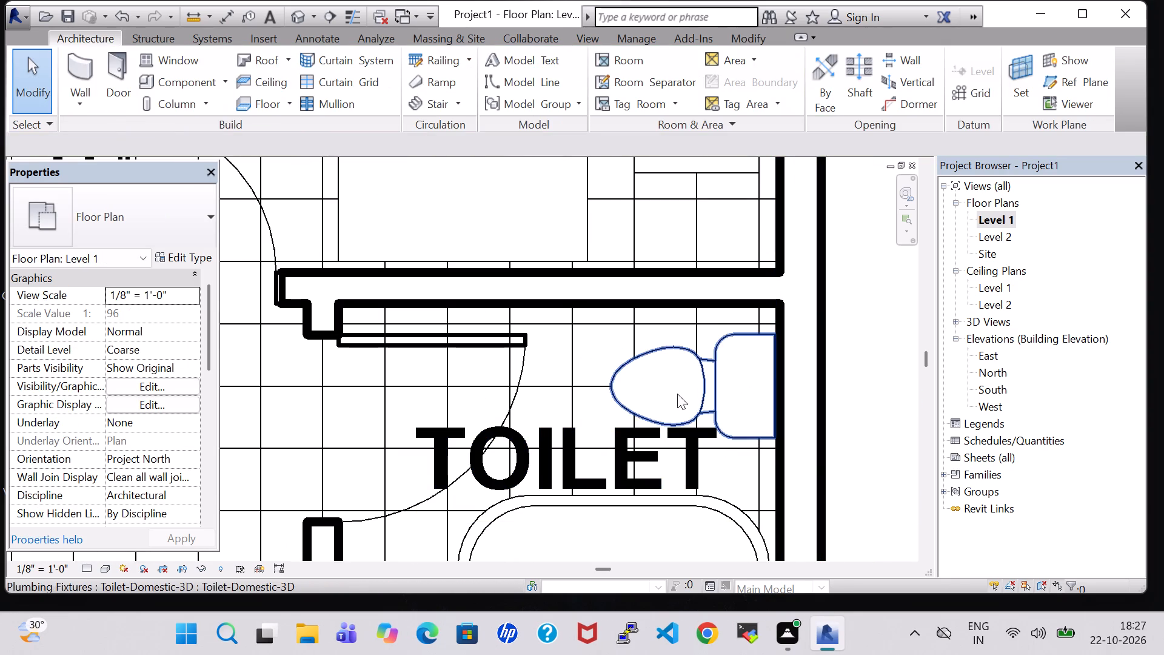
key("Escape")
Load the Sink Vanity-Square family from the library's Plumbing > Architectural > Fixtures > Sinks folder for component placement.
scroll(742, 422, "down", 6)
middle_click_drag(813, 416, 813, 328)
left_click(179, 78)
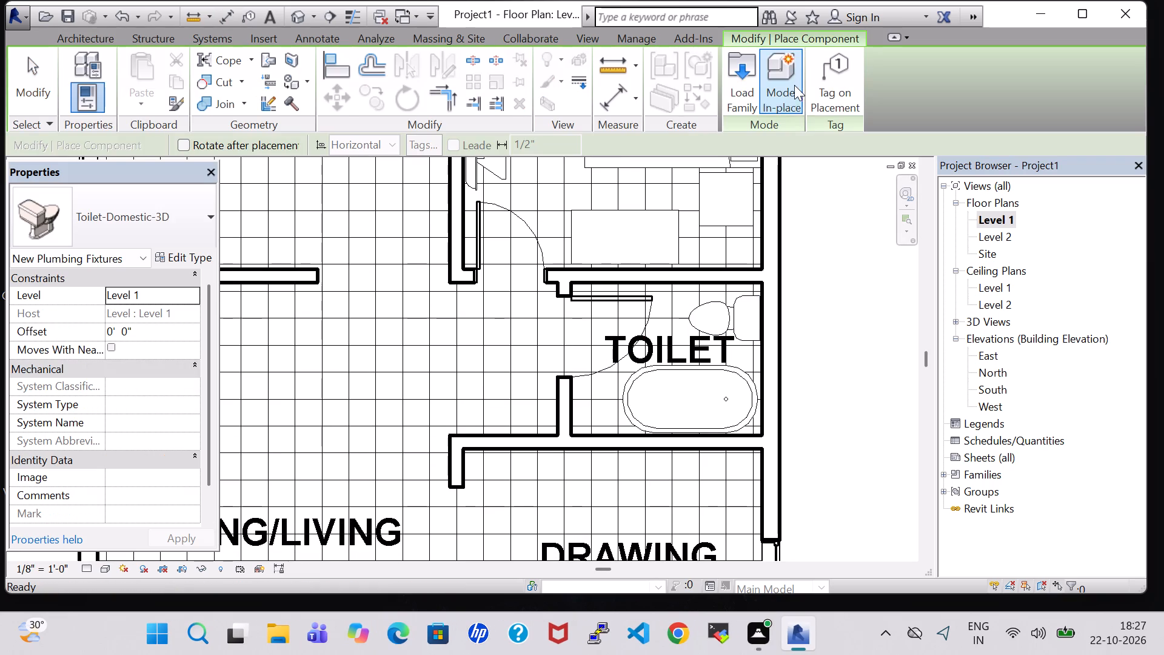
left_click(743, 88)
scroll(395, 259, "down", 1)
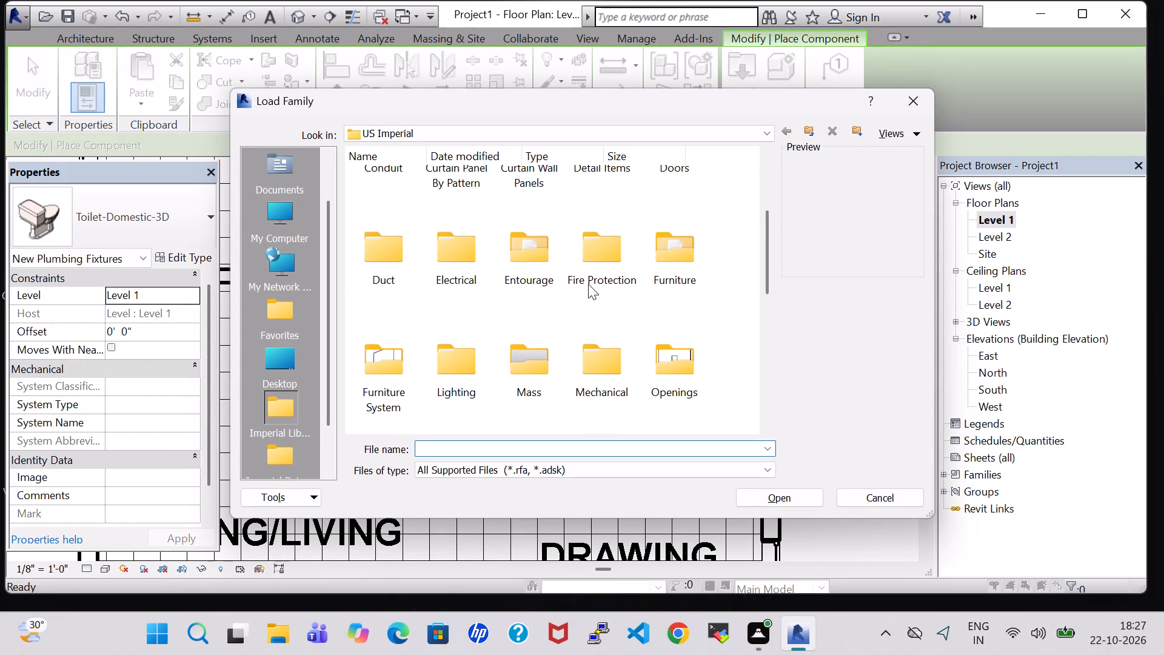
scroll(657, 306, "down", 1)
double_click(533, 307)
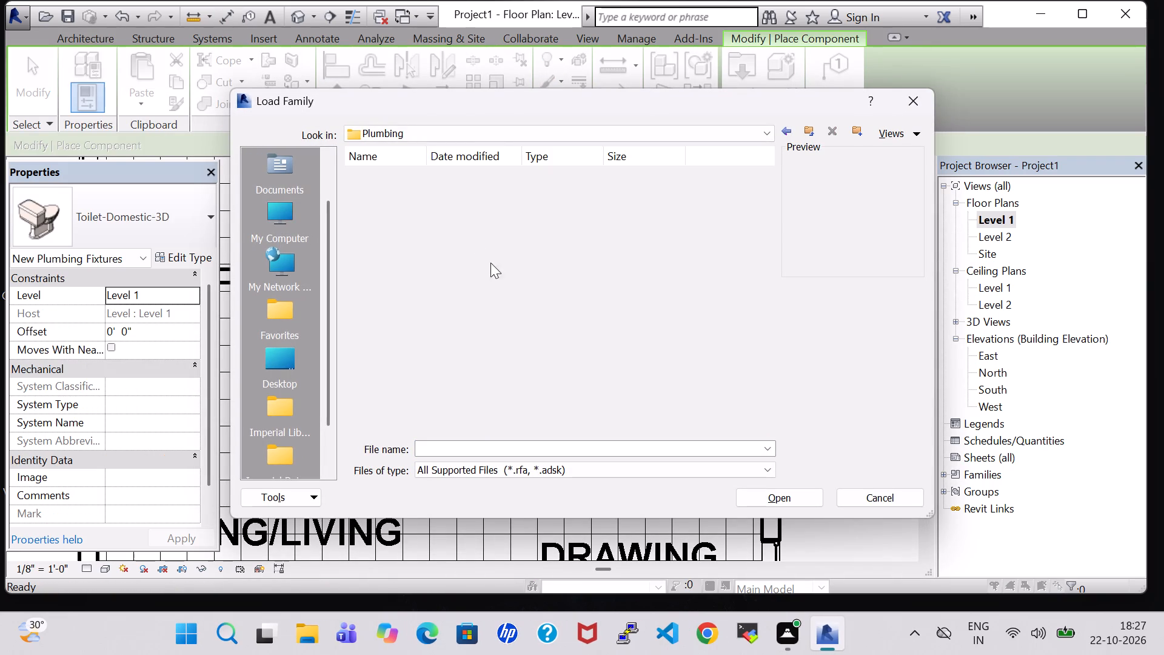
double_click(389, 203)
double_click(477, 207)
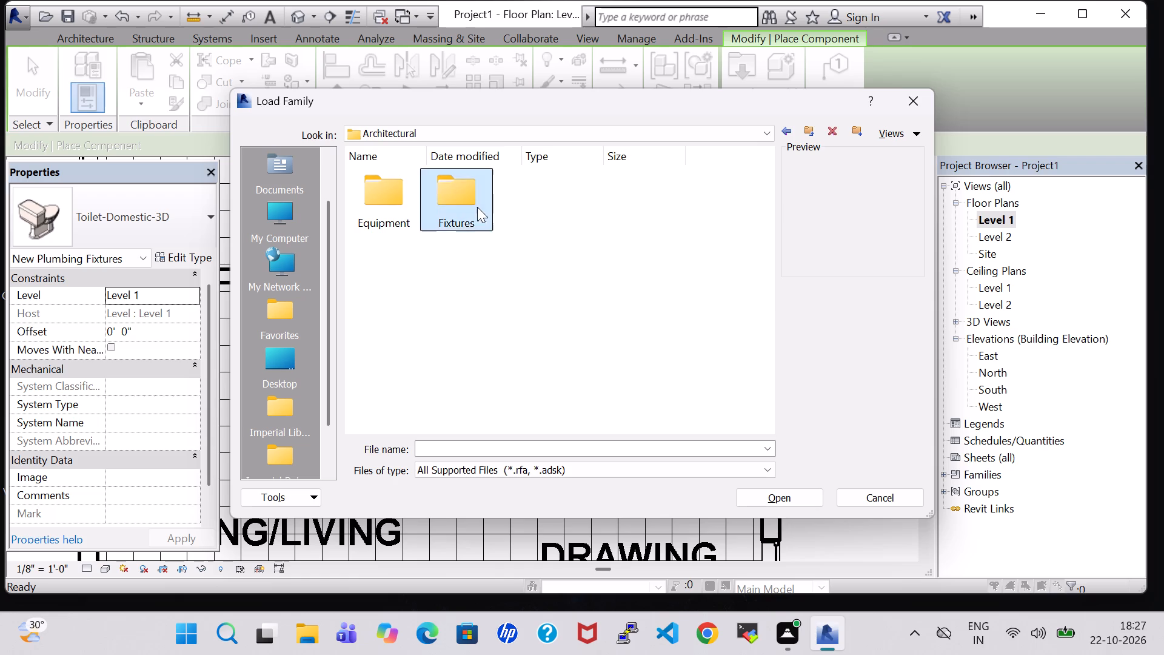
double_click(691, 197)
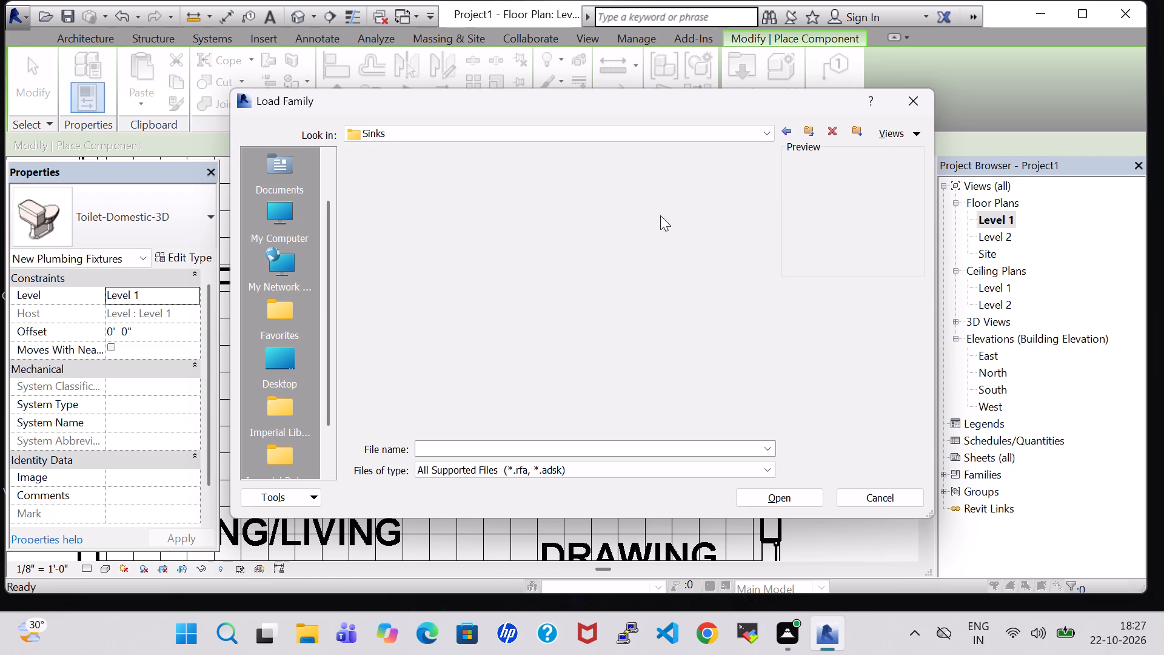
left_click(389, 309)
left_click(799, 491)
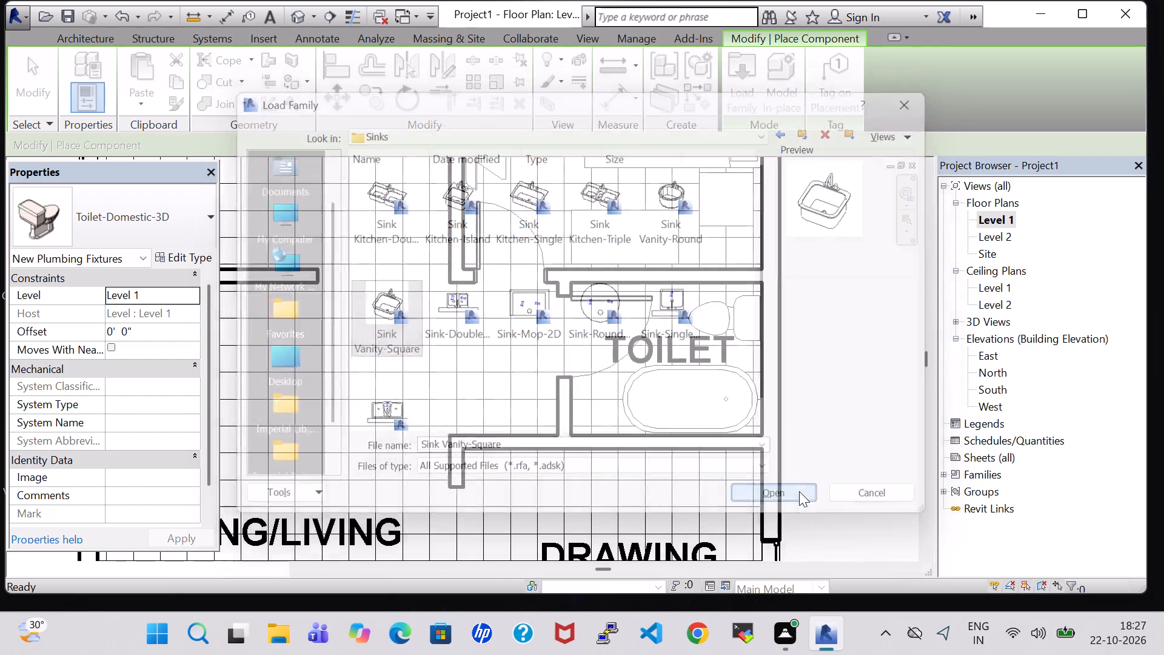
Place the 20" x 18" Sink Vanity-Square in the toilet corner beside the tub, rotated with its faucet against the drawing-room wall.
scroll(575, 436, "up", 4)
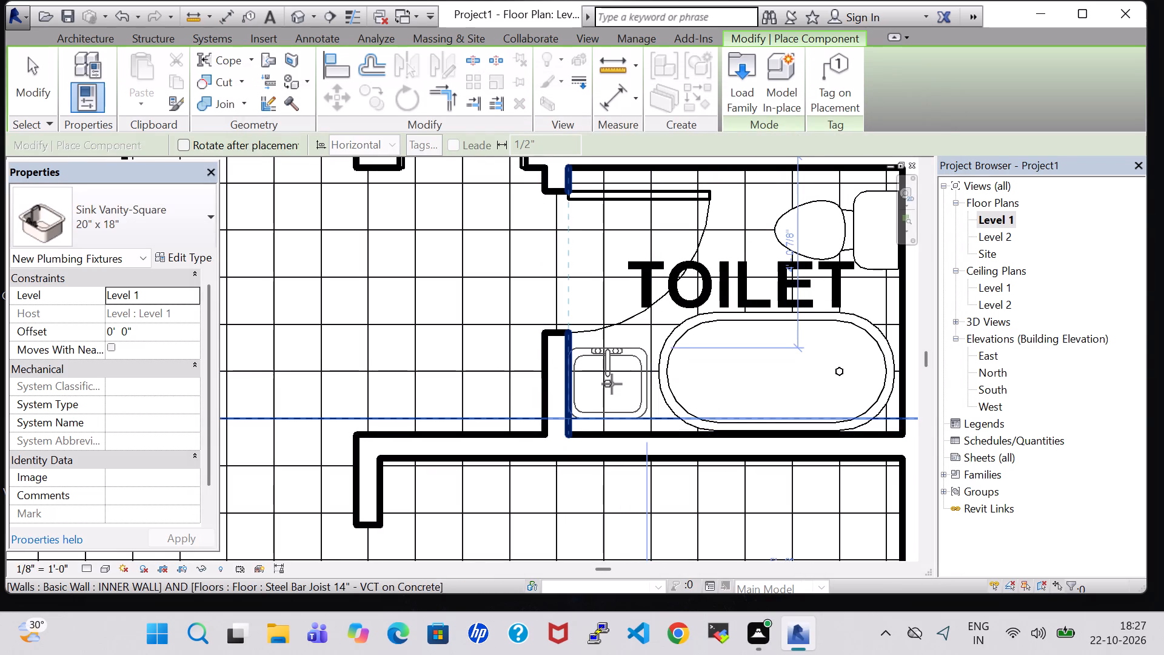
scroll(612, 384, "down", 5)
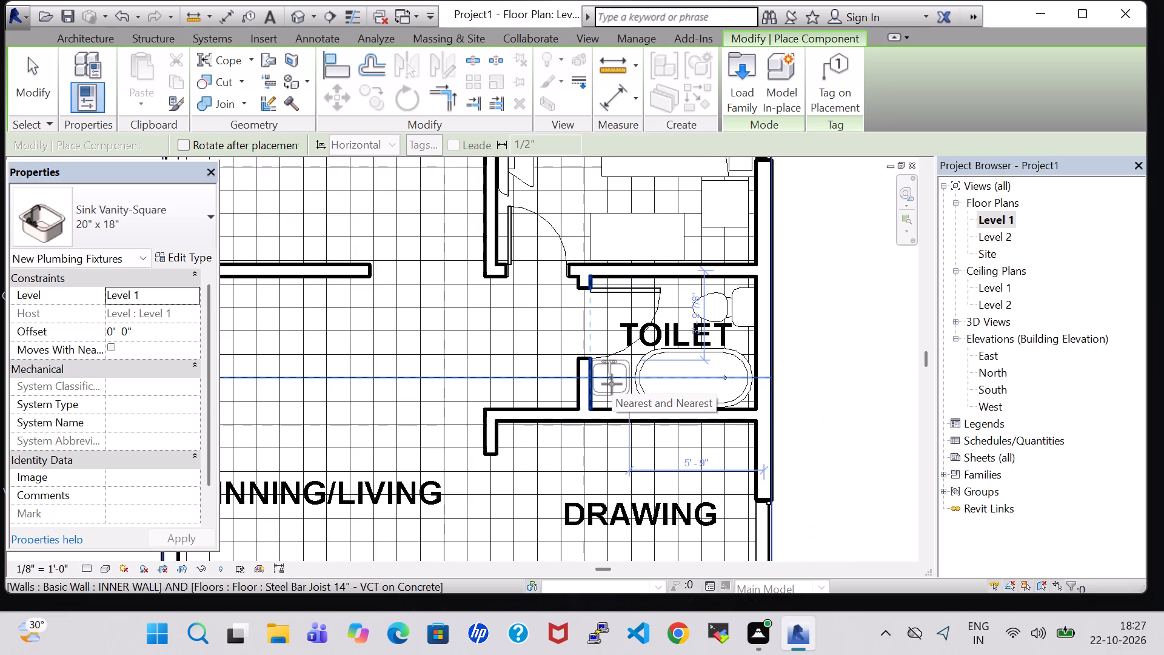
scroll(612, 384, "down", 3)
key("space")
key("space")
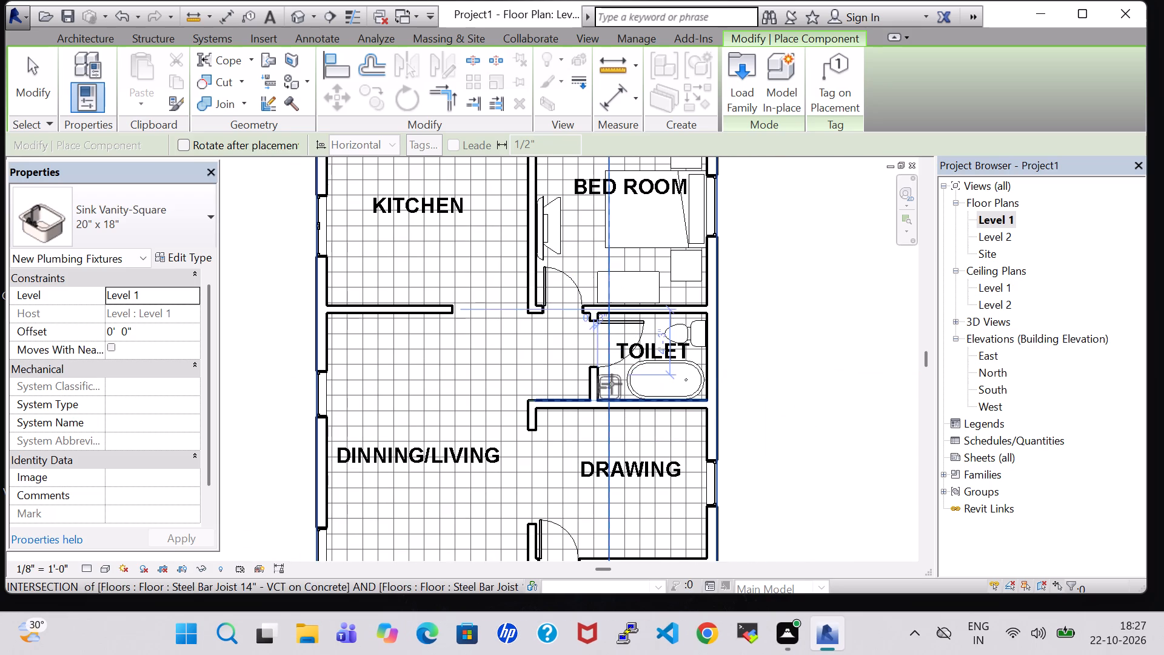
key("space")
key("space")
scroll(603, 385, "up", 9)
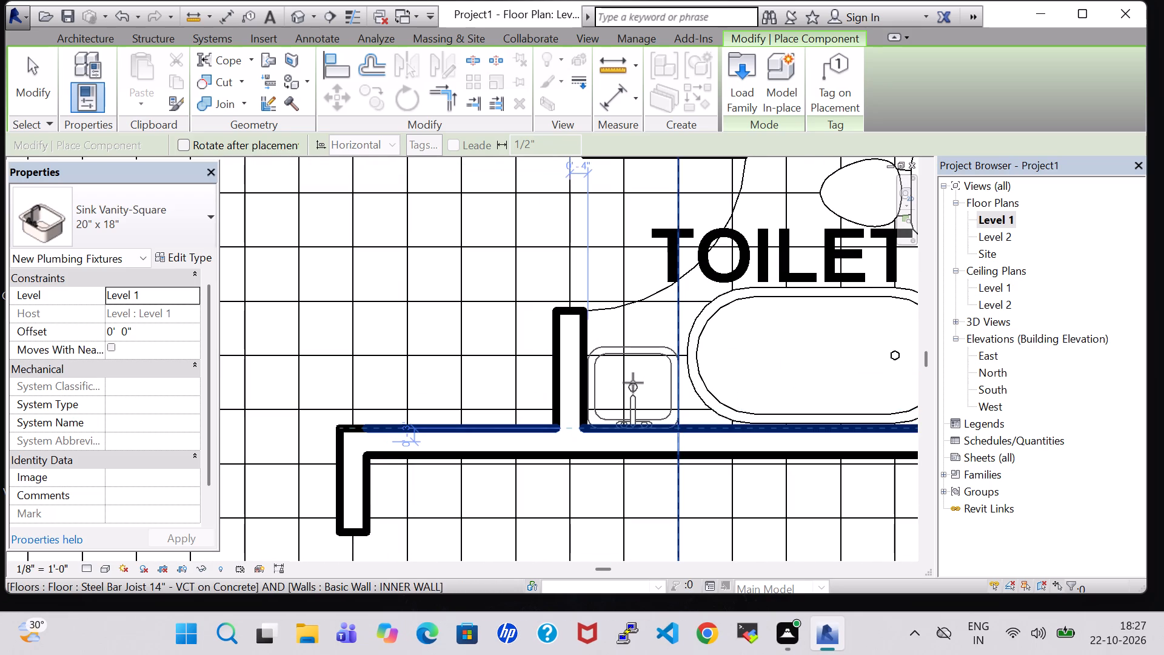
left_click(633, 383)
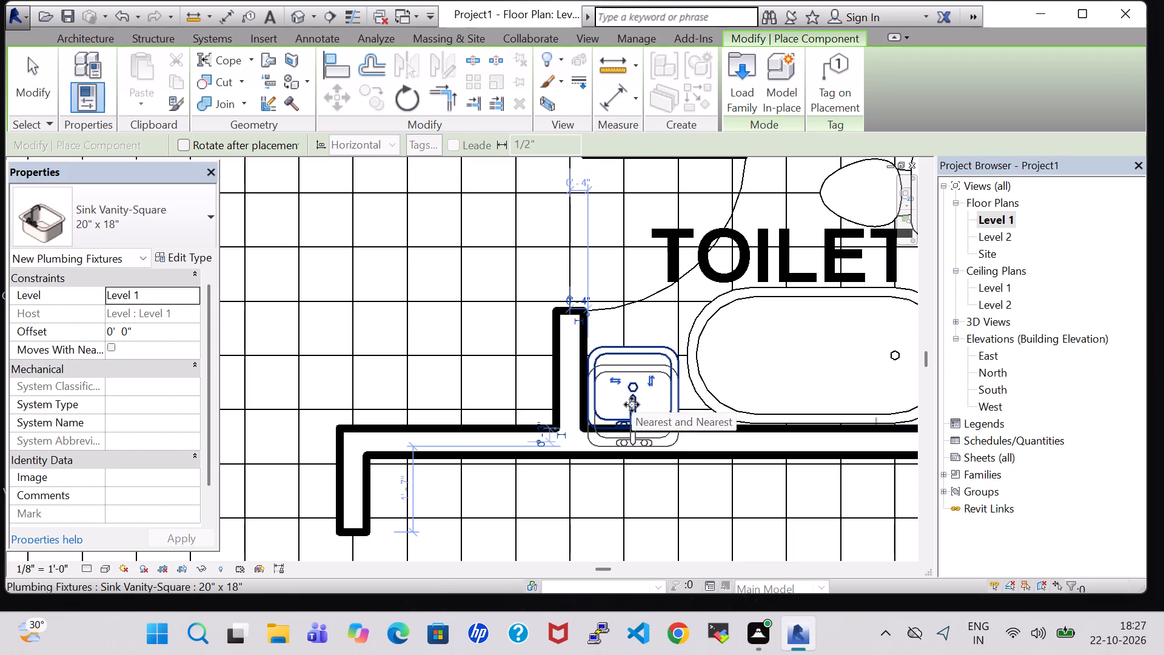
key("Escape")
key("Escape")
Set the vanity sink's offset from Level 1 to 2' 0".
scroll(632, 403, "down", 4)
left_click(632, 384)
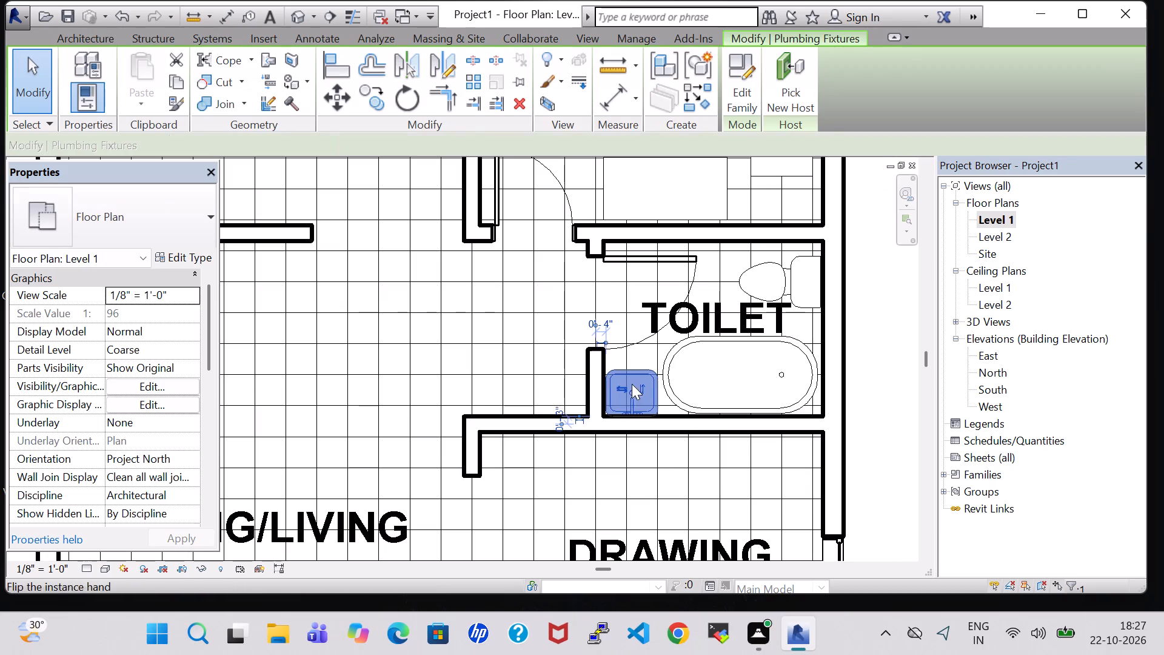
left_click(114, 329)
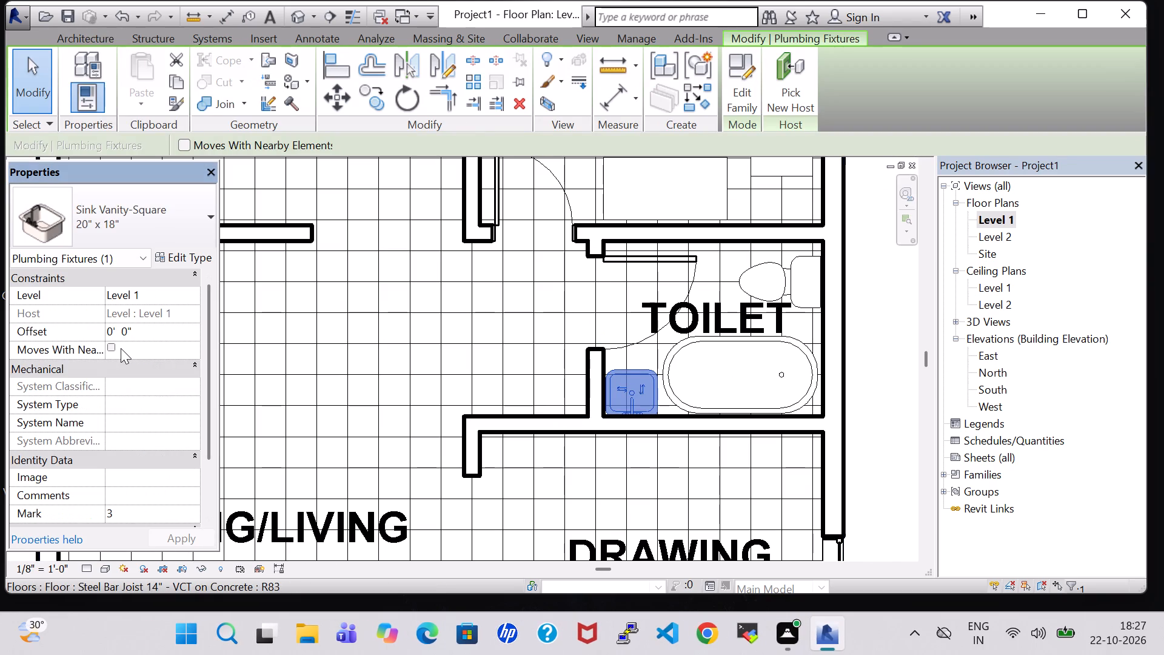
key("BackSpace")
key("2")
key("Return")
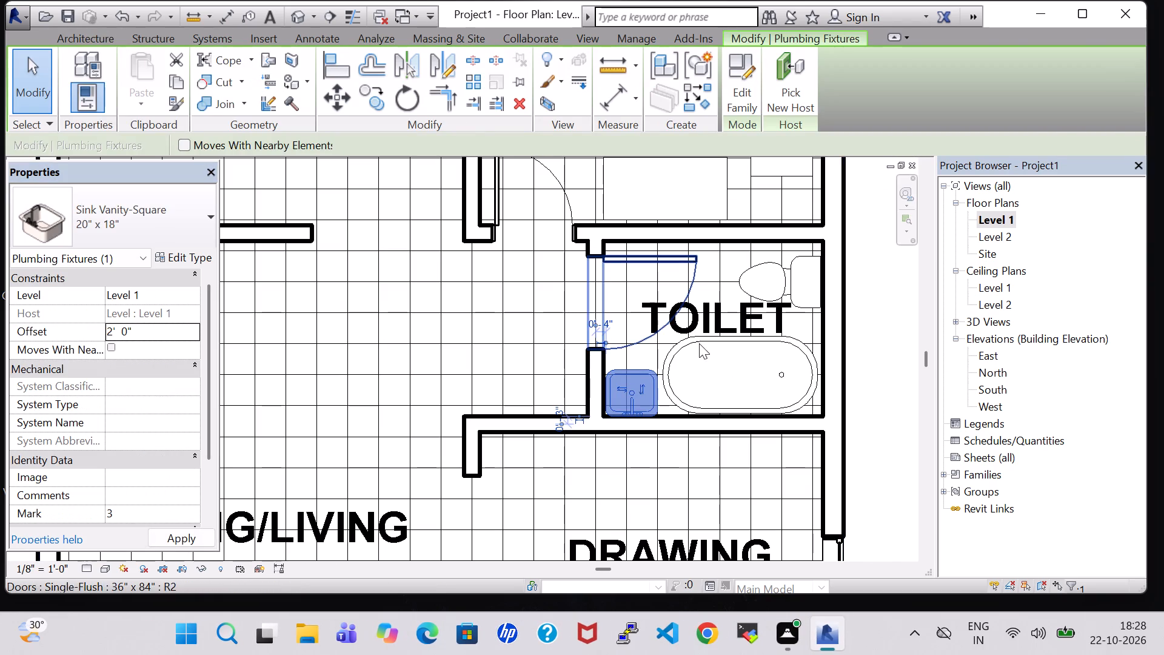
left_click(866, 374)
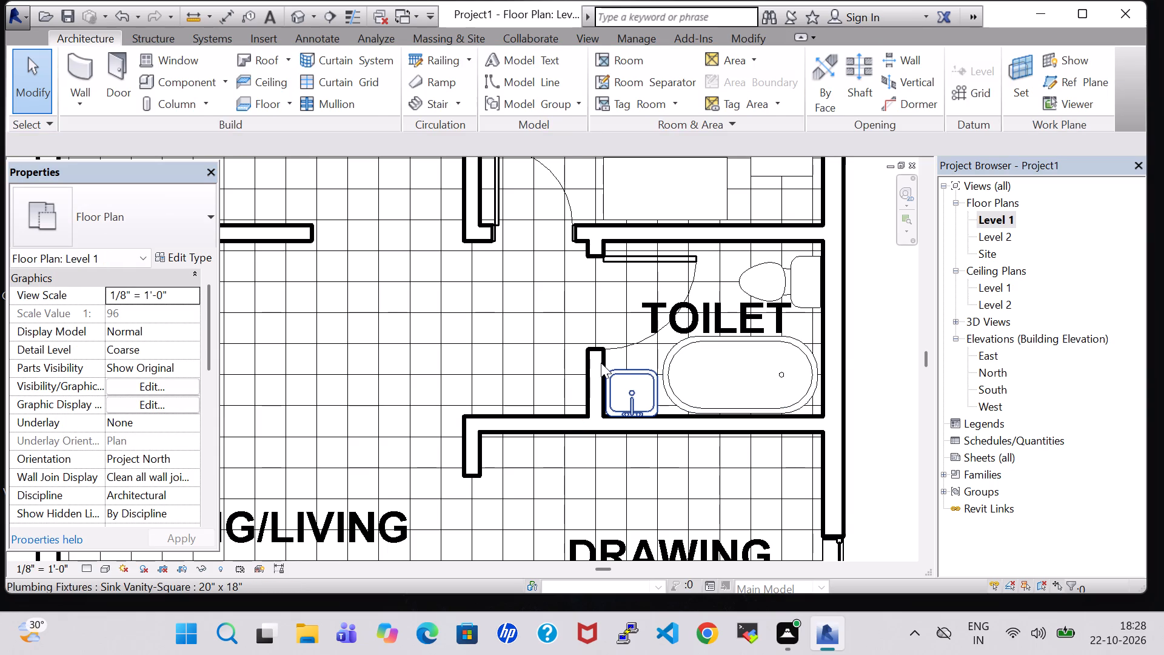
Nudge the toilet's door-side inner wall toward the dining/living room, to about 8' 0" from the exterior wall.
left_click(601, 363)
key("Left")
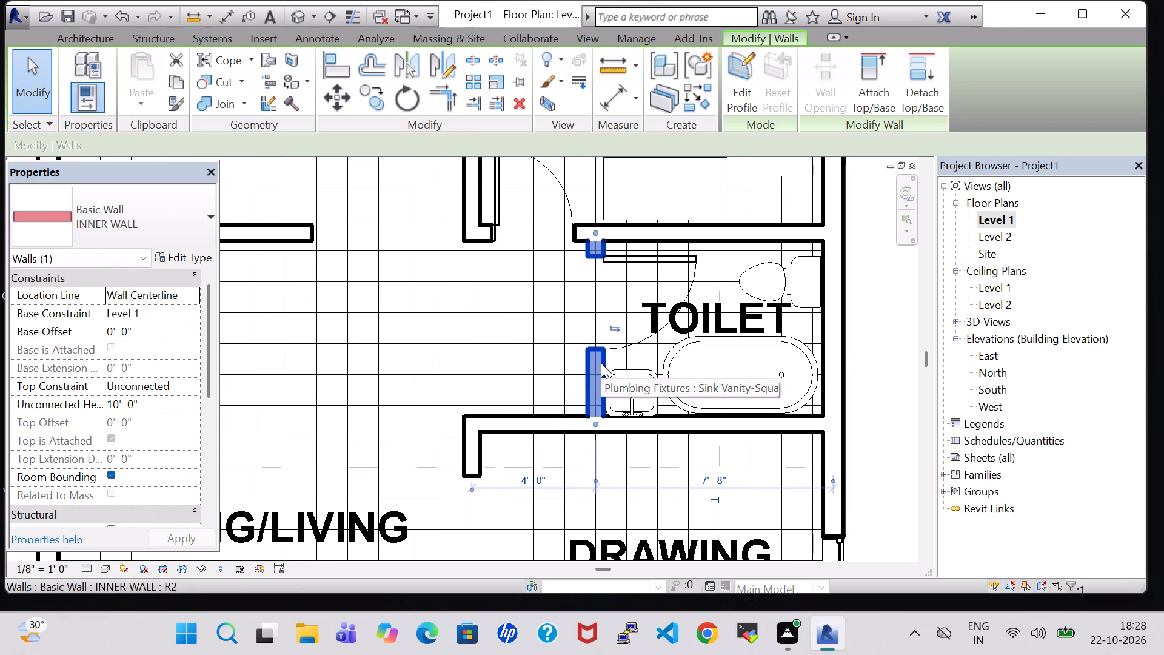
key("Left")
key("Left")
key("Left")
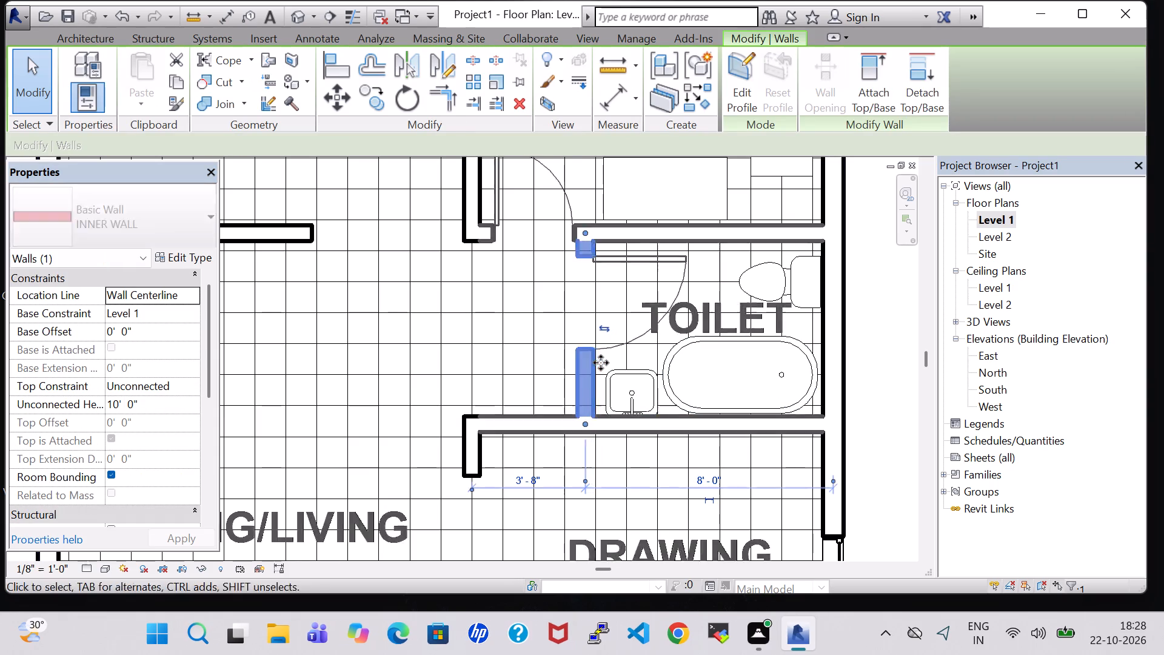
Nudge the inner wall between kitchen and bedroom toward the kitchen, to about 4' 1" from the toilet's door-side wall.
left_click(470, 224)
key("Left")
key("Left")
key("Left")
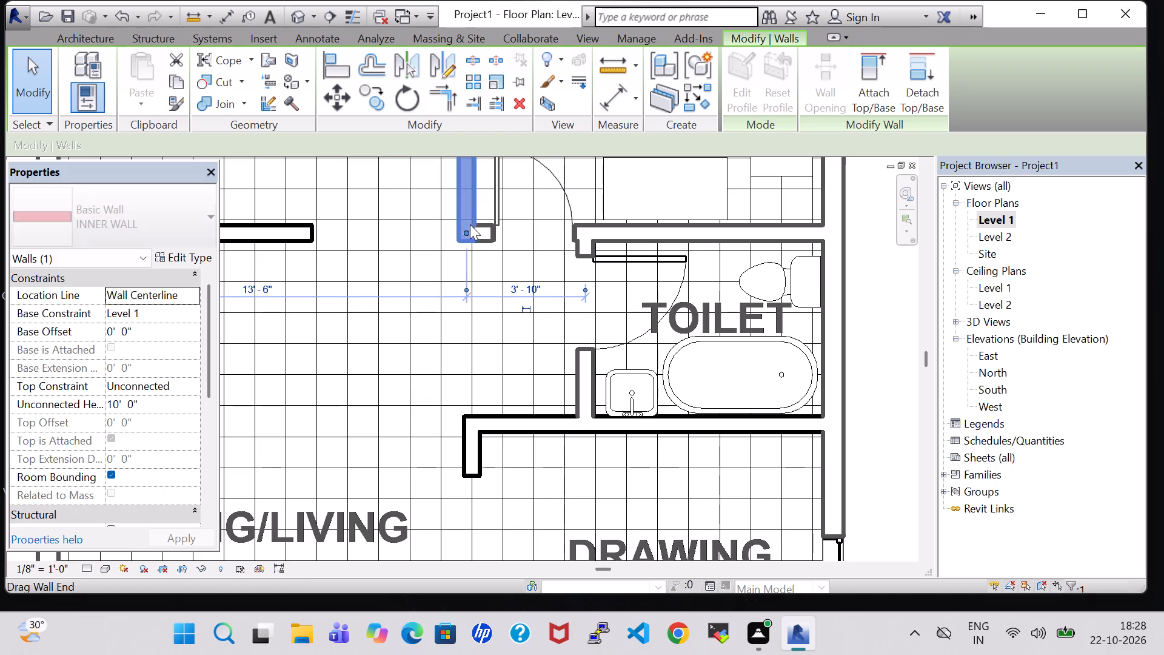
key("Left")
key("Left")
Nudge the bedroom door beside the toilet toward the kitchen-side wall, to about 1' 8" from that wall.
scroll(493, 215, "down", 6)
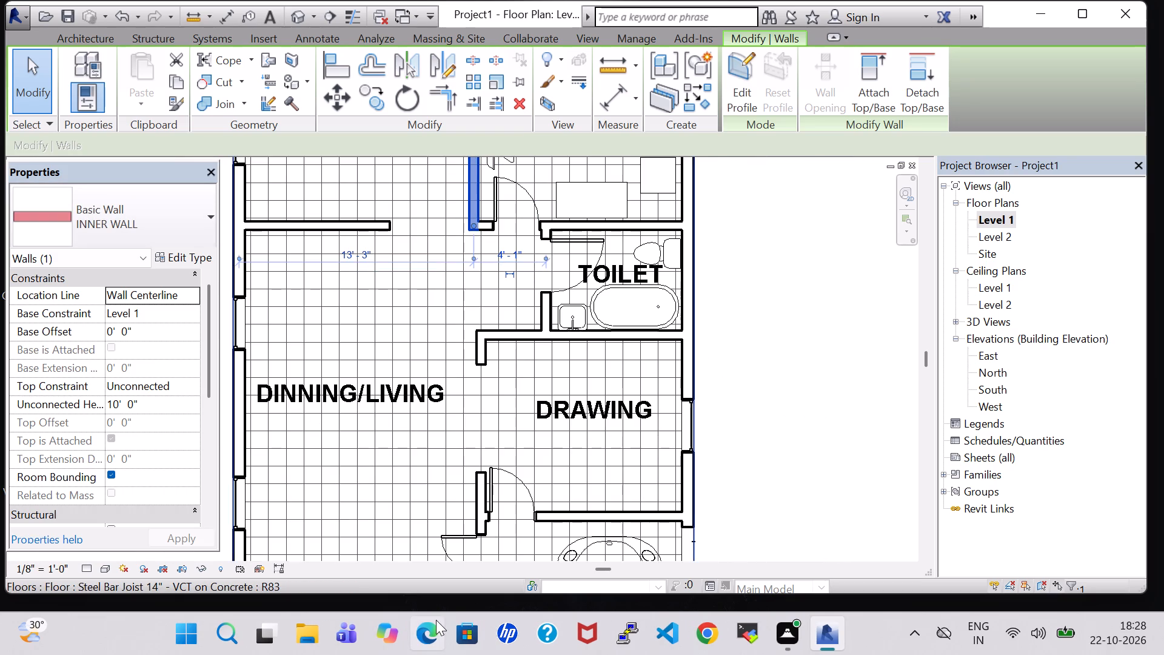
scroll(436, 620, "down", 3)
middle_click_drag(433, 645, 416, 654)
scroll(224, 0, "down", 1)
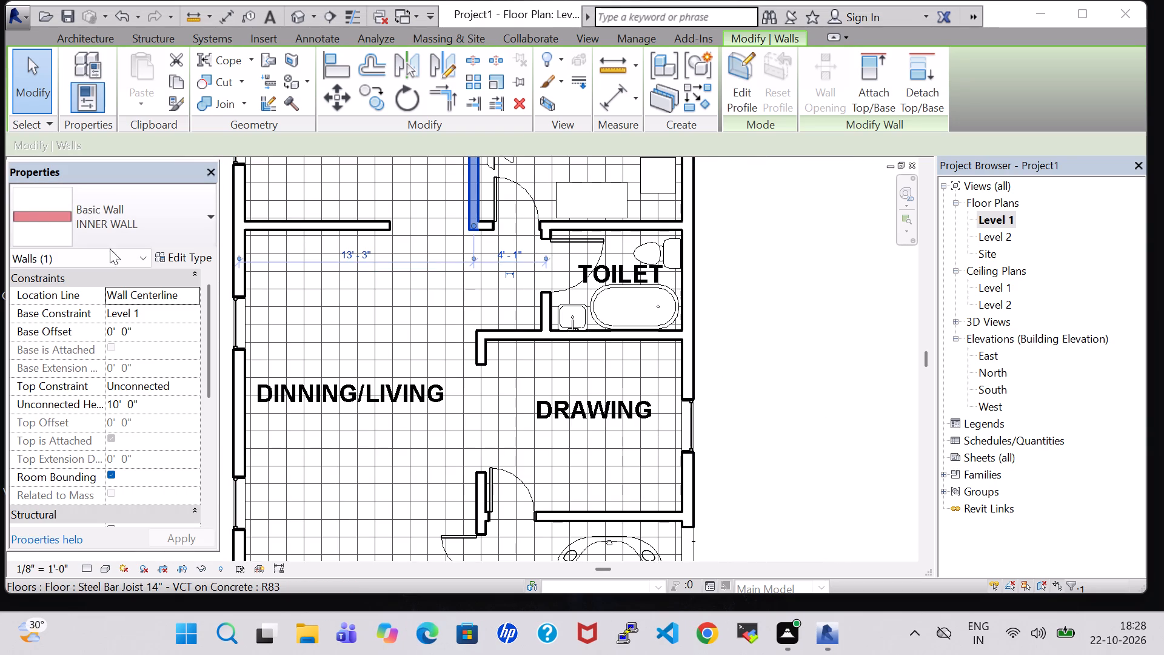
scroll(430, 332, "down", 1)
middle_click_drag(480, 308, 460, 412)
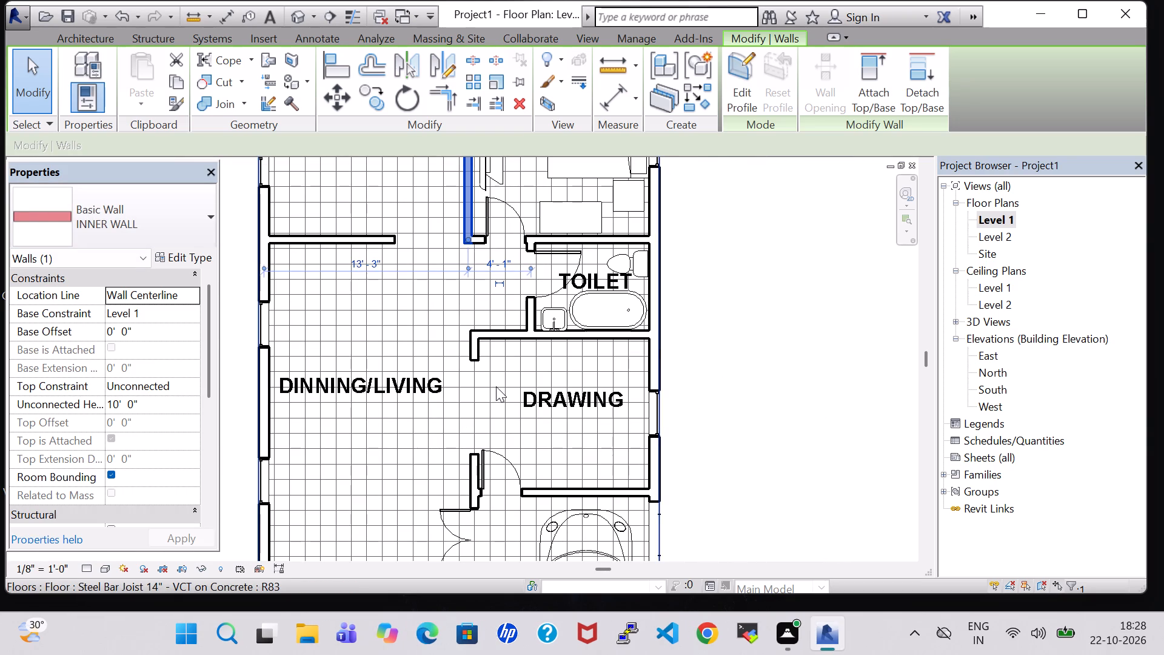
middle_click_drag(493, 381, 488, 452)
scroll(484, 442, "down", 1)
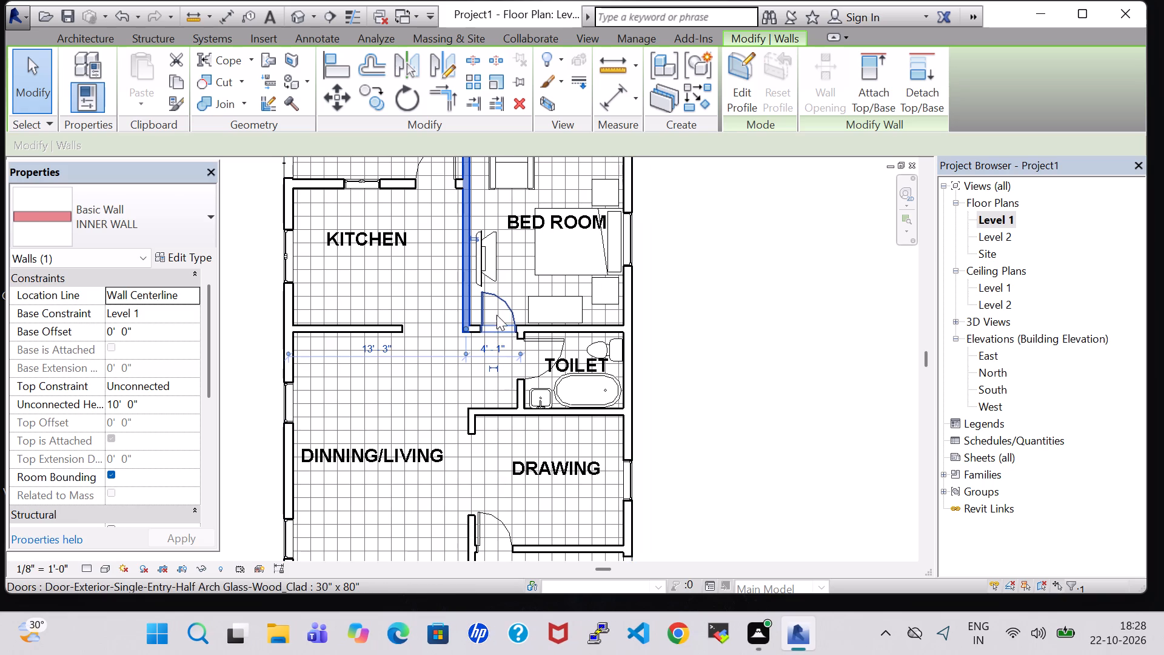
left_click(497, 315)
key("Left")
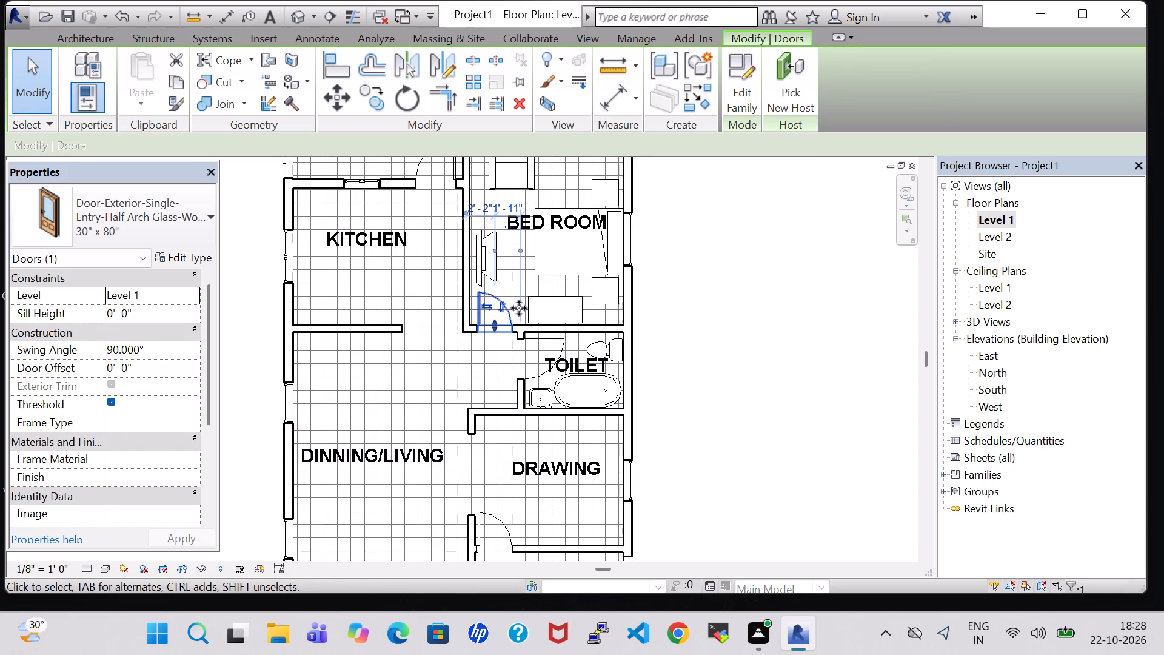
key("Left")
key("Left")
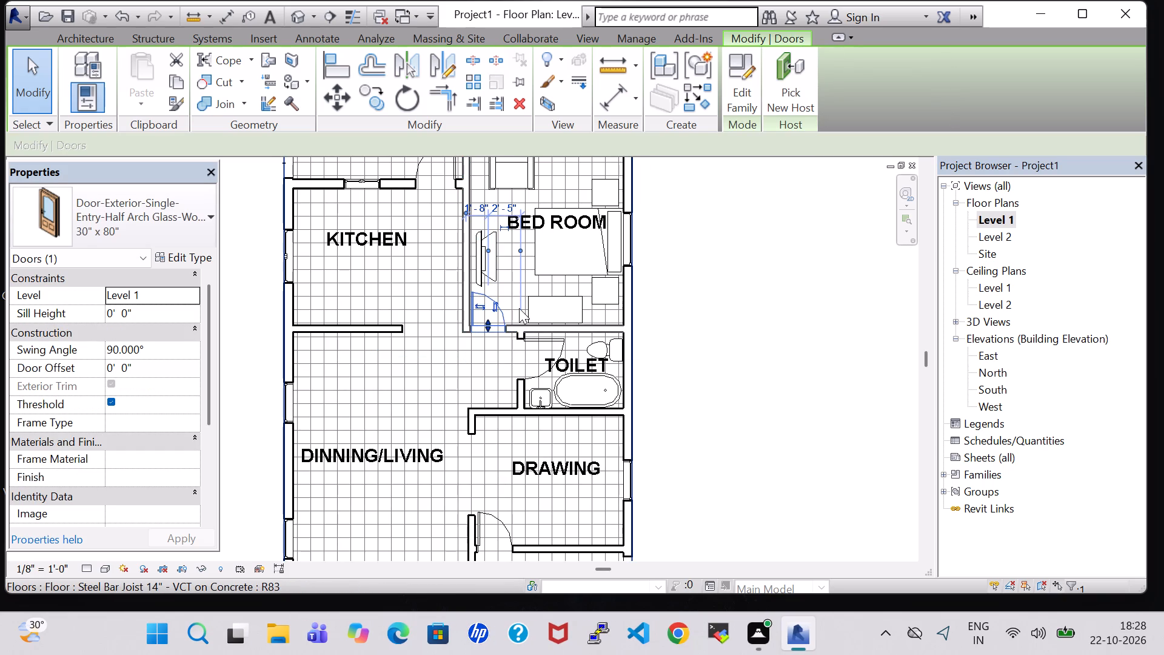
left_click(712, 381)
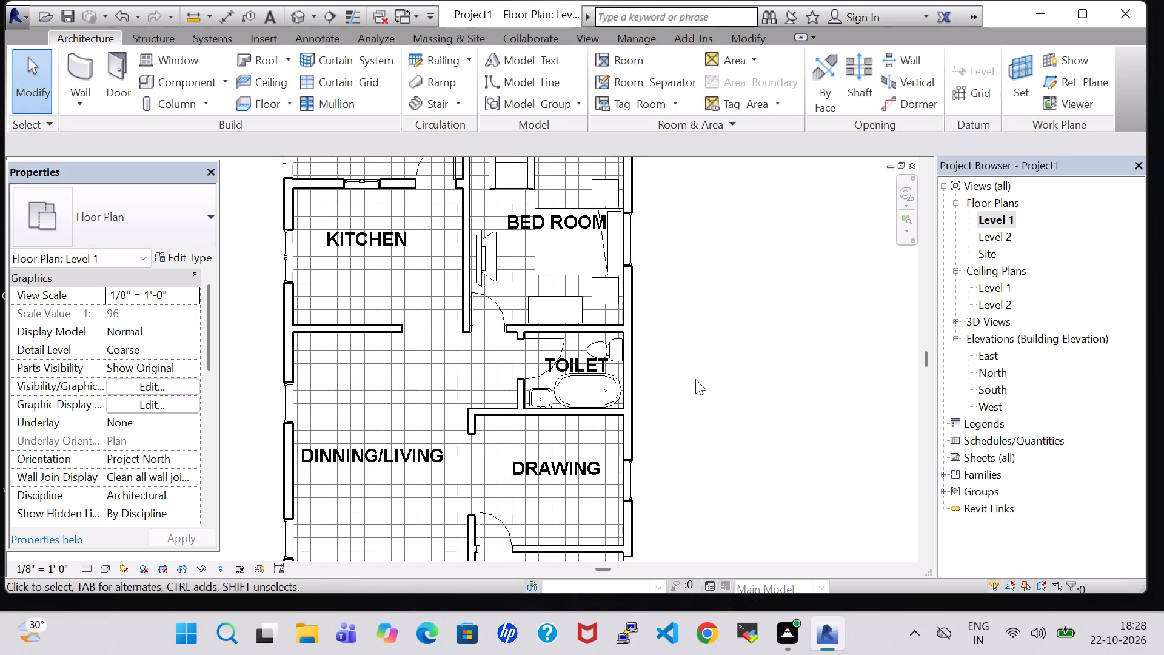
Nudge the vanity sink in the toilet one increment closer to the door-side wall.
left_click(539, 396)
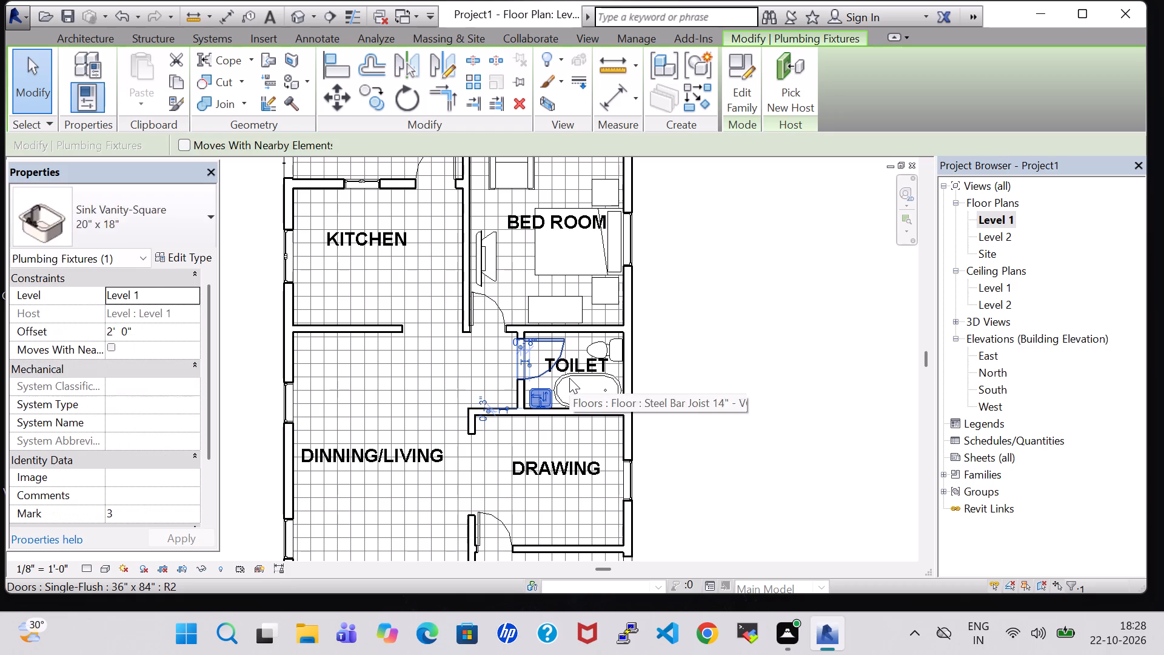
key("Left")
left_click(671, 392)
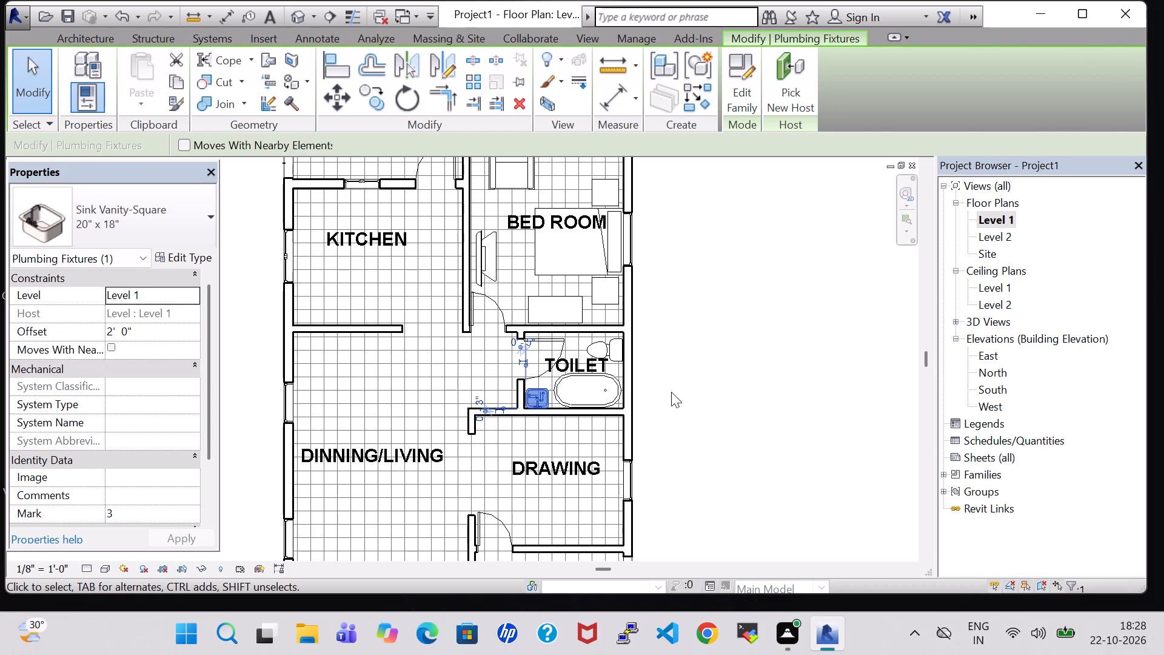
Set the vanity sink's offset from Level 1 to 3' 0".
scroll(675, 392, "up", 4)
middle_click(675, 392)
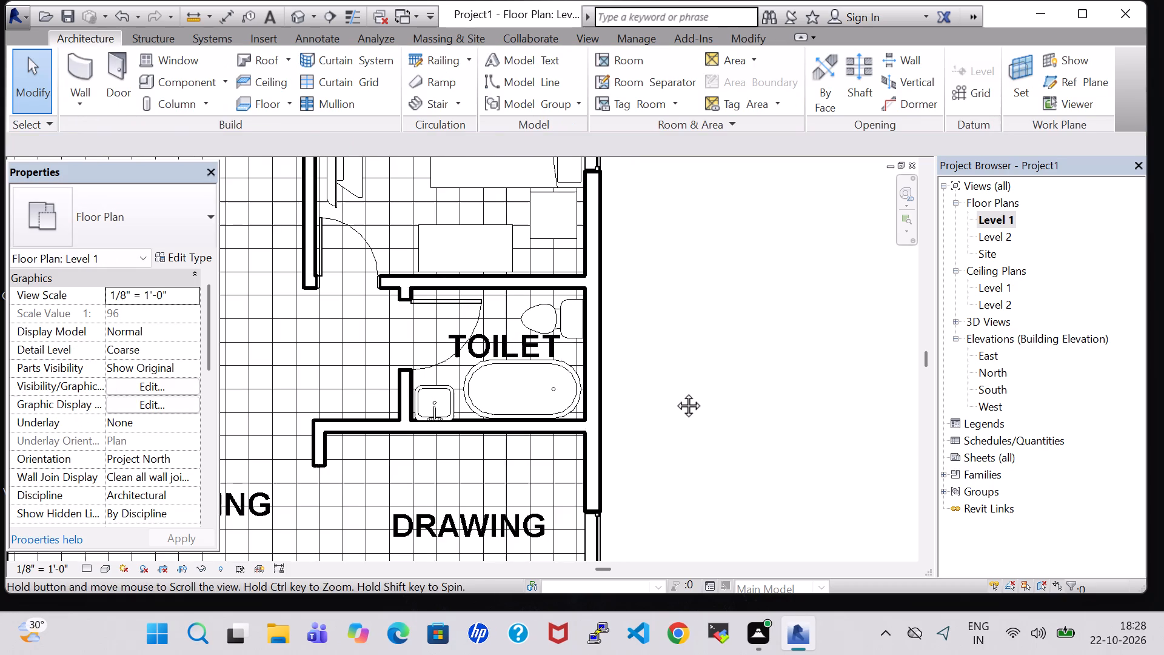
left_click(439, 397)
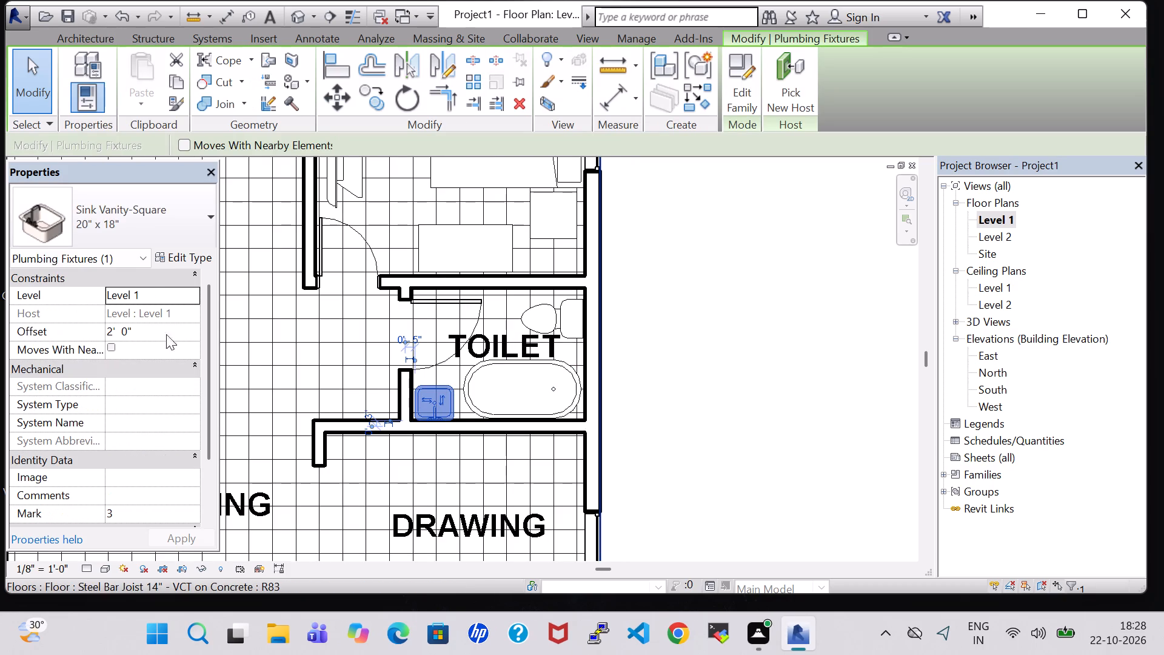
left_click(112, 334)
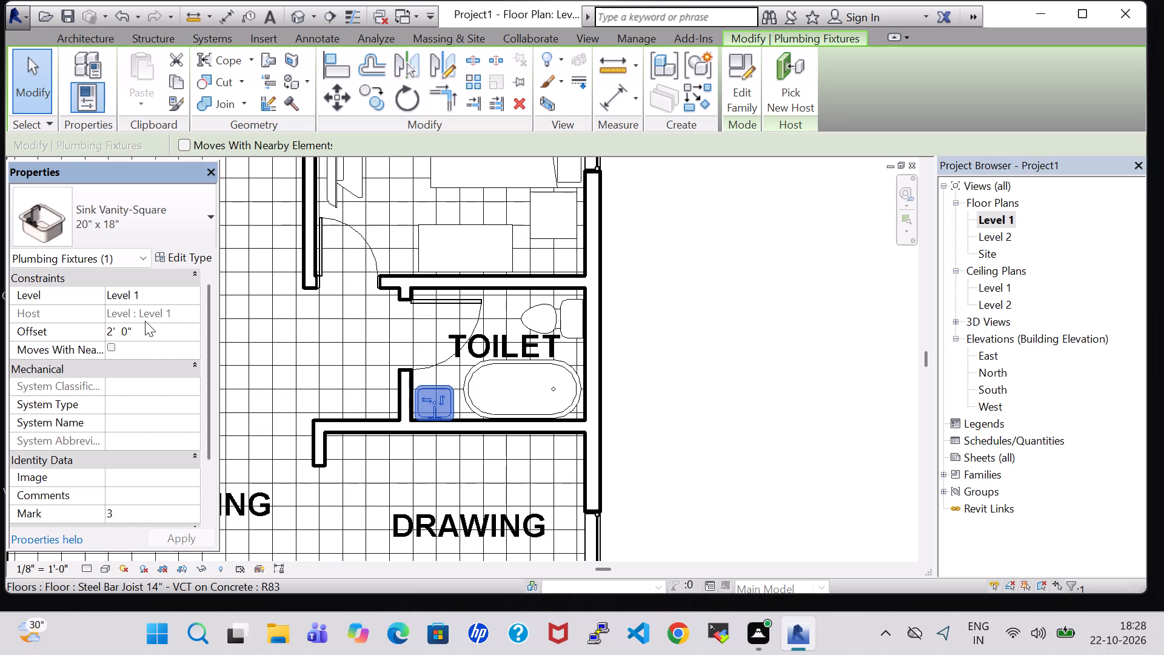
key("Right")
key("BackSpace")
key("3")
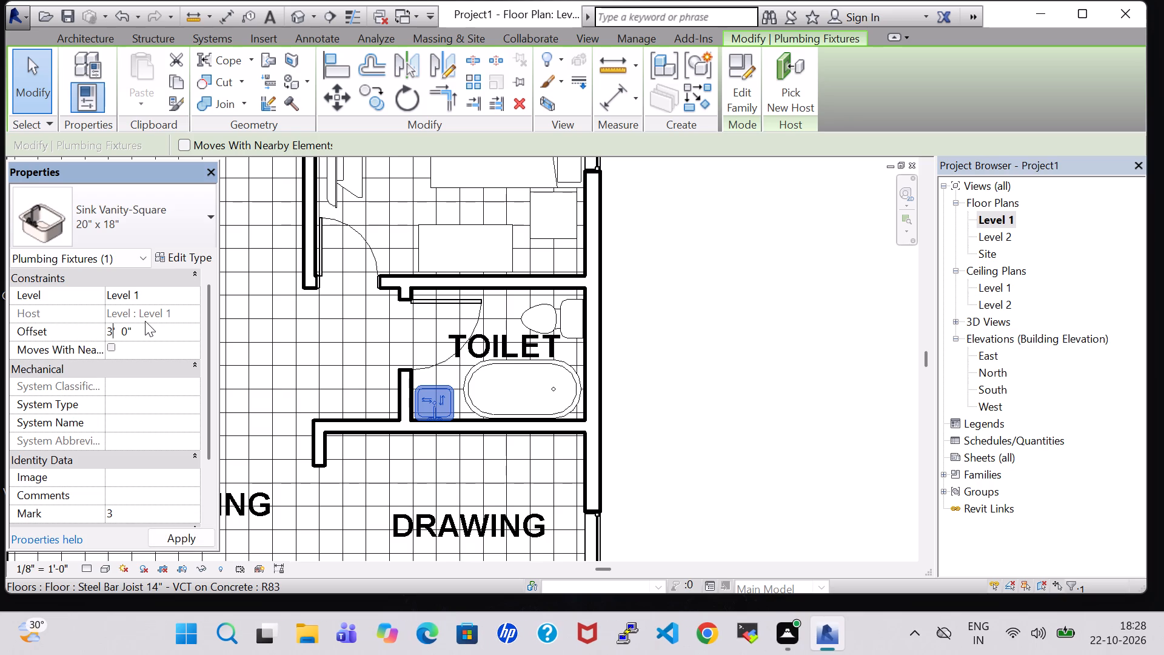
key("Return")
left_click(737, 328)
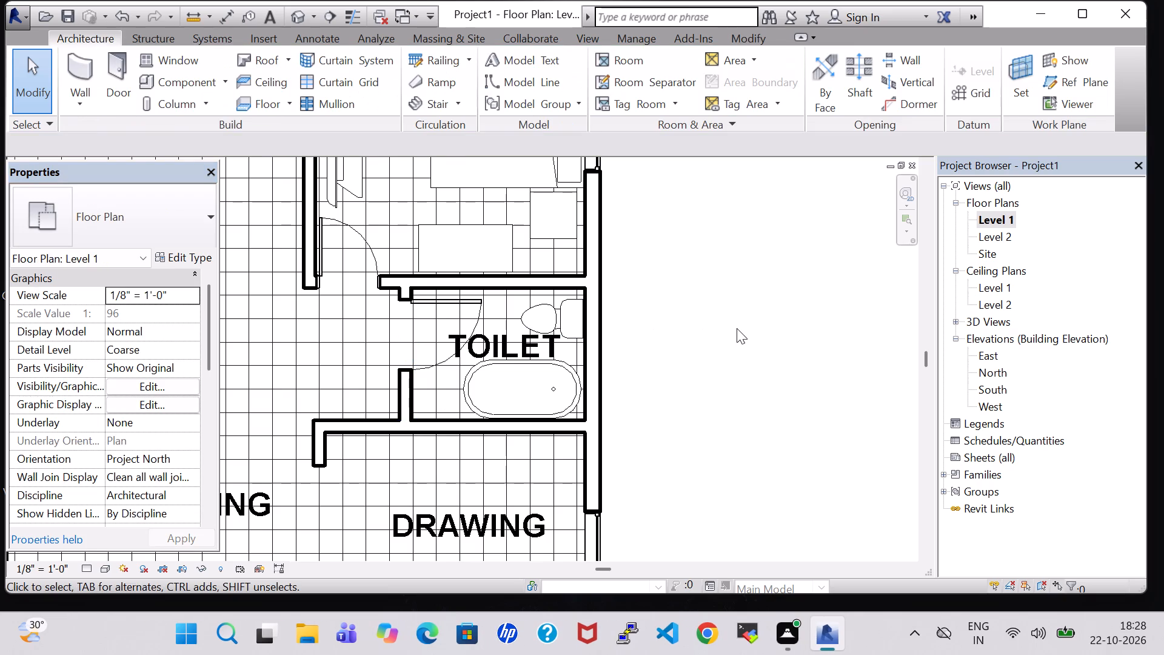
Nudge the drawing room's door to the parking area one increment toward the exterior side wall.
scroll(737, 328, "down", 6)
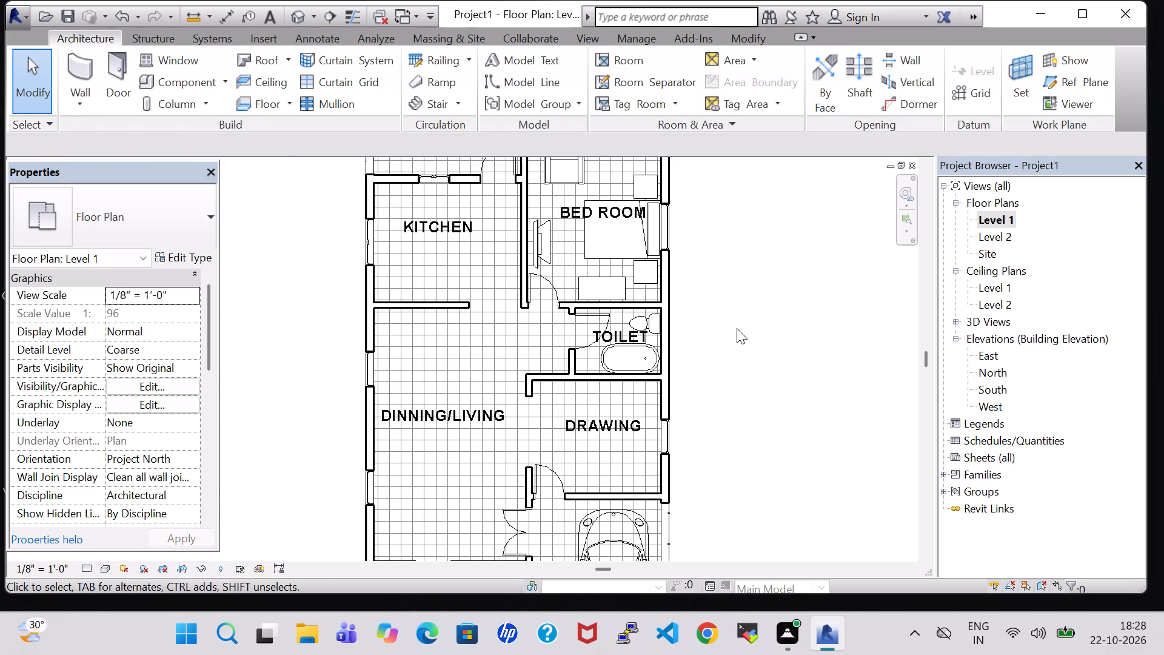
scroll(737, 328, "down", 1)
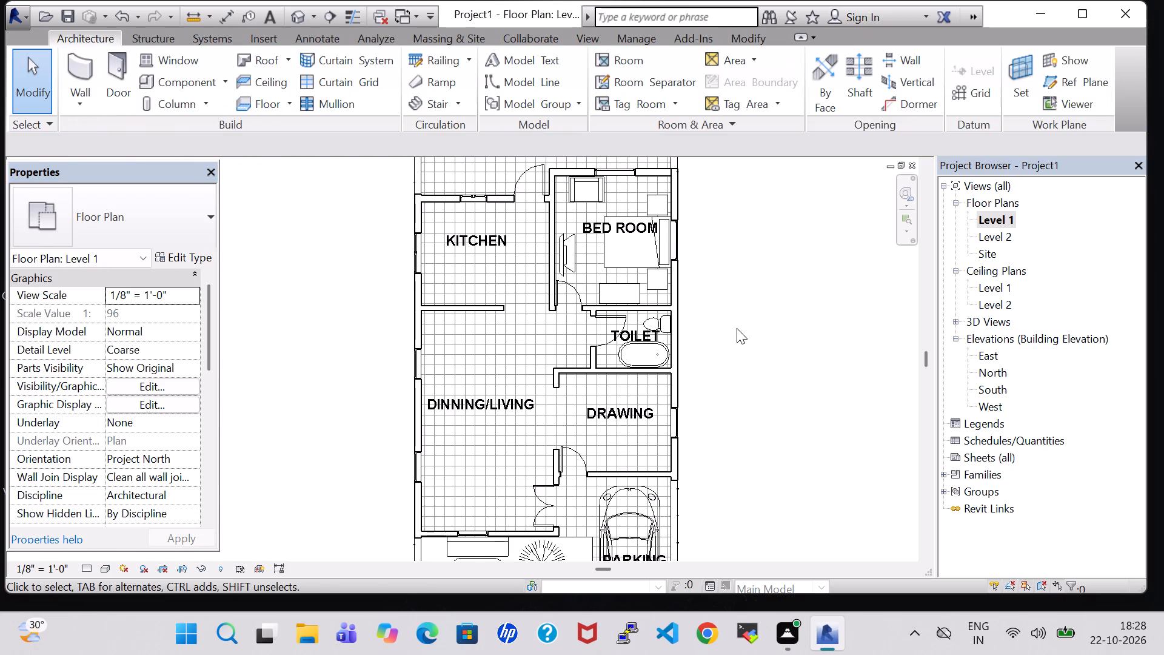
left_click(597, 431)
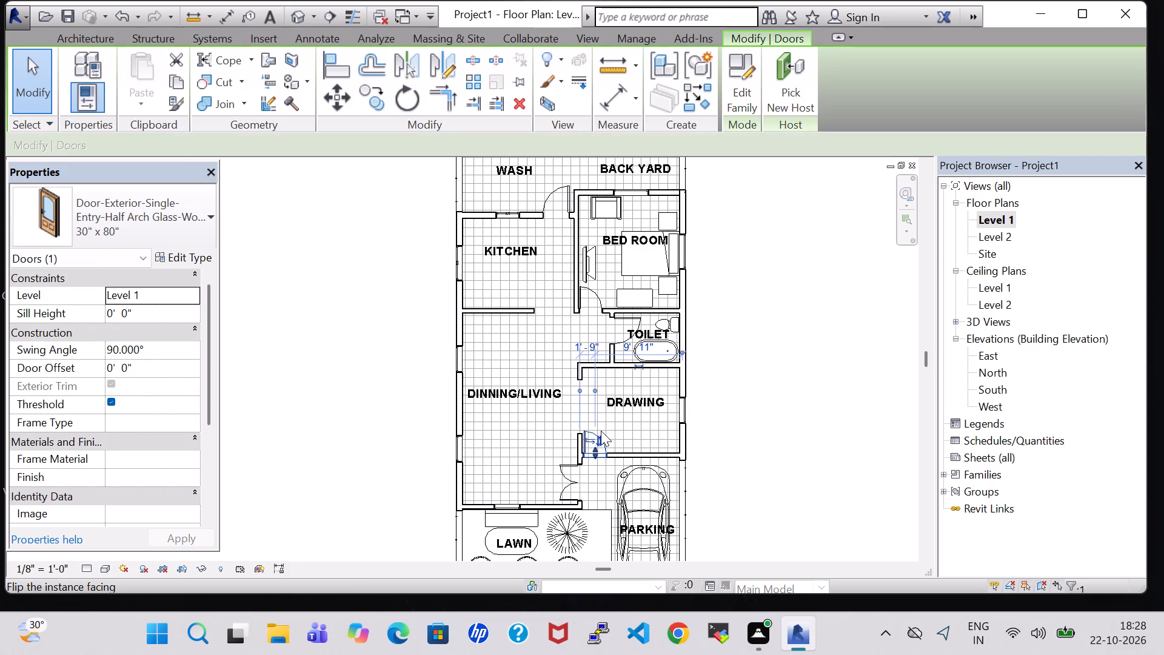
key("Right")
left_click(804, 447)
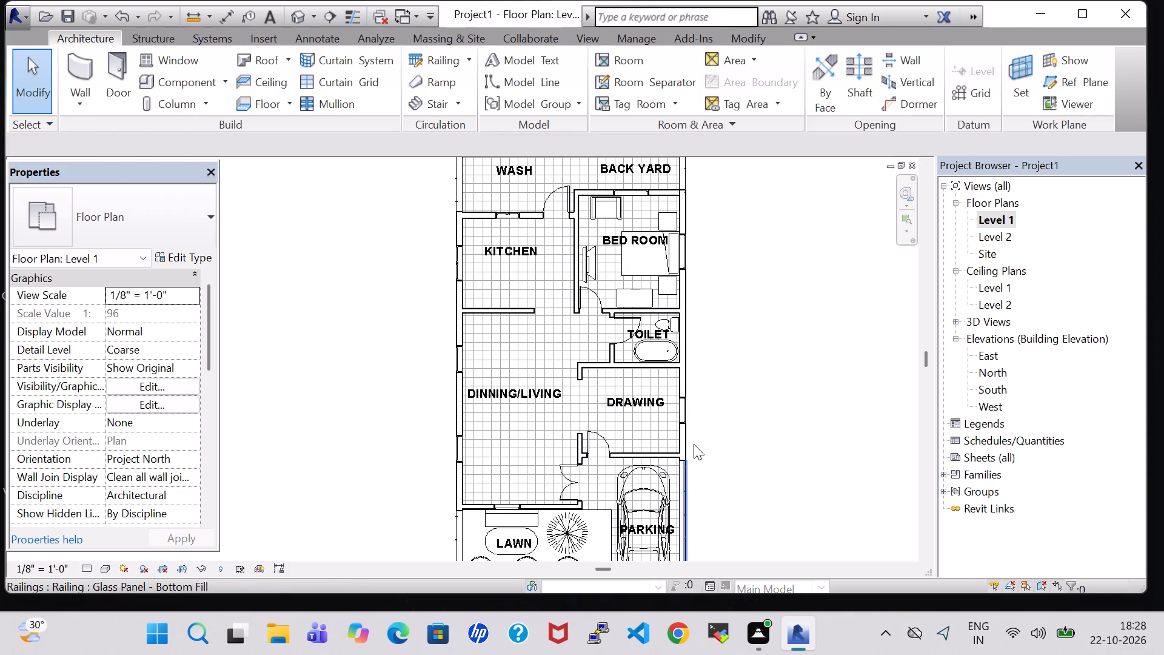
Examine the toilet fixtures and bedroom furniture from above in the 3D view, then return to the Level 1 floor plan.
left_click(297, 12)
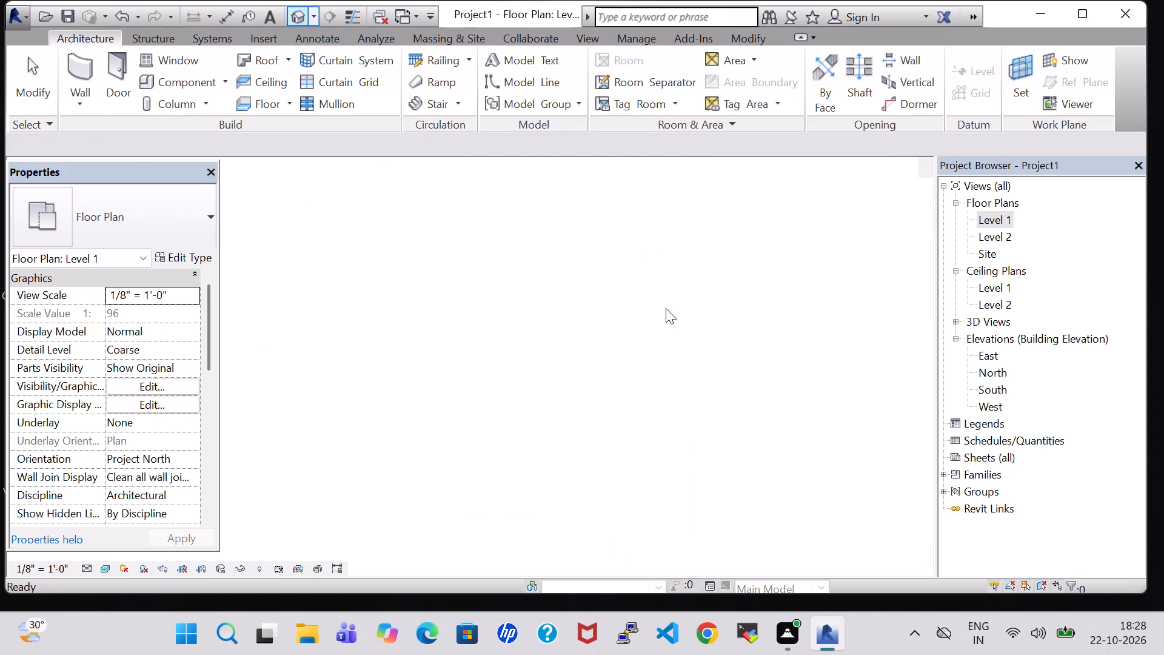
middle_click_drag(734, 267, 713, 385, "shift")
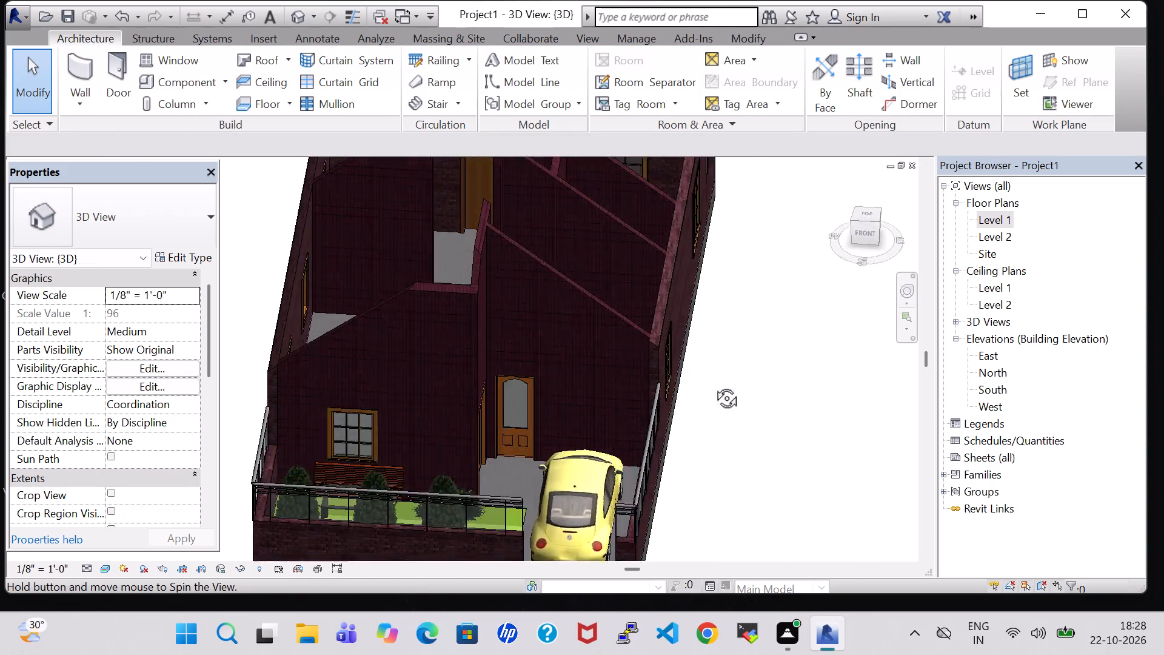
middle_click_drag(713, 385, 648, 489, "shift")
middle_click_drag(691, 489, 601, 511, "shift")
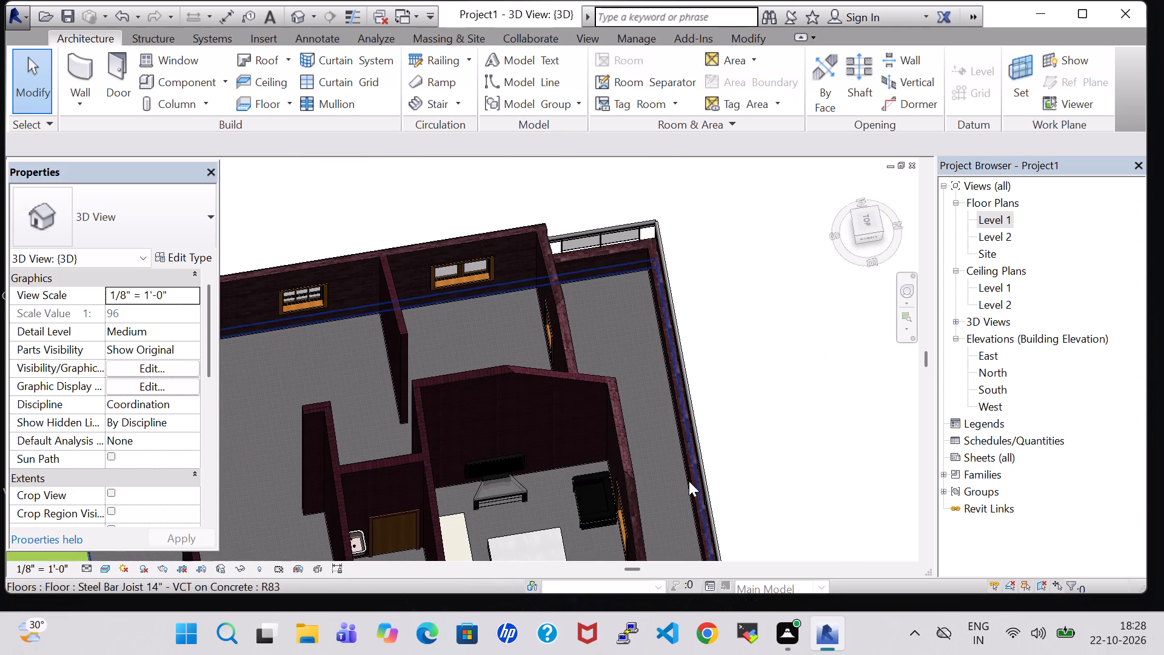
middle_click_drag(689, 481, 660, 337)
middle_click_drag(757, 352, 724, 408, "shift")
middle_click_drag(724, 408, 754, 381, "shift")
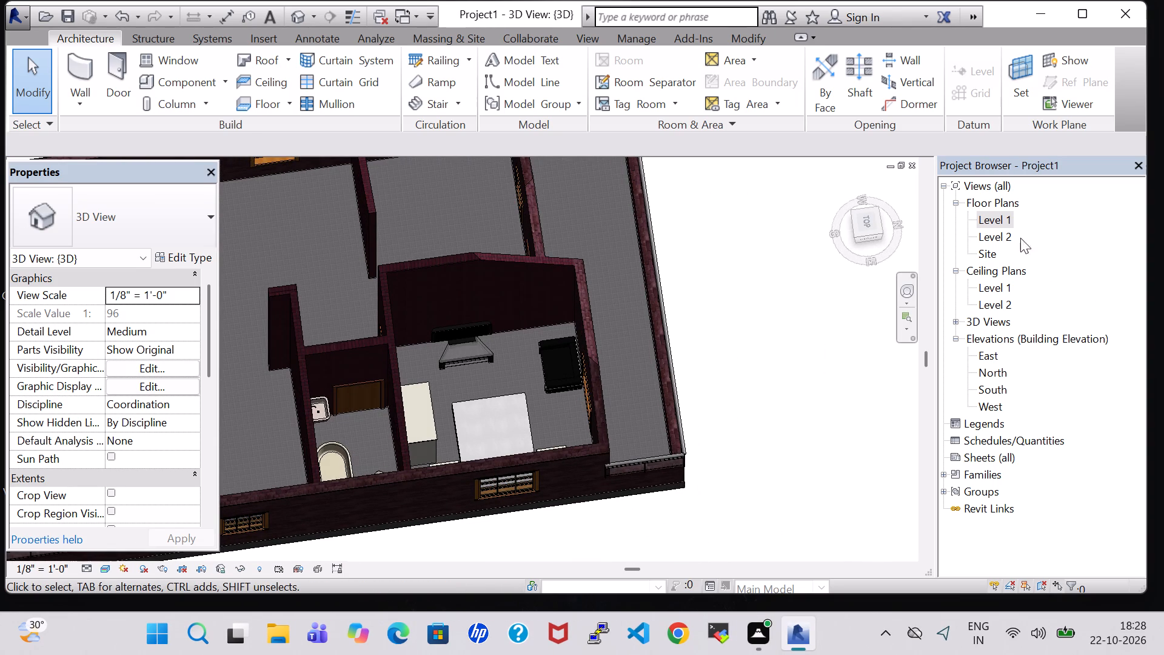
double_click(997, 215)
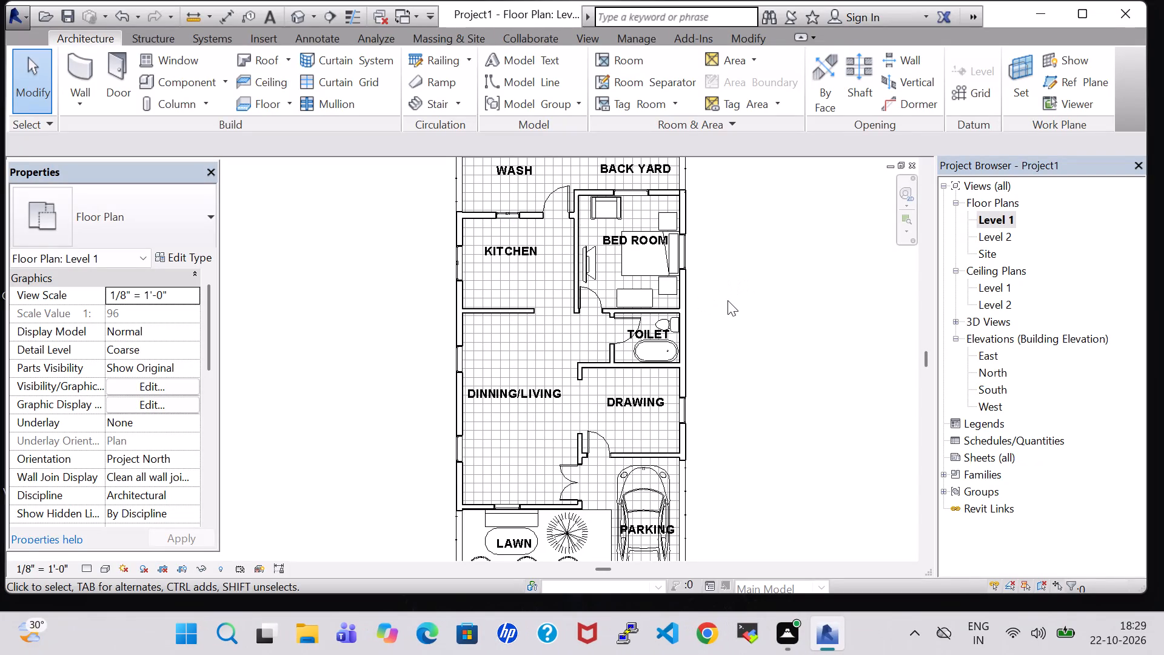
Load the Transom with Trim window family from the Windows folder of the US Imperial library for placement on Level 1.
left_click(293, 16)
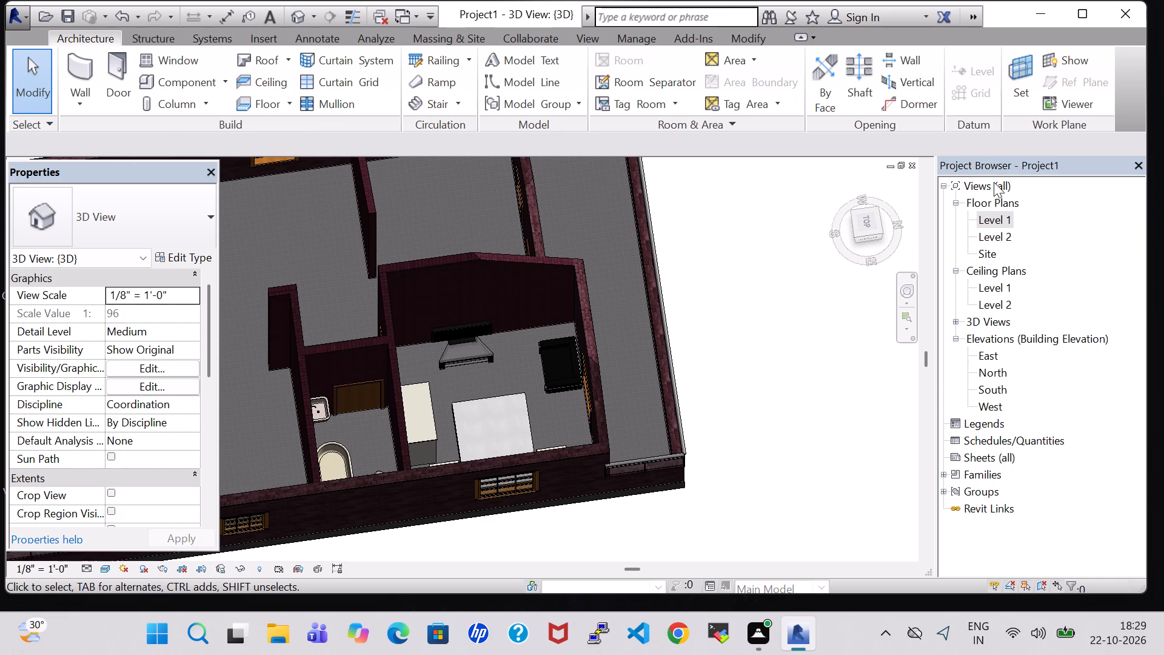
double_click(991, 218)
left_click(181, 58)
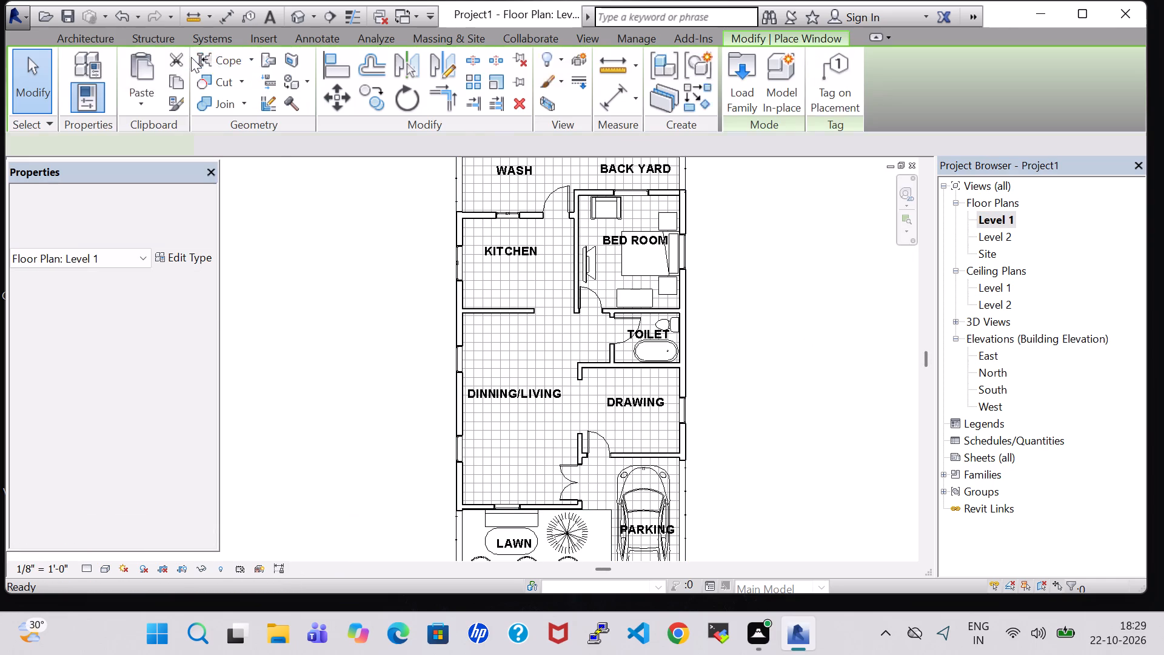
left_click(747, 101)
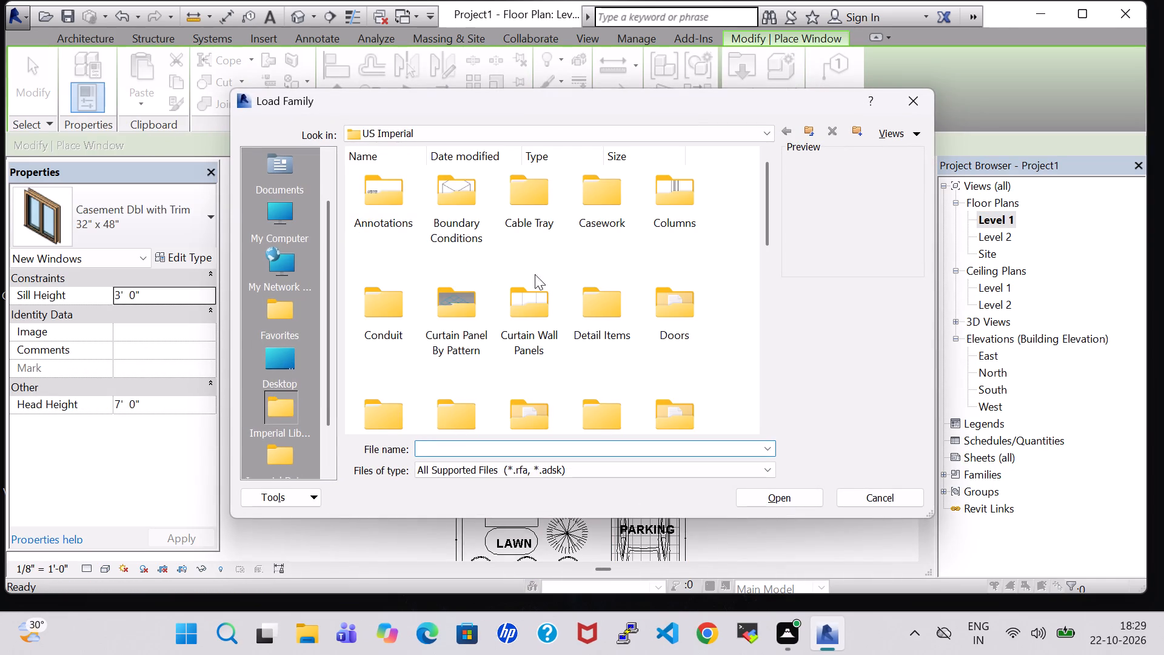
scroll(656, 298, "down", 1)
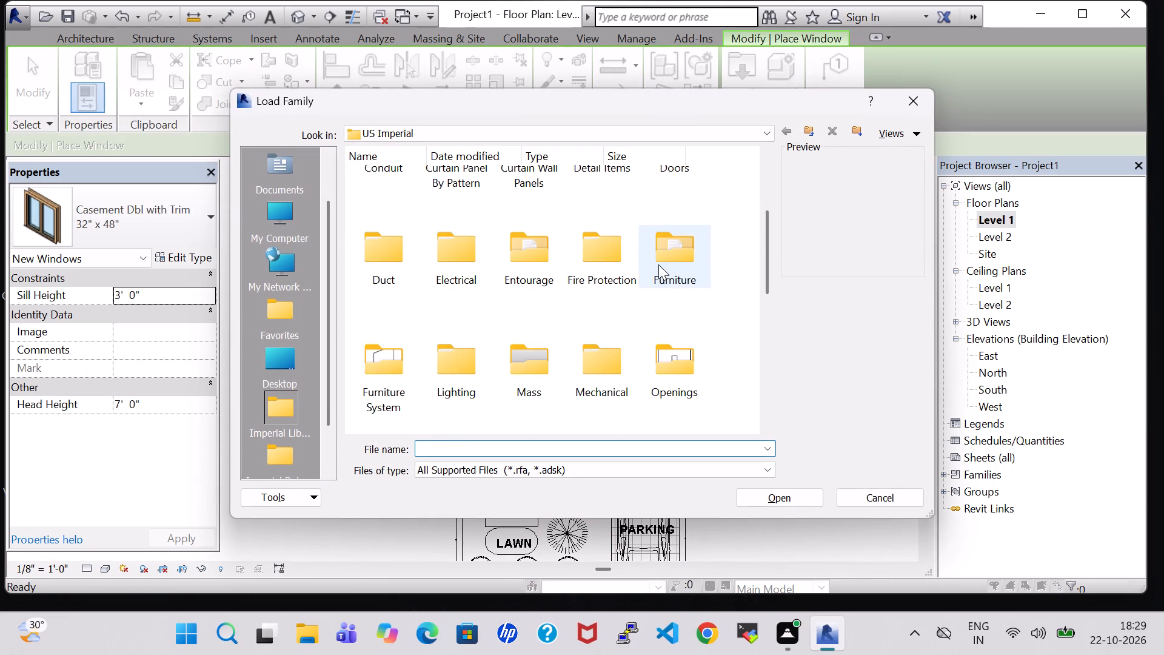
scroll(505, 333, "down", 1)
scroll(545, 287, "up", 6)
scroll(544, 275, "down", 6)
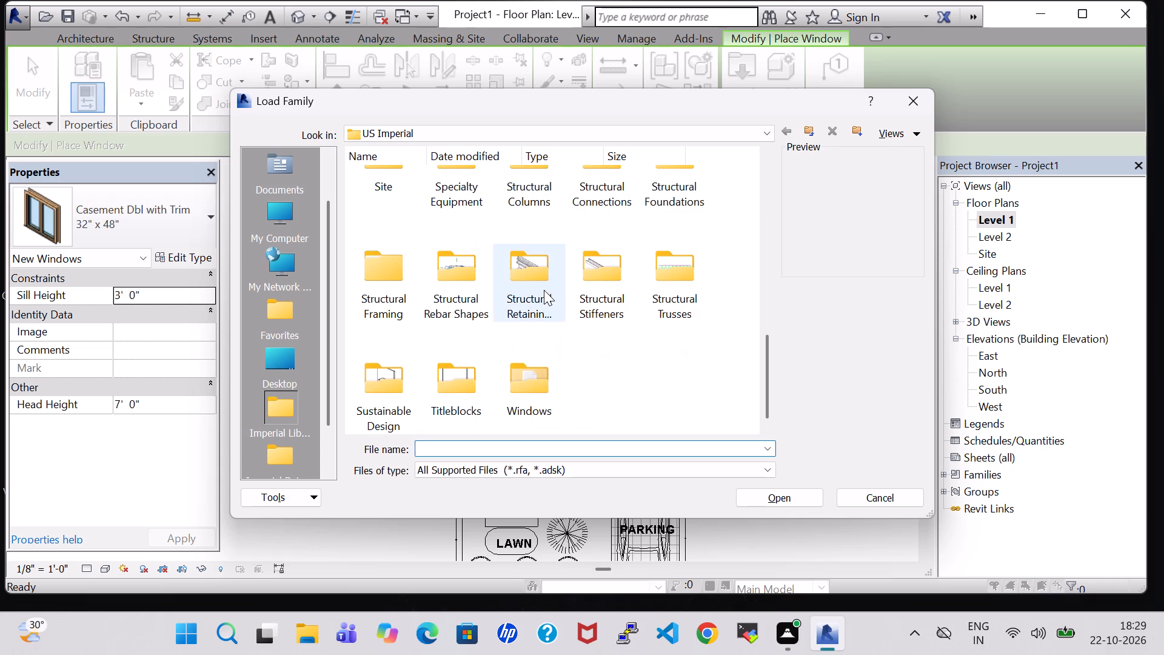
scroll(544, 290, "down", 4)
double_click(542, 383)
scroll(700, 295, "down", 3)
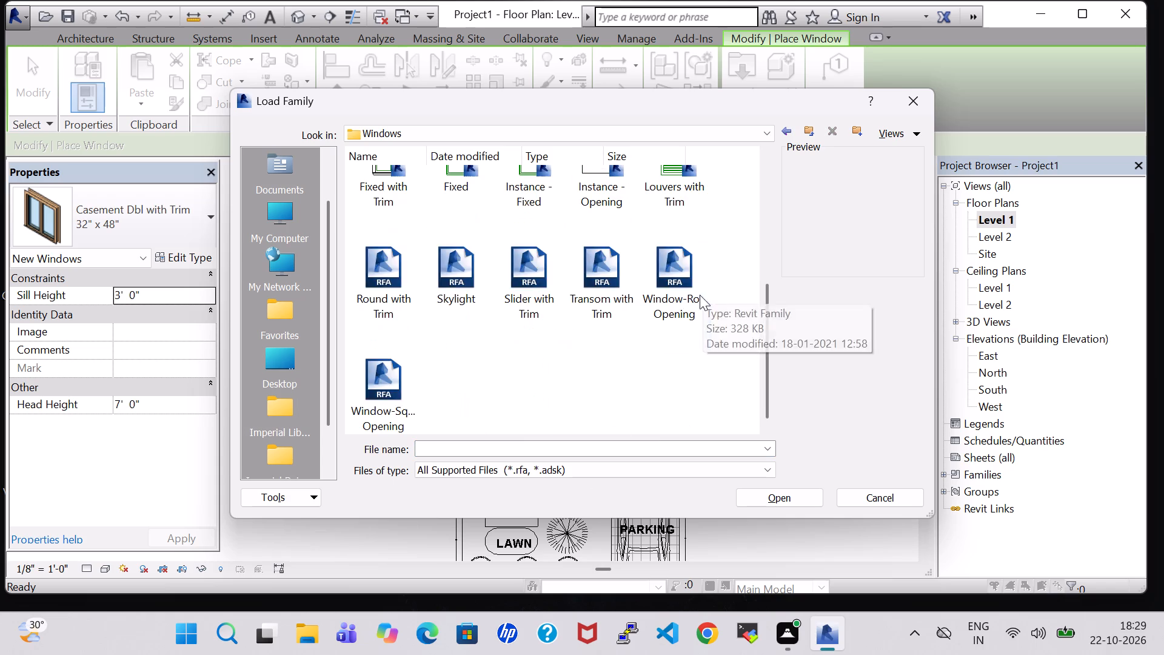
scroll(700, 295, "down", 1)
left_click(628, 288)
left_click(786, 497)
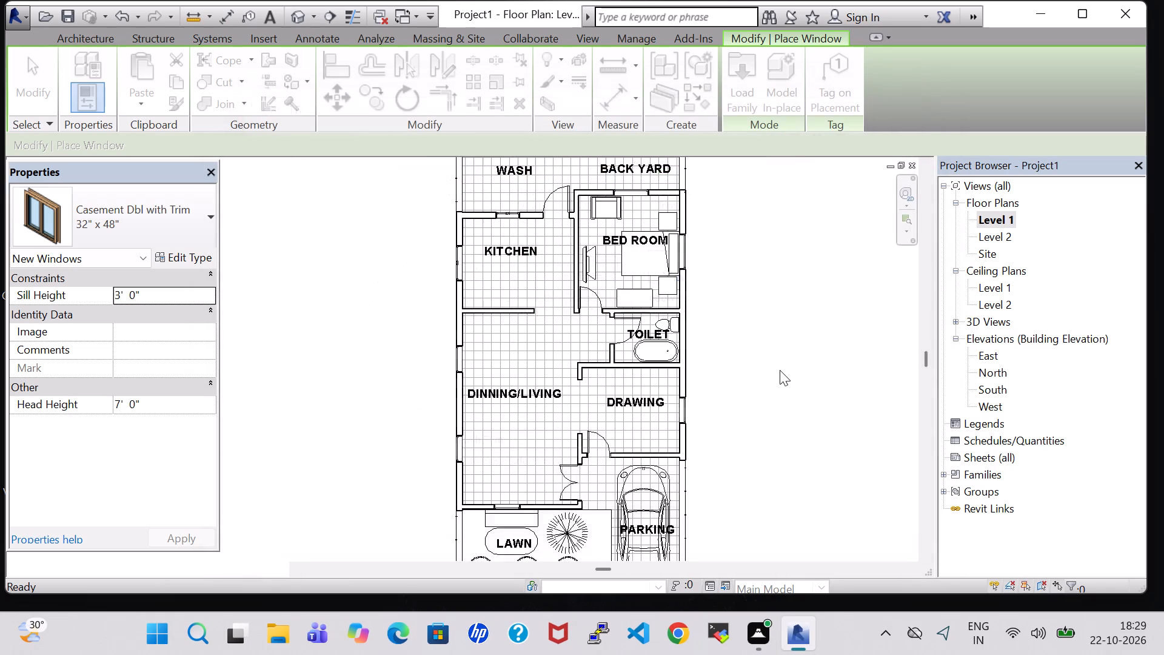
Place a 24" x 24" Transom with Trim window in the toilet's exterior wall, about 3' 4" from the bedroom-side wall, and check it in 3D.
scroll(706, 353, "up", 10)
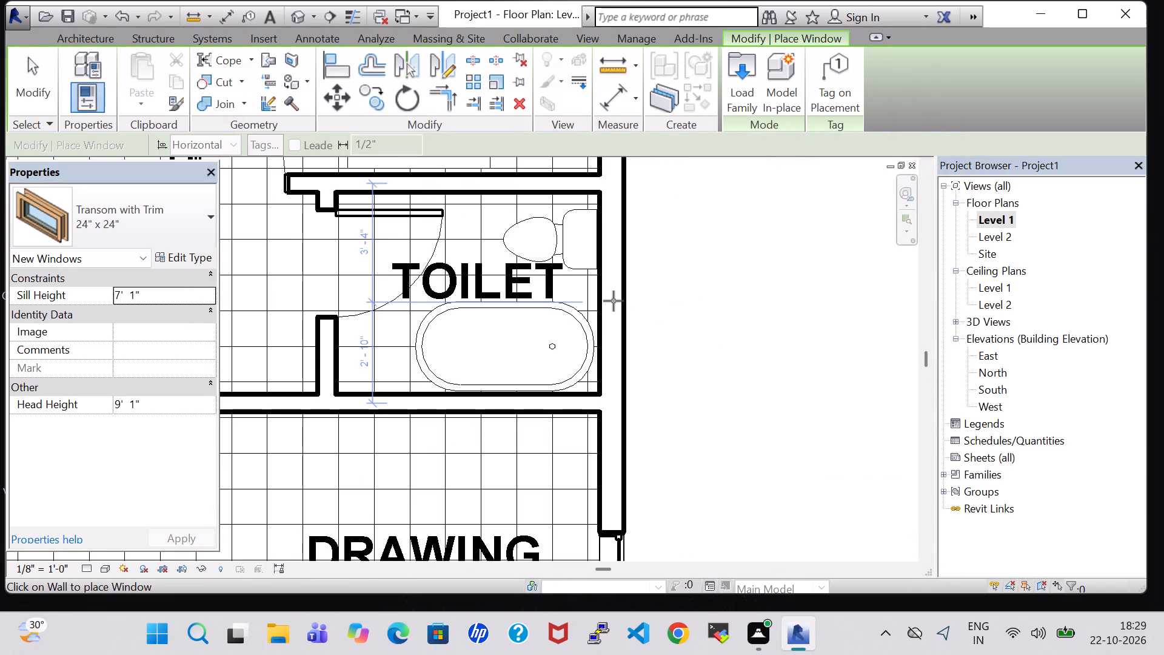
left_click(614, 301)
left_click(299, 15)
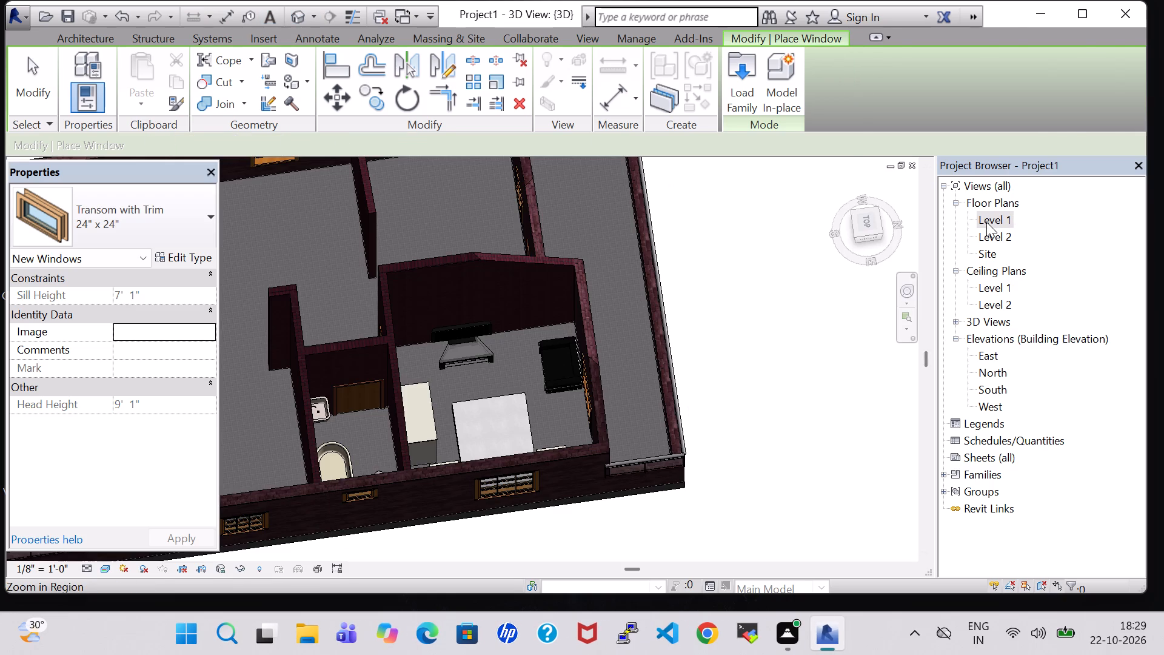
double_click(986, 222)
Nudge each of the three Chinese Juniper trees in the lawn one increment toward the front boundary.
scroll(829, 301, "down", 8)
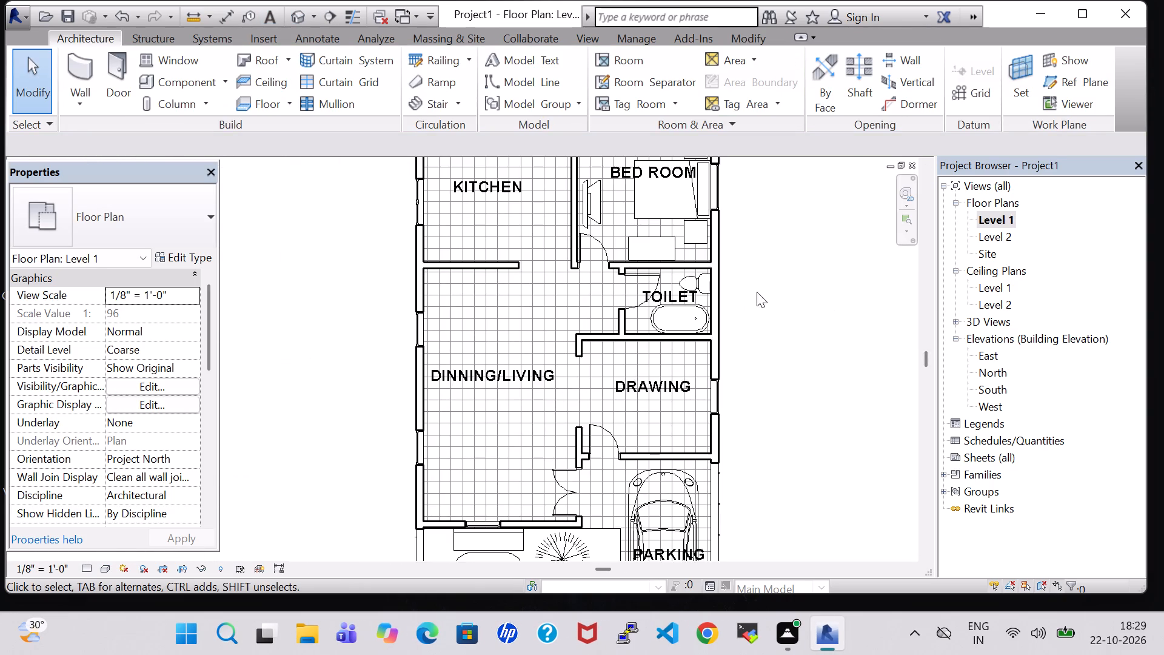
middle_click_drag(757, 292, 756, 331)
scroll(756, 332, "down", 2)
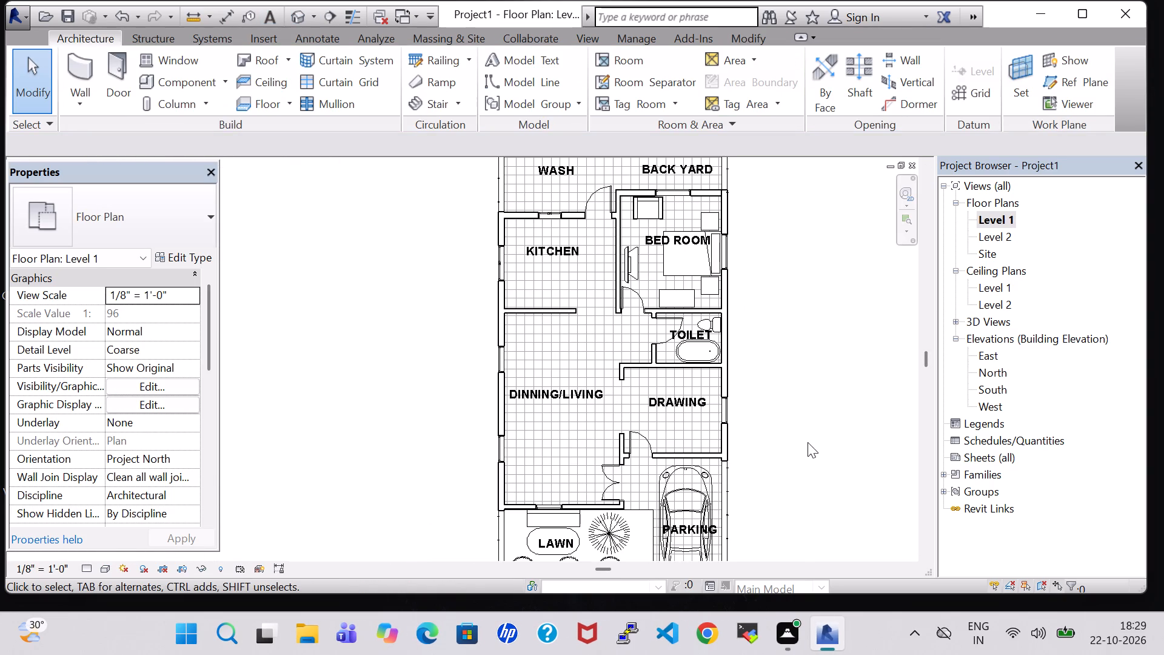
middle_click_drag(797, 392, 804, 309)
scroll(572, 489, "up", 4)
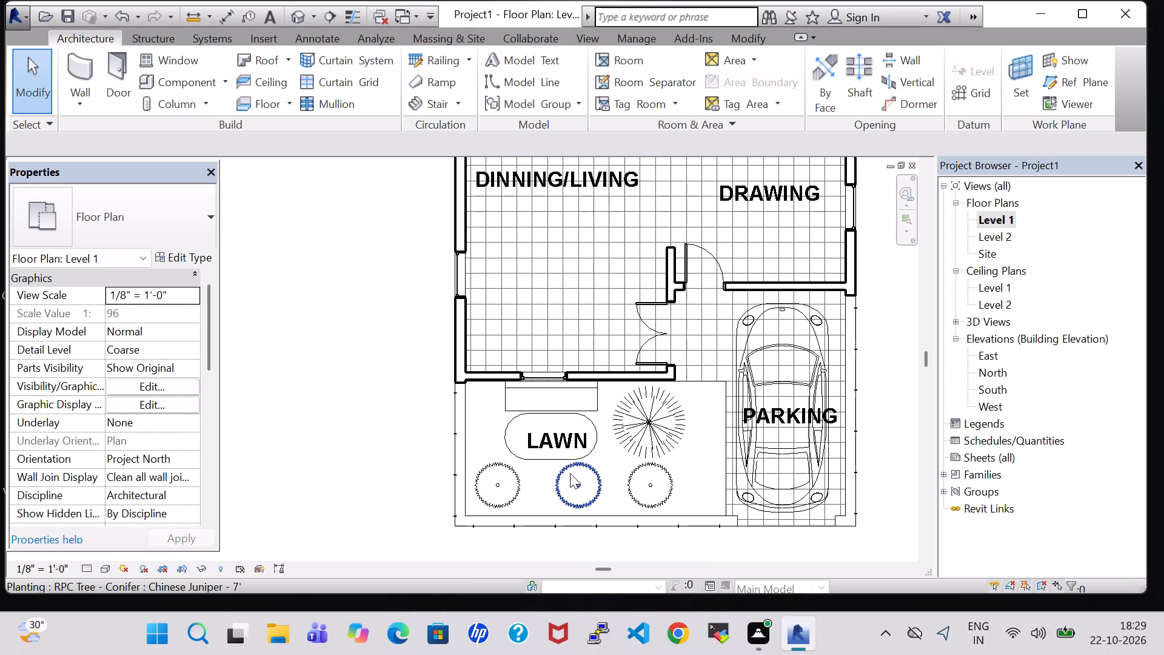
left_click(507, 477)
key("Down")
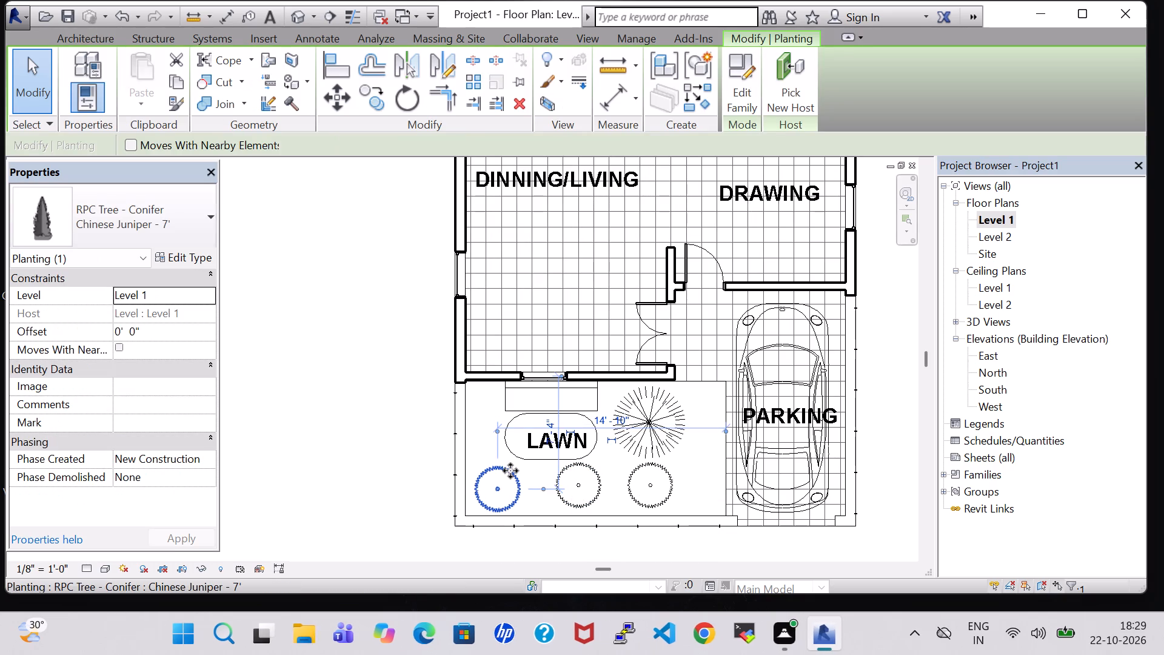
left_click(594, 487)
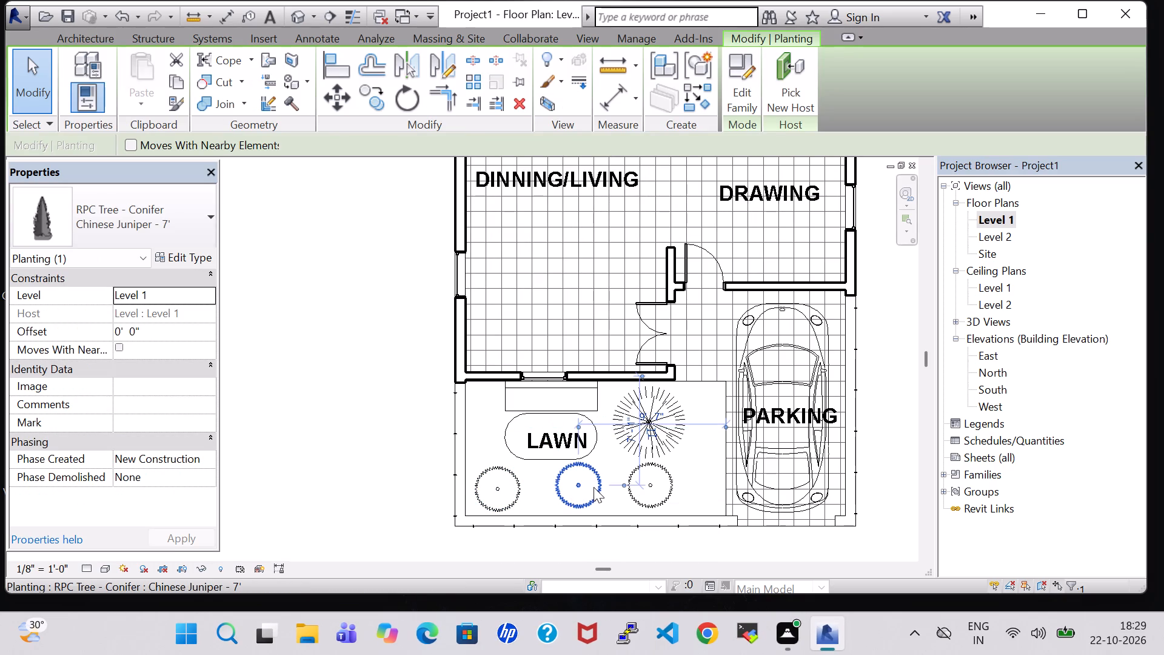
key("Down")
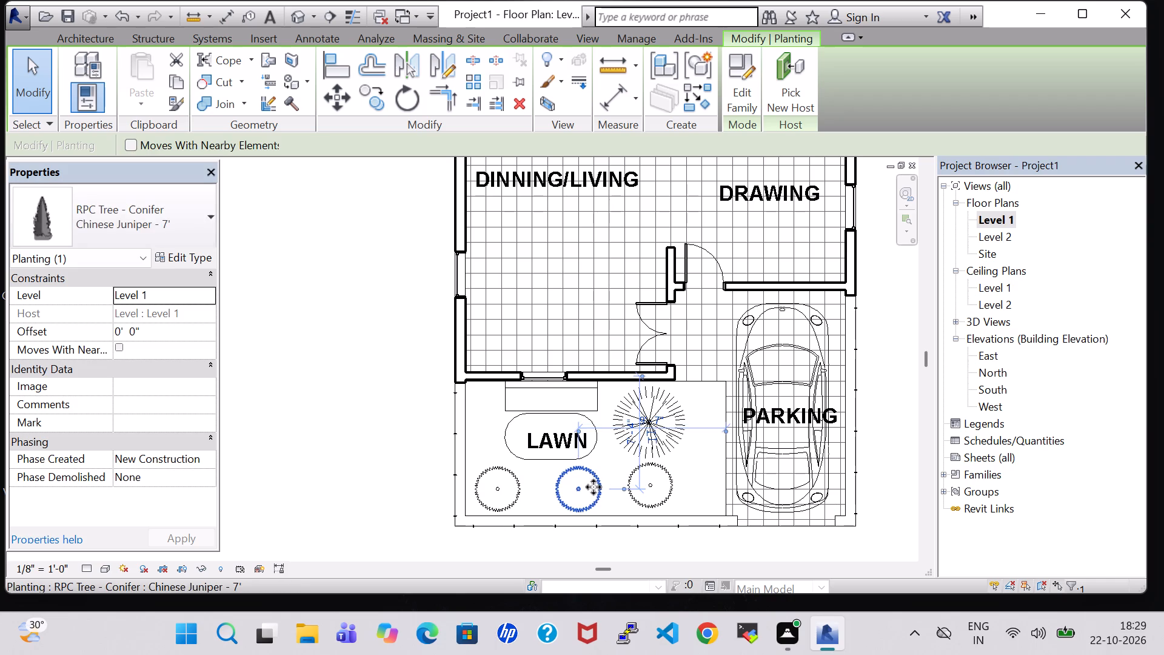
left_click(651, 485)
key("Down")
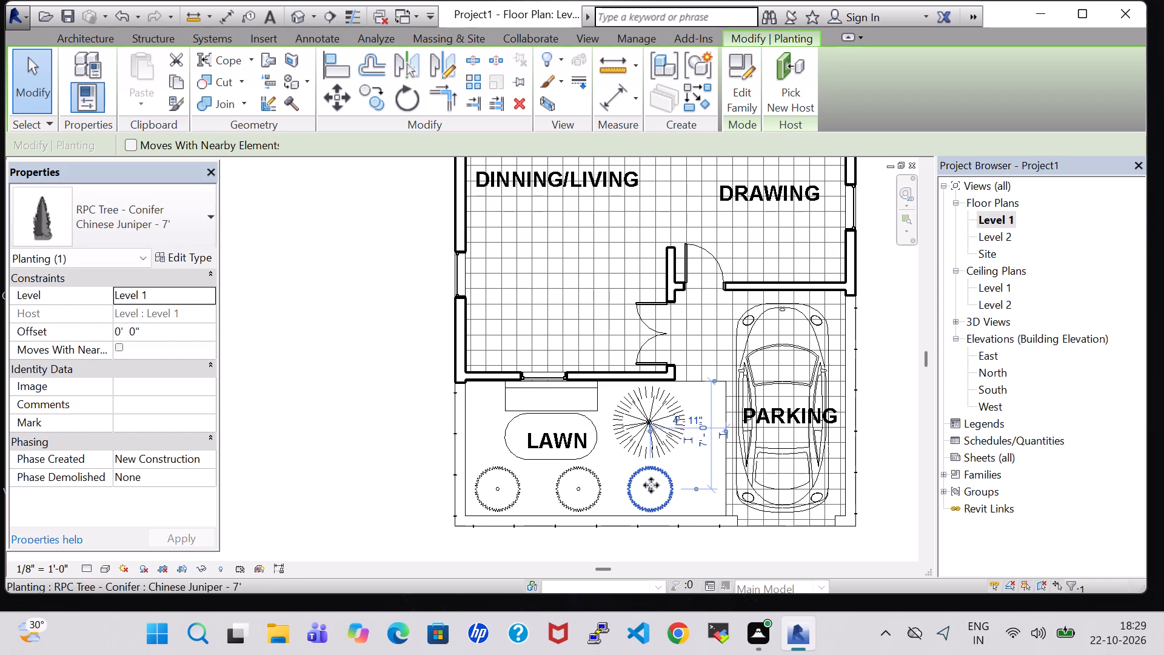
Nudge the oval table in the lawn one increment toward the row of trees.
left_click(595, 420)
key("Down")
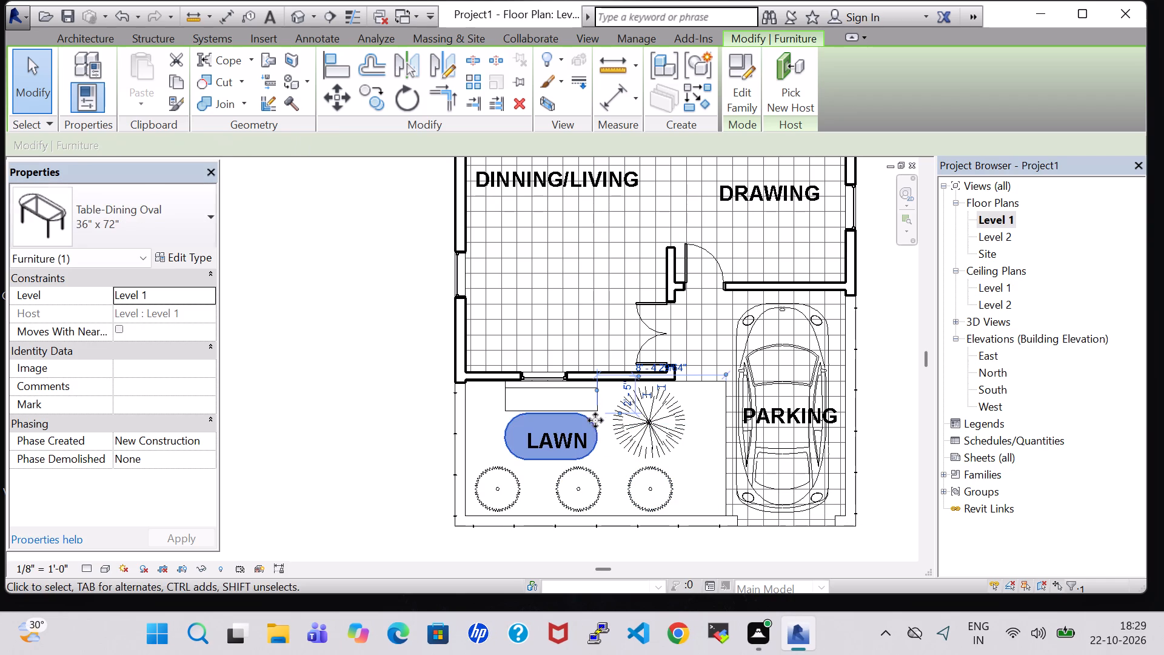
left_click(392, 433)
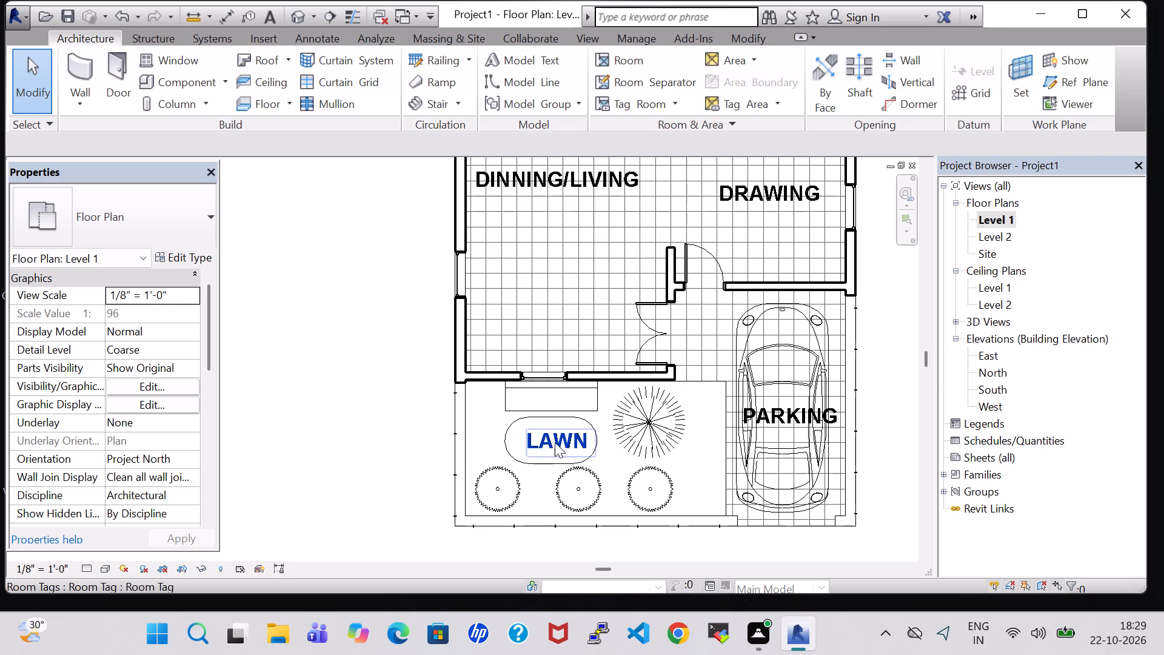
Nudge the LAWN room tag two increments away from the parking area to centre it on the oval table.
left_click(575, 444)
key("Left")
key("Left")
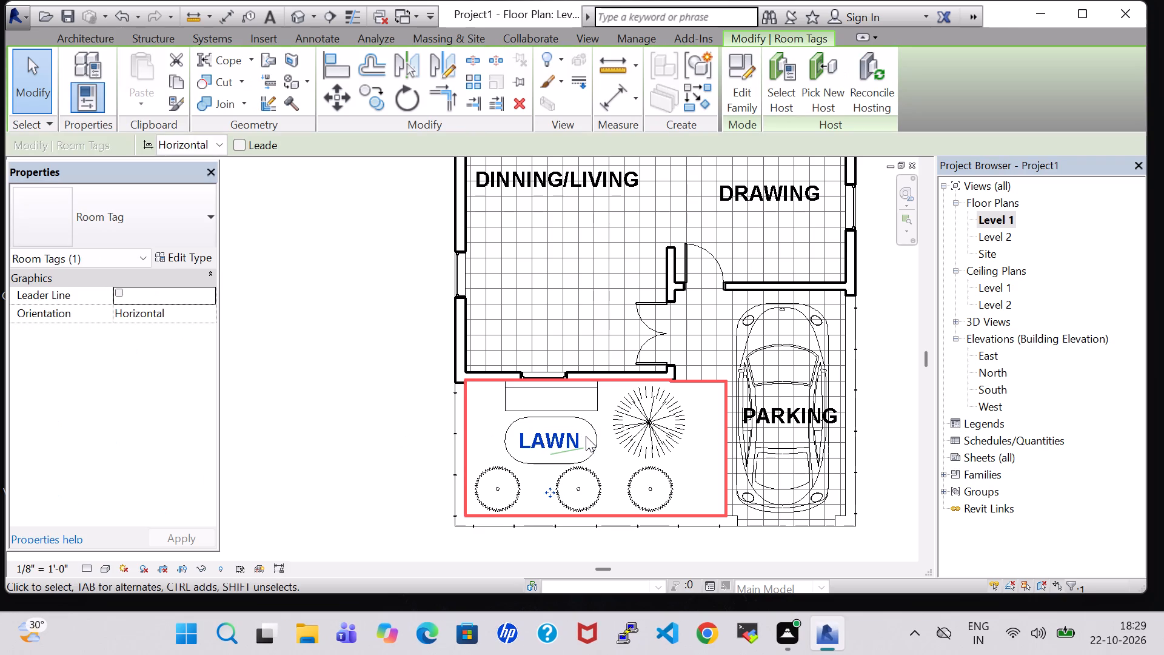
left_click(373, 434)
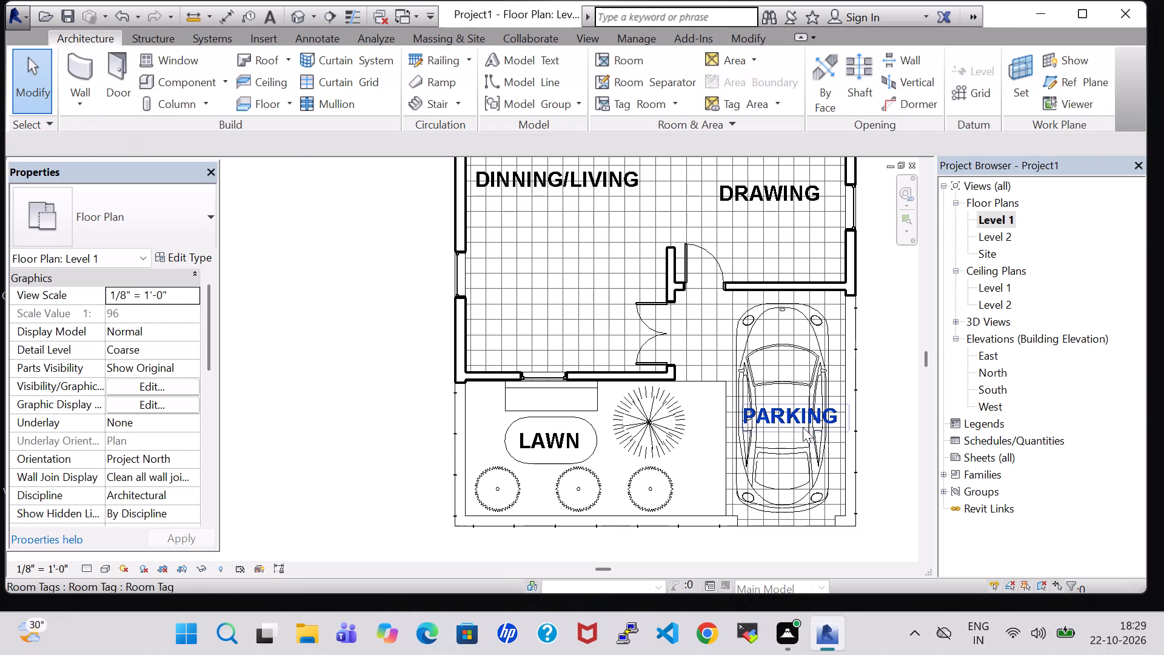
Shift the PARKING room tag a net one increment toward the lawn to centre it over the car.
left_click(801, 418)
key("Left")
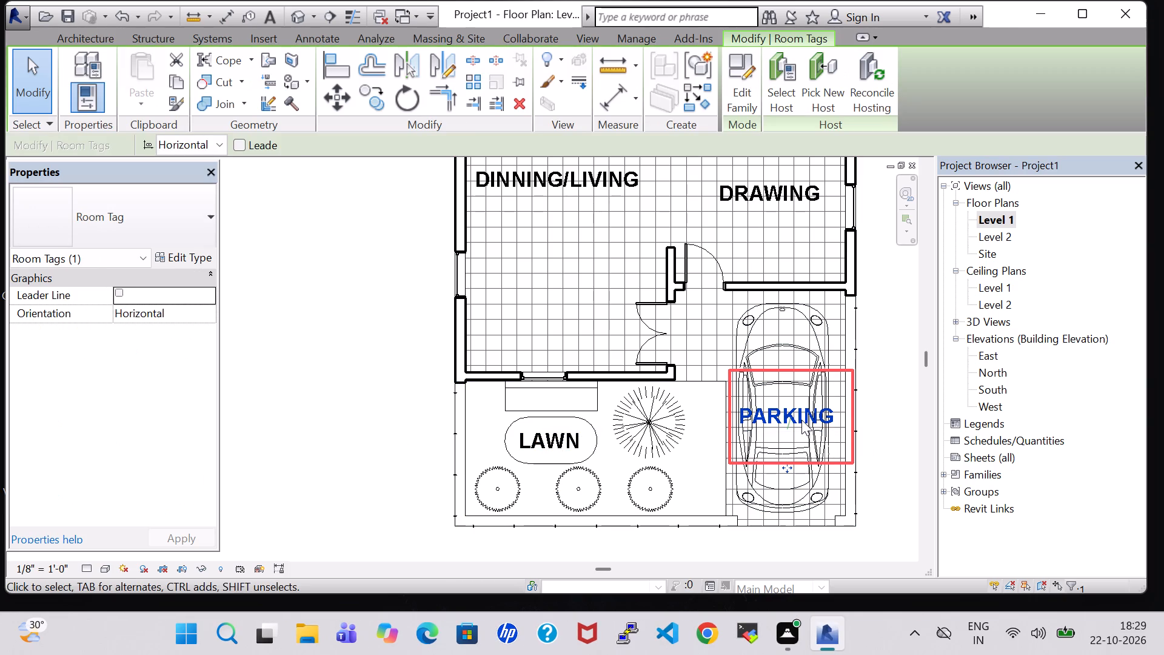
key("Left")
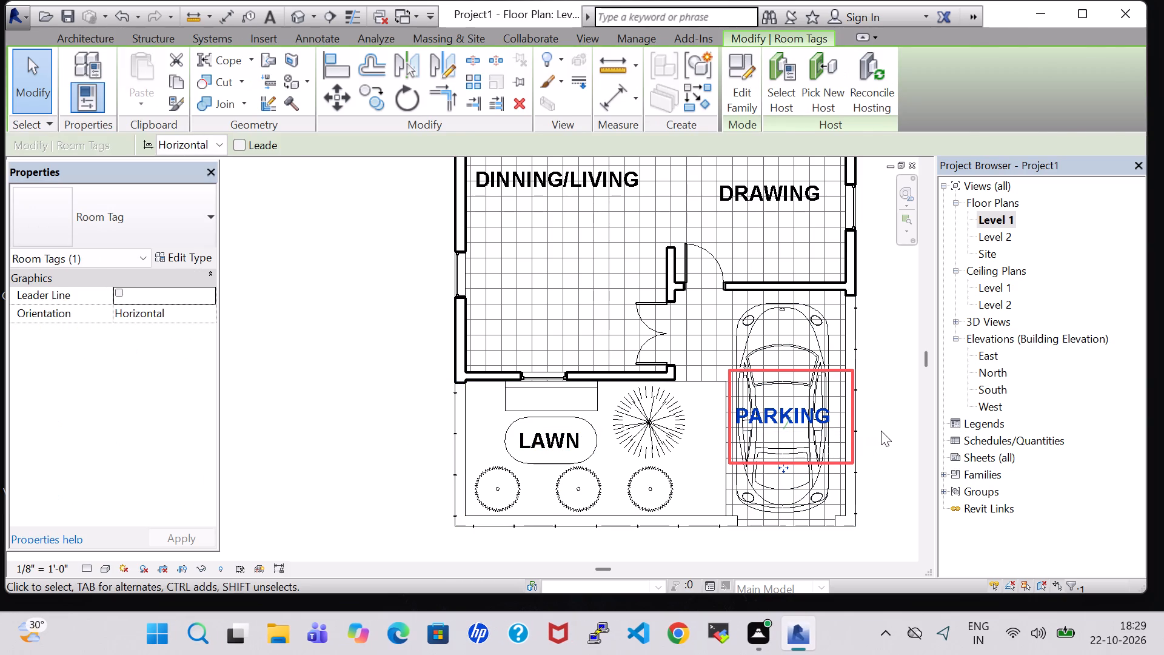
left_click(881, 431)
left_click(775, 413)
key("Right")
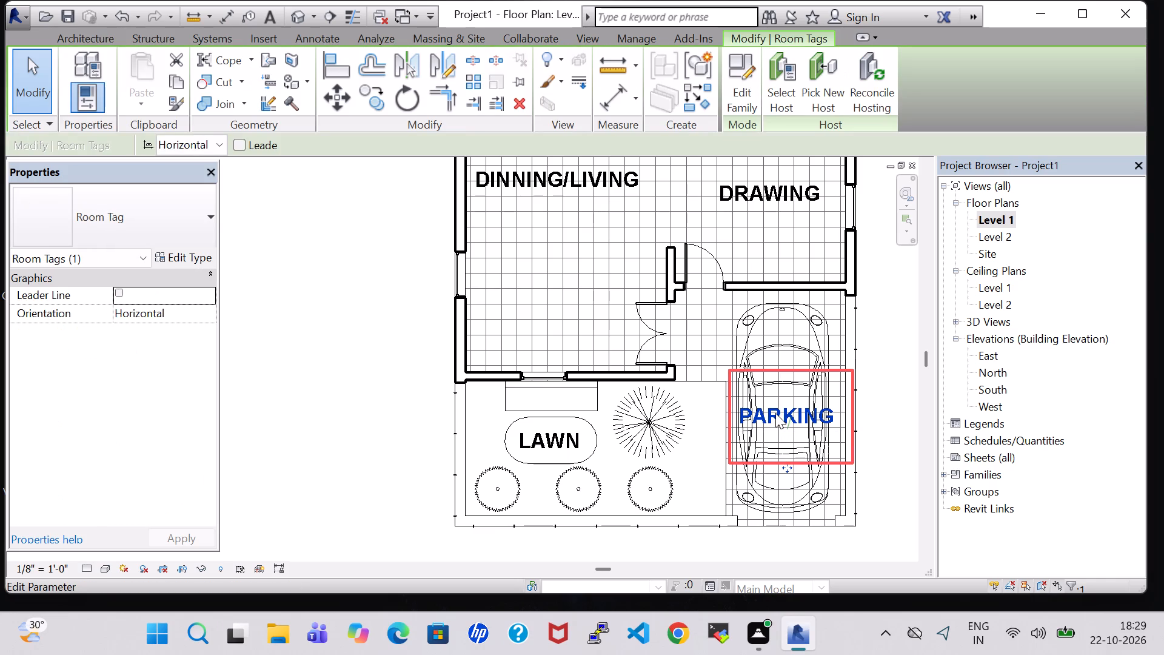
left_click(885, 409)
Nudge the DINNING/LIVING room tag three increments toward the lawn, roughly level with the DRAWING tag.
scroll(885, 409, "down", 2)
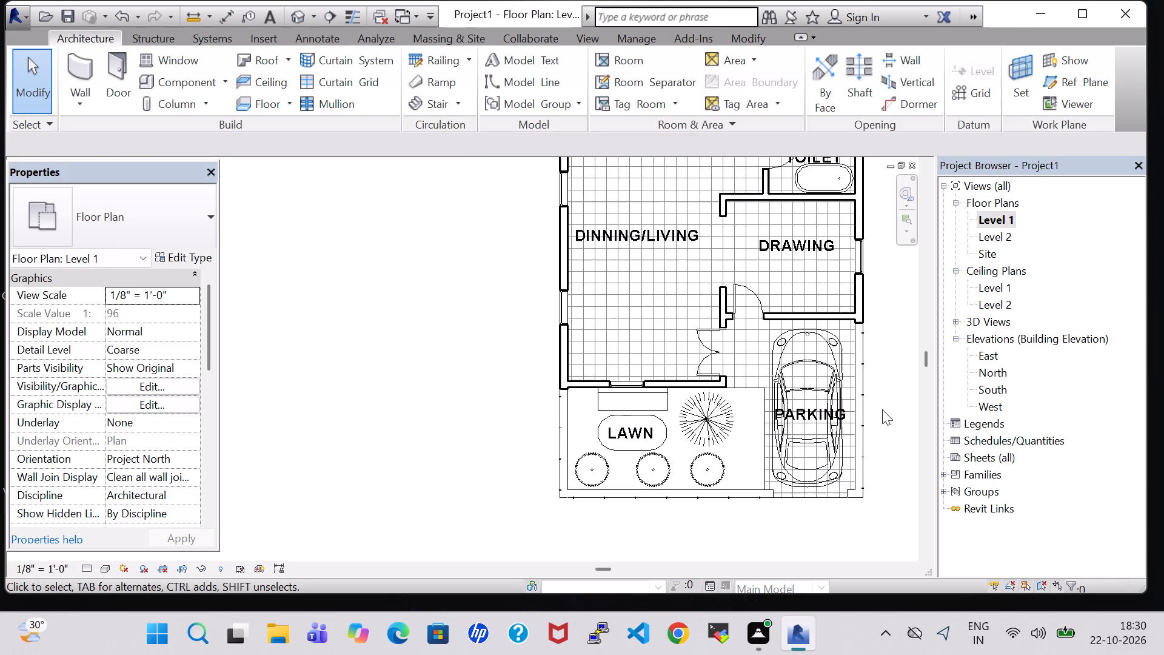
middle_click_drag(877, 402, 869, 466)
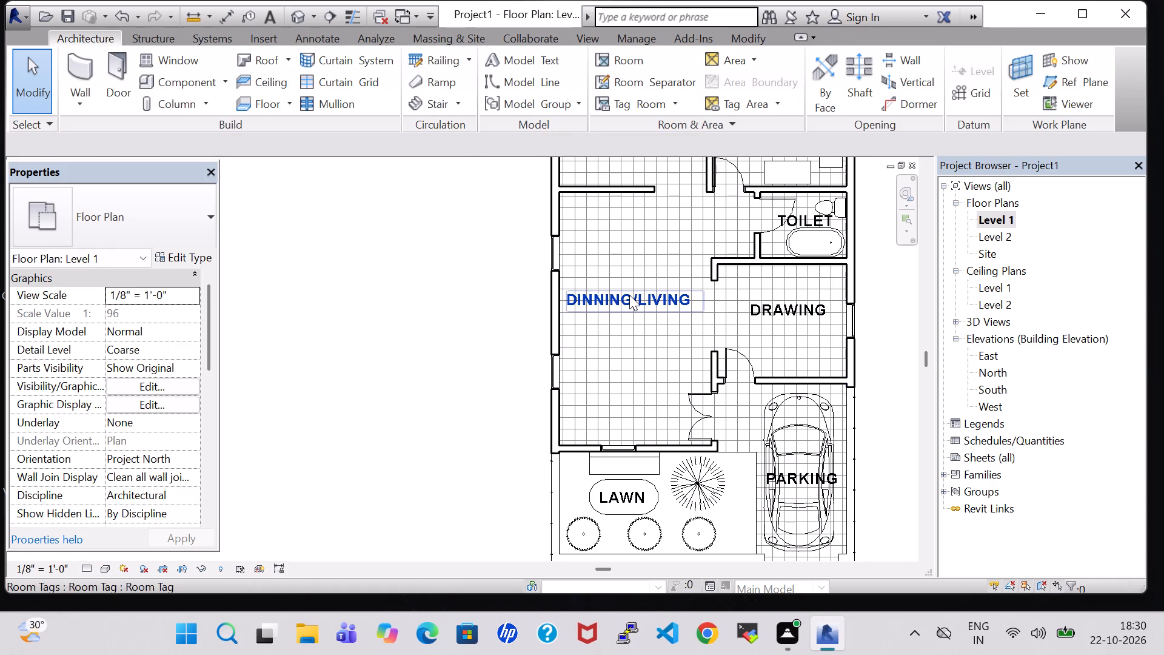
left_click(629, 295)
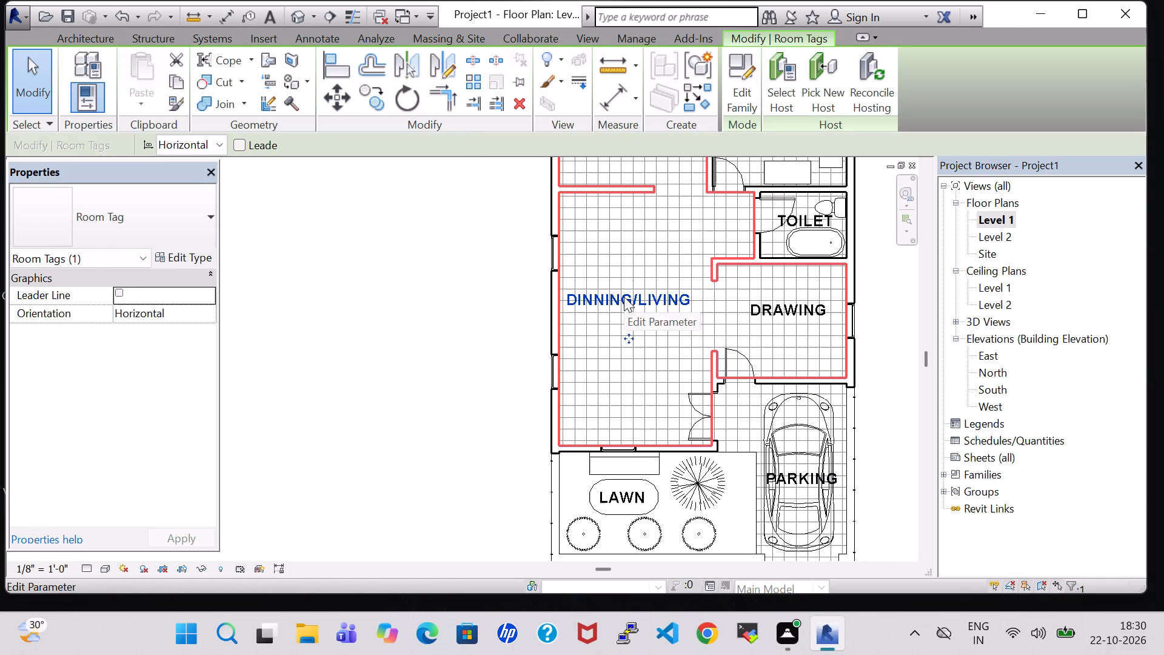
key("Down")
key("Down")
key("Down")
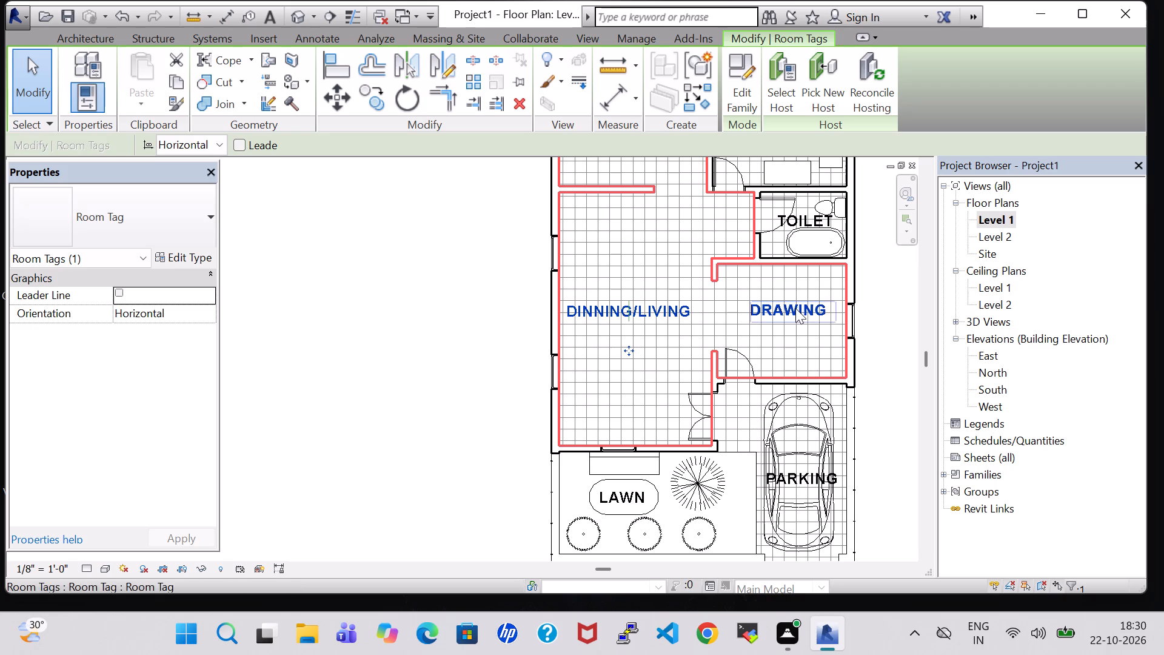
left_click(869, 333)
Load the Kitchenette - Medium family from the Specialty Equipment Domestic folder of the US Imperial library.
scroll(872, 334, "down", 2)
middle_click_drag(886, 323, 825, 392)
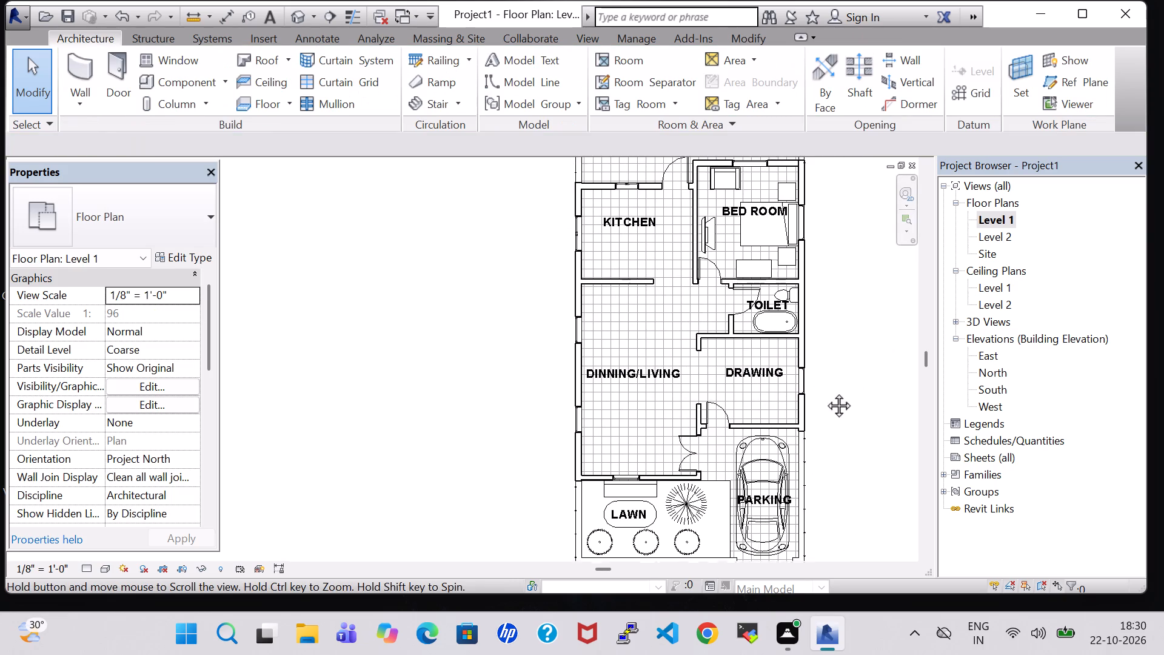
middle_click_drag(825, 392, 823, 398)
middle_click_drag(846, 300, 834, 372)
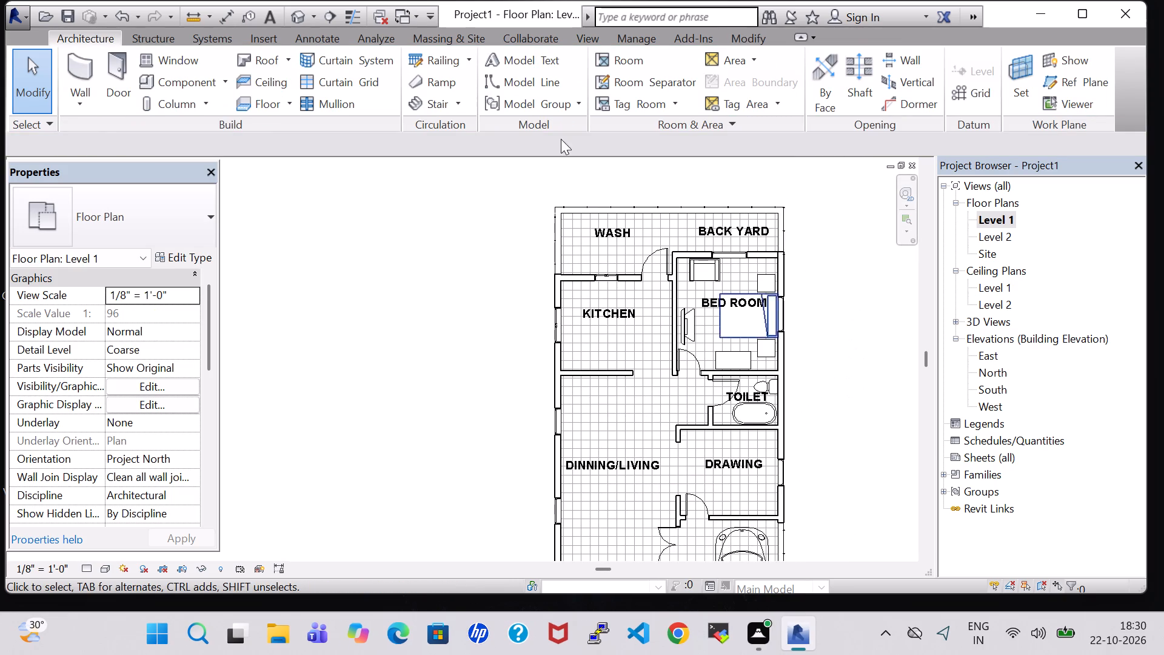
left_click(195, 83)
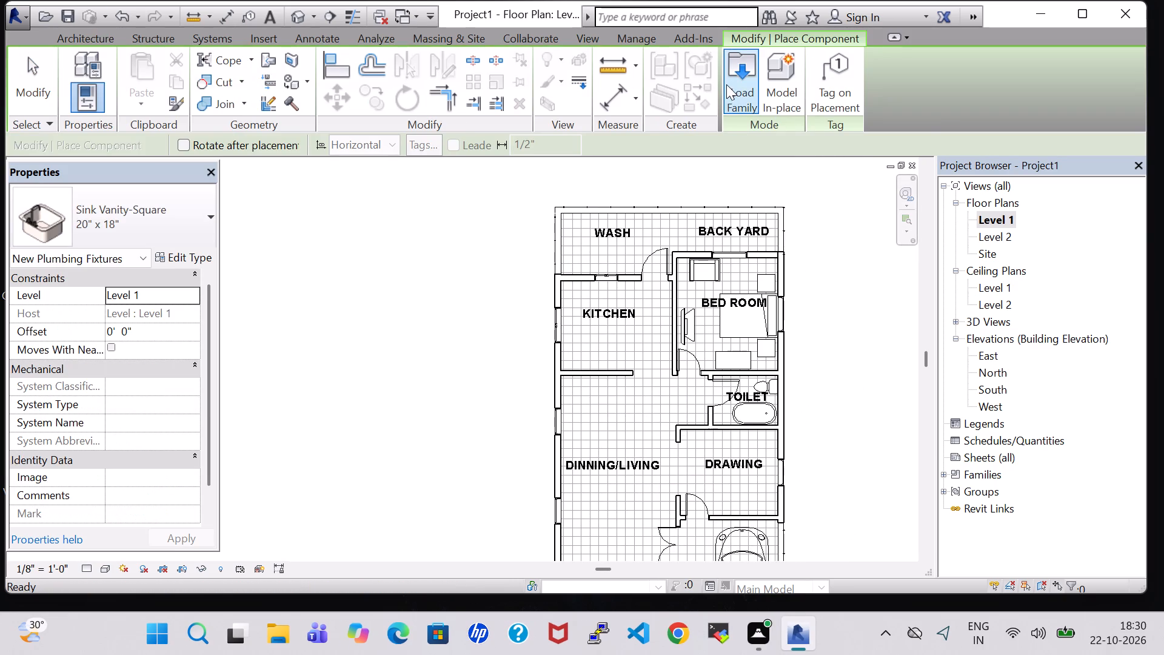
left_click(726, 84)
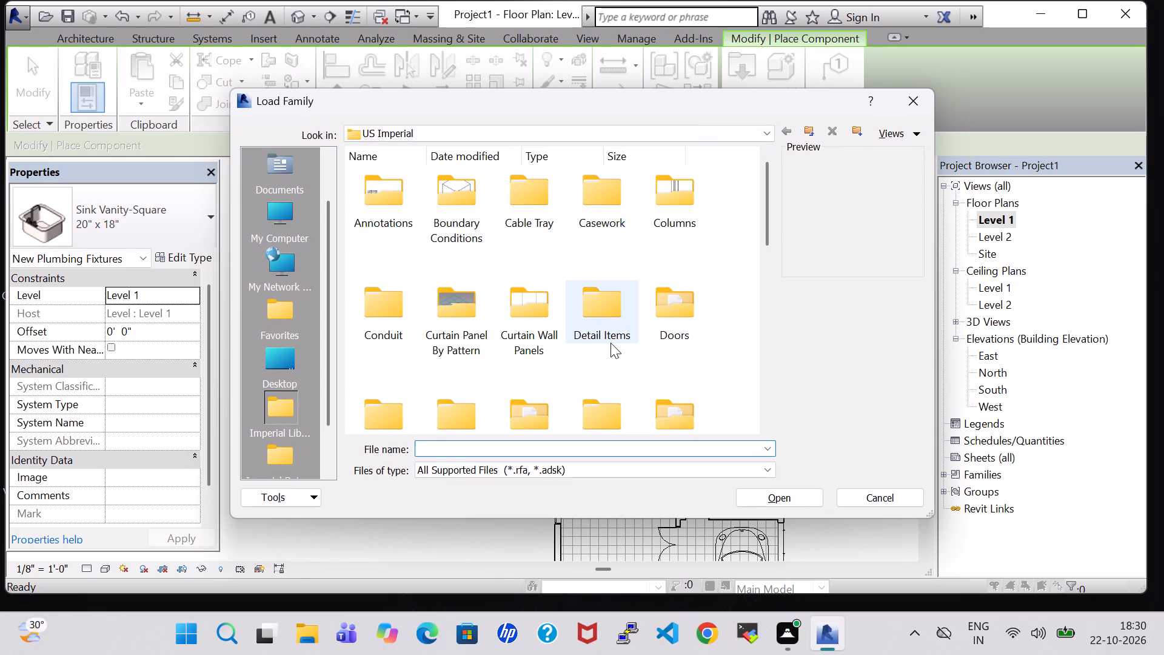
scroll(610, 343, "down", 1)
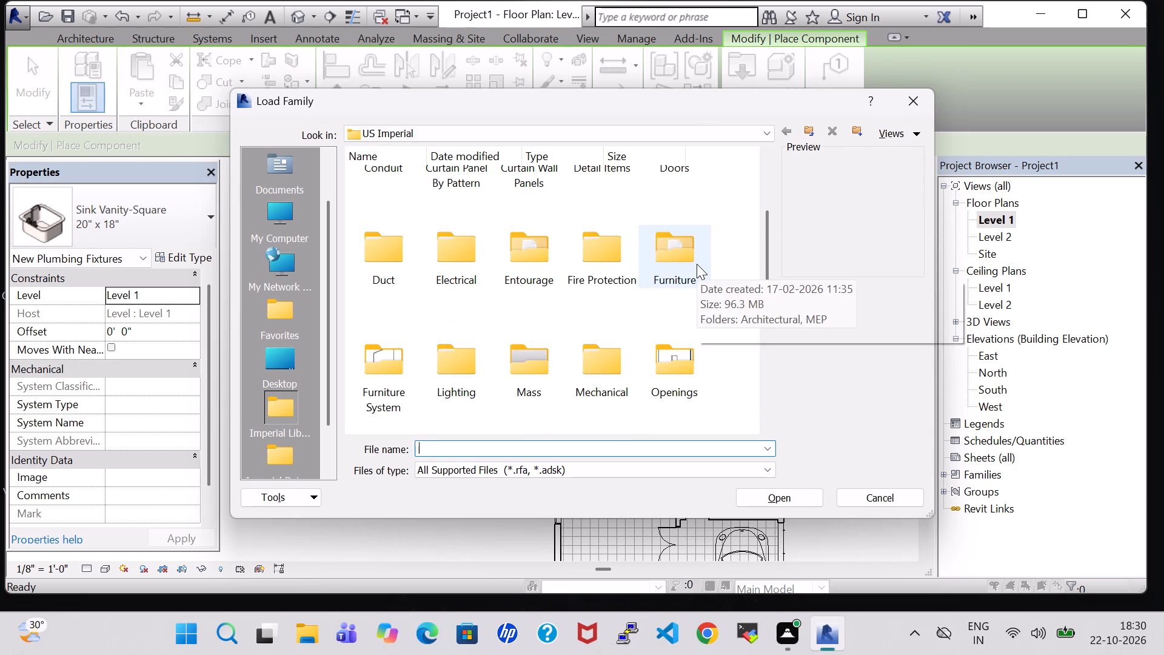
scroll(590, 287, "down", 3)
scroll(464, 270, "up", 1)
double_click(468, 343)
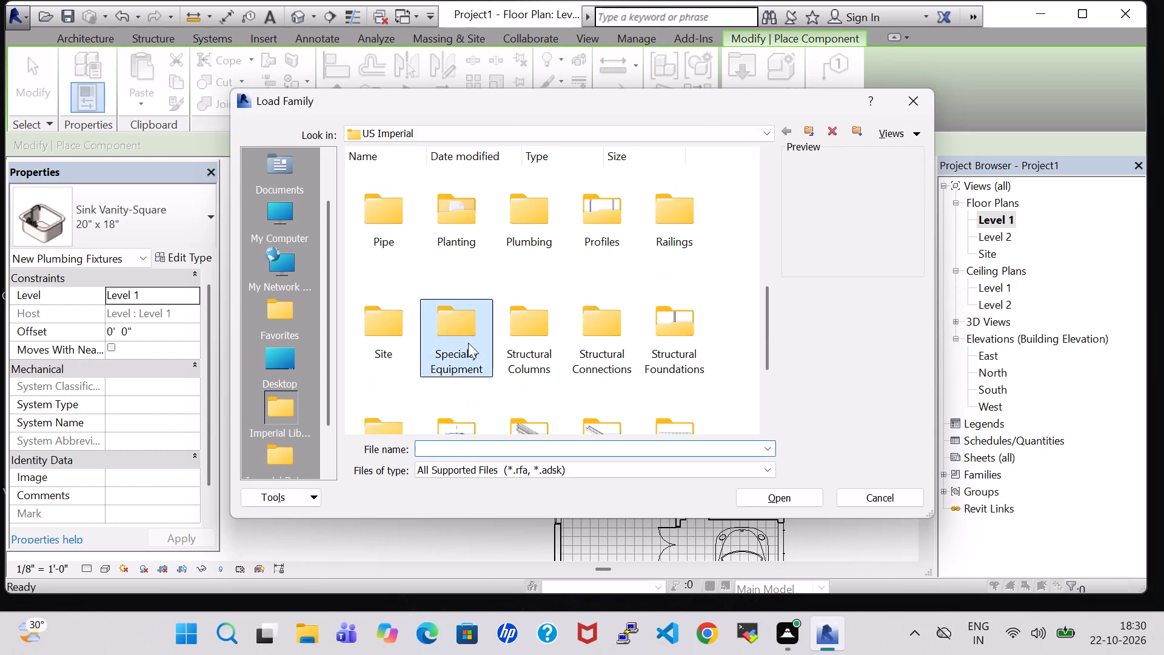
double_click(438, 197)
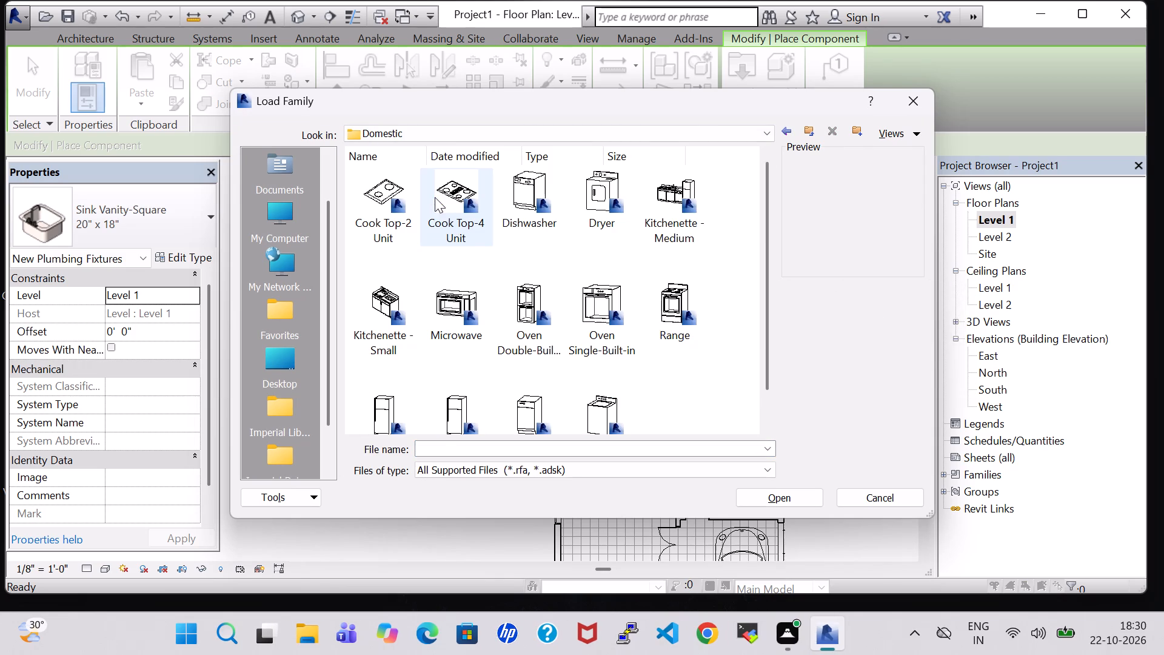
left_click(684, 215)
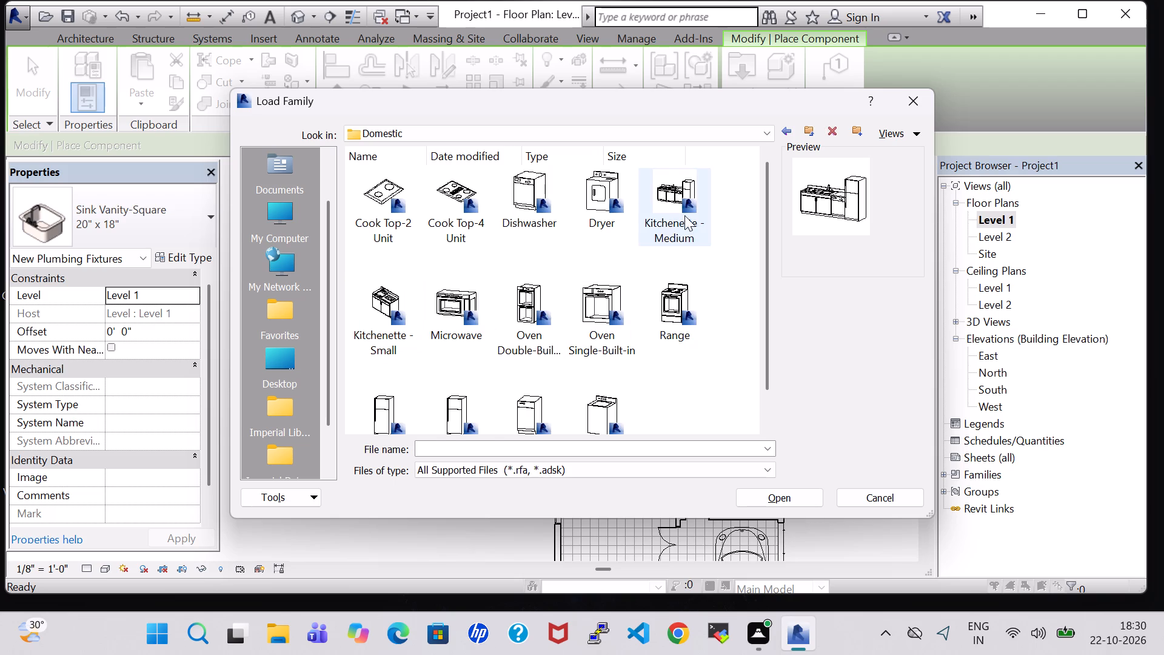
left_click(772, 494)
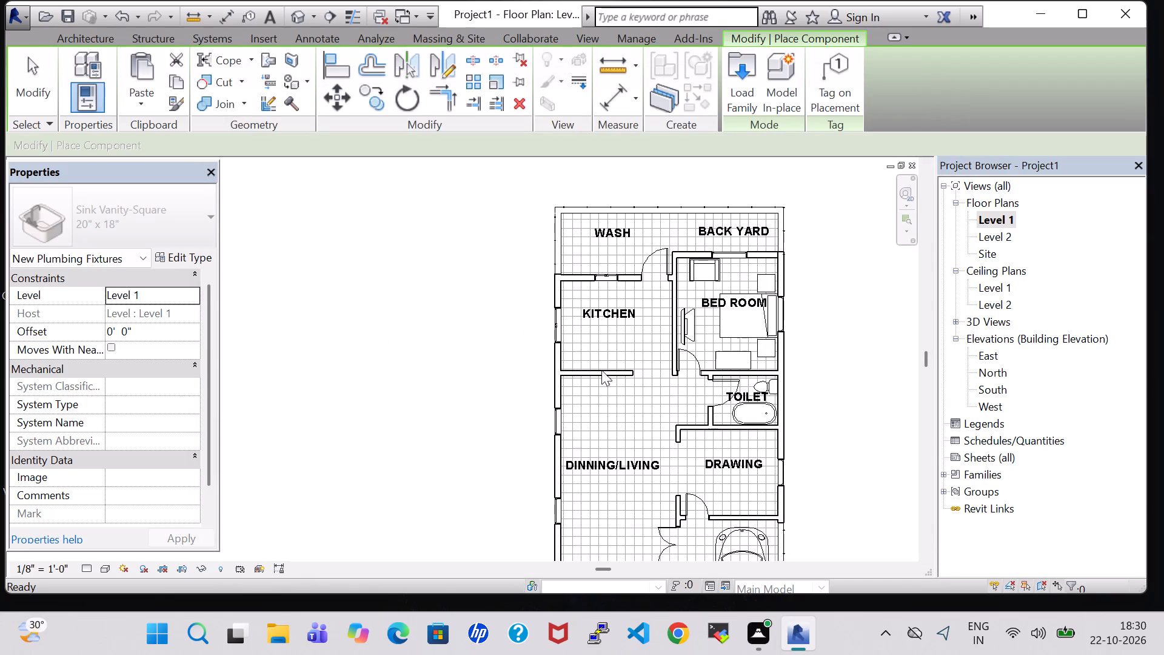
Place the Kitchenette - Medium in the KITCHEN, rotated to run lengthwise along the exterior wall beneath the window.
scroll(582, 316, "up", 4)
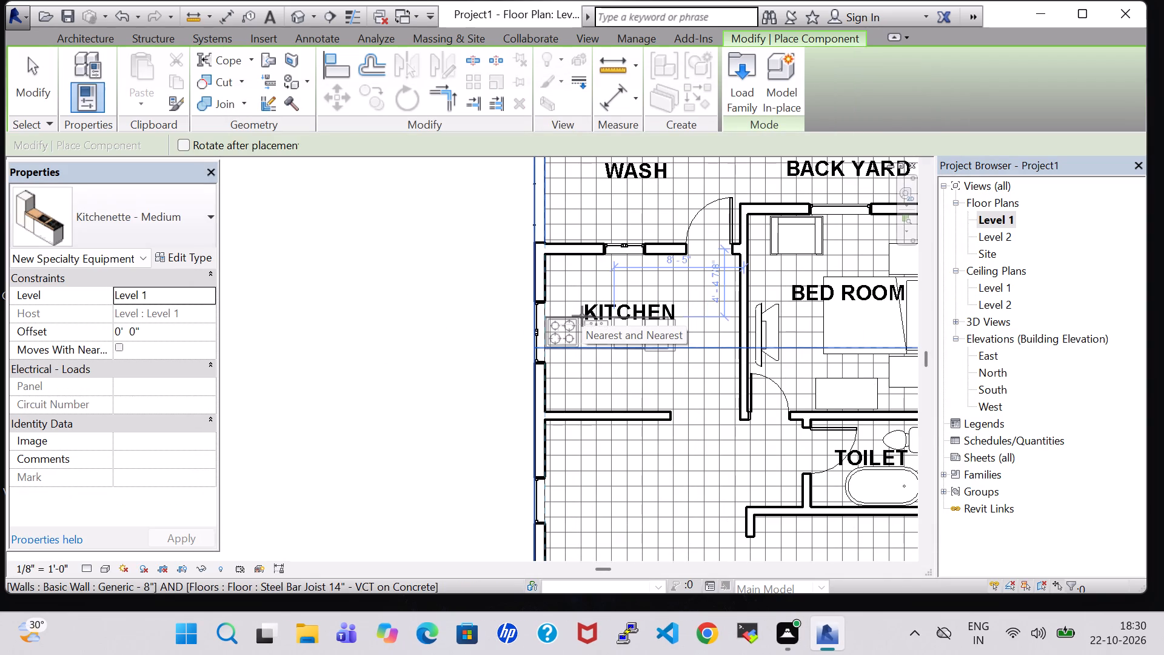
key("space")
key("space")
scroll(584, 369, "up", 4)
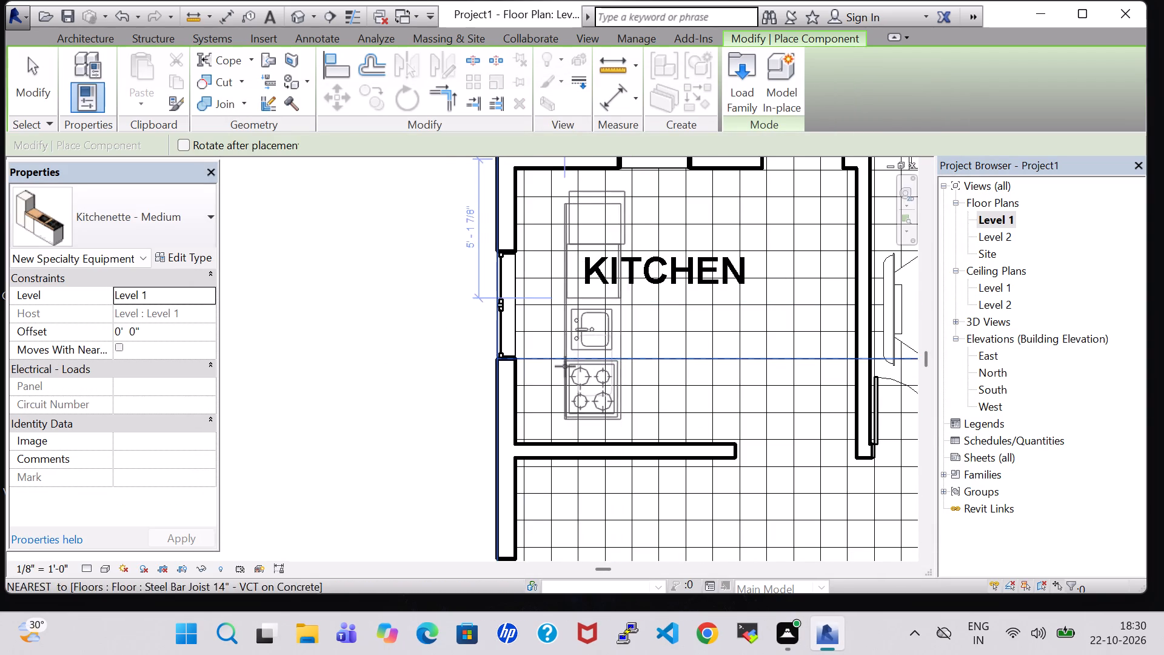
left_click(518, 371)
key("Escape")
key("Escape")
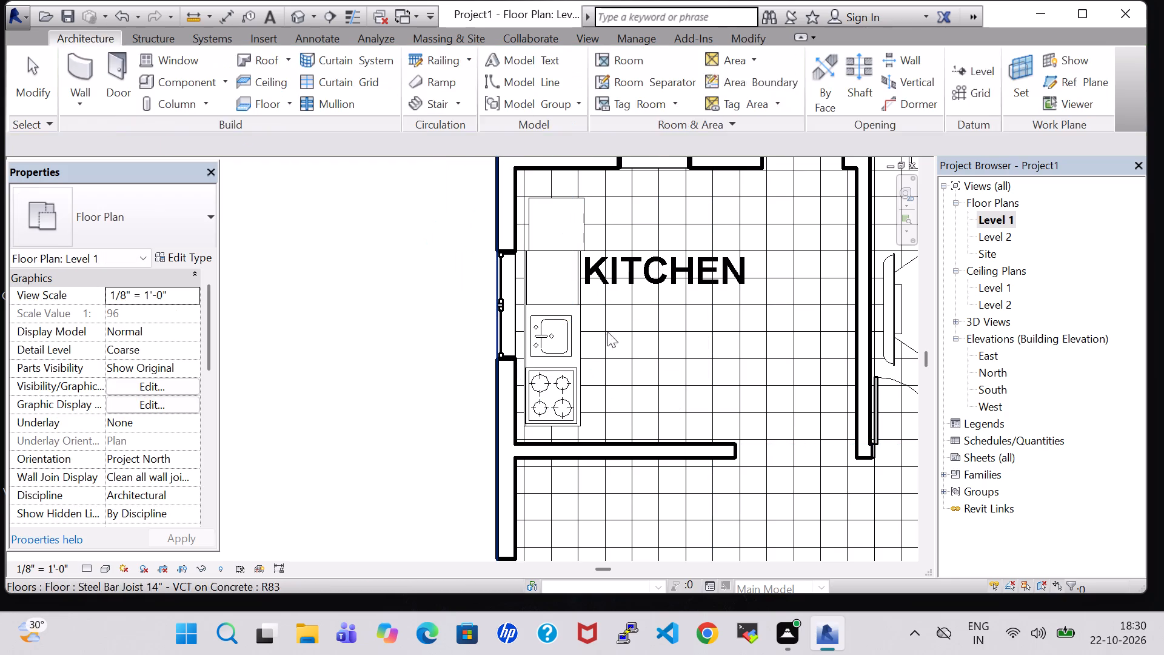
Nudge the kitchenette two increments toward the exterior wall so its back sits against the wall face.
left_click(549, 314)
key("Left")
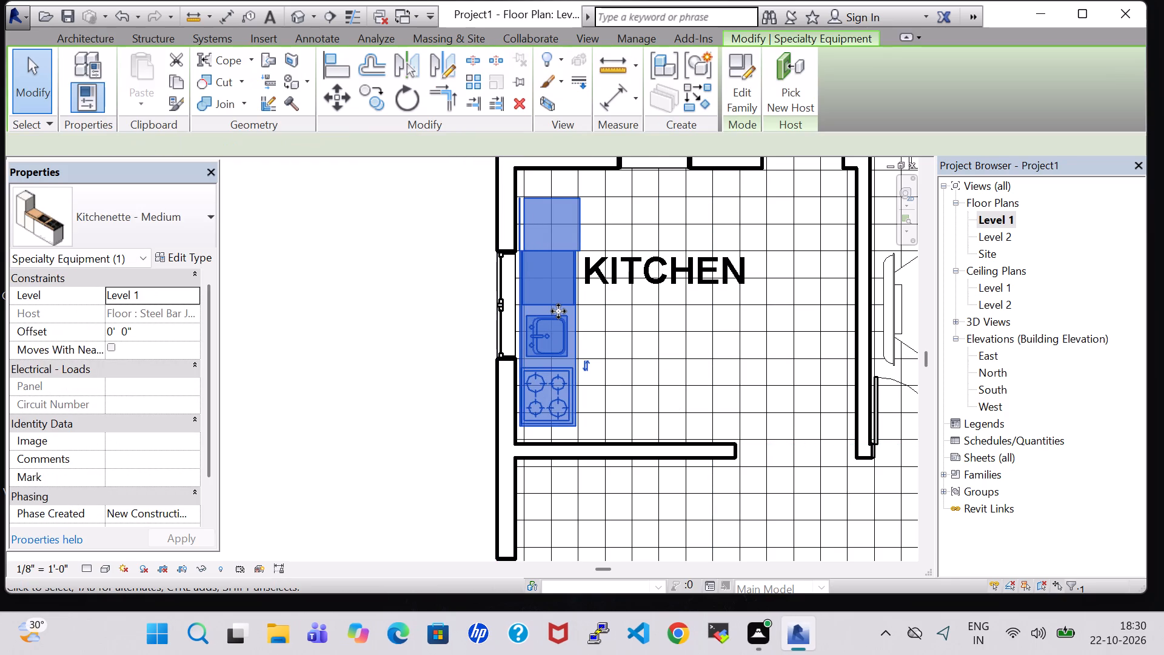
key("Left")
left_click(386, 346)
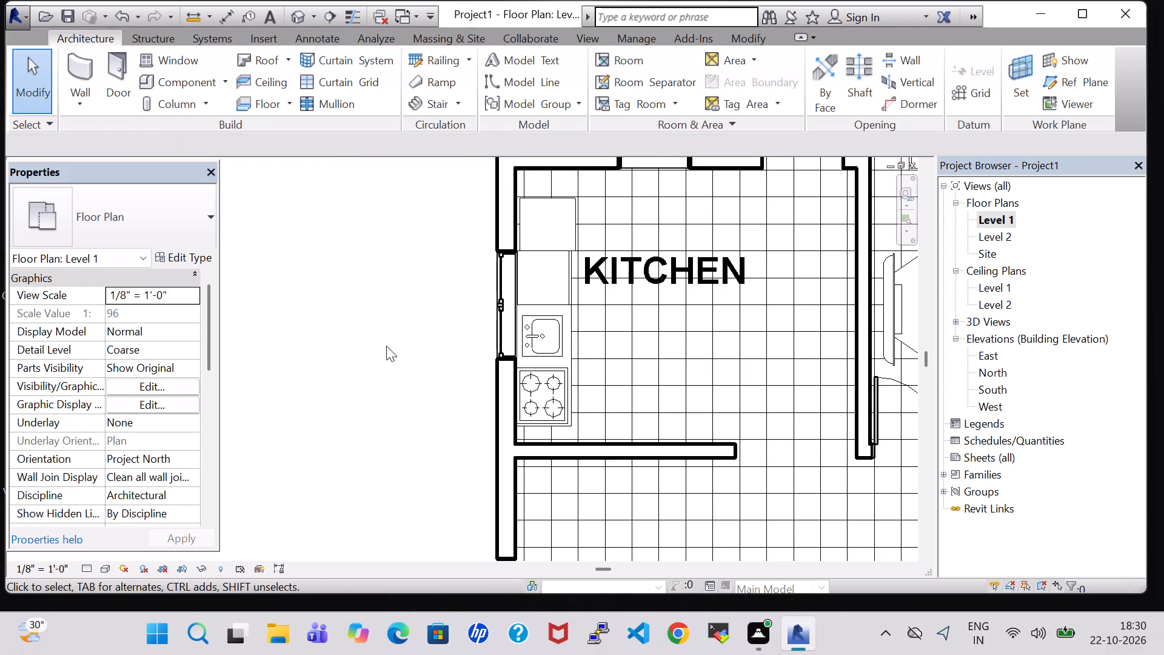
In the 3D view, raise the casement window behind the kitchenette to a sill height of 4' 9".
left_click(299, 21)
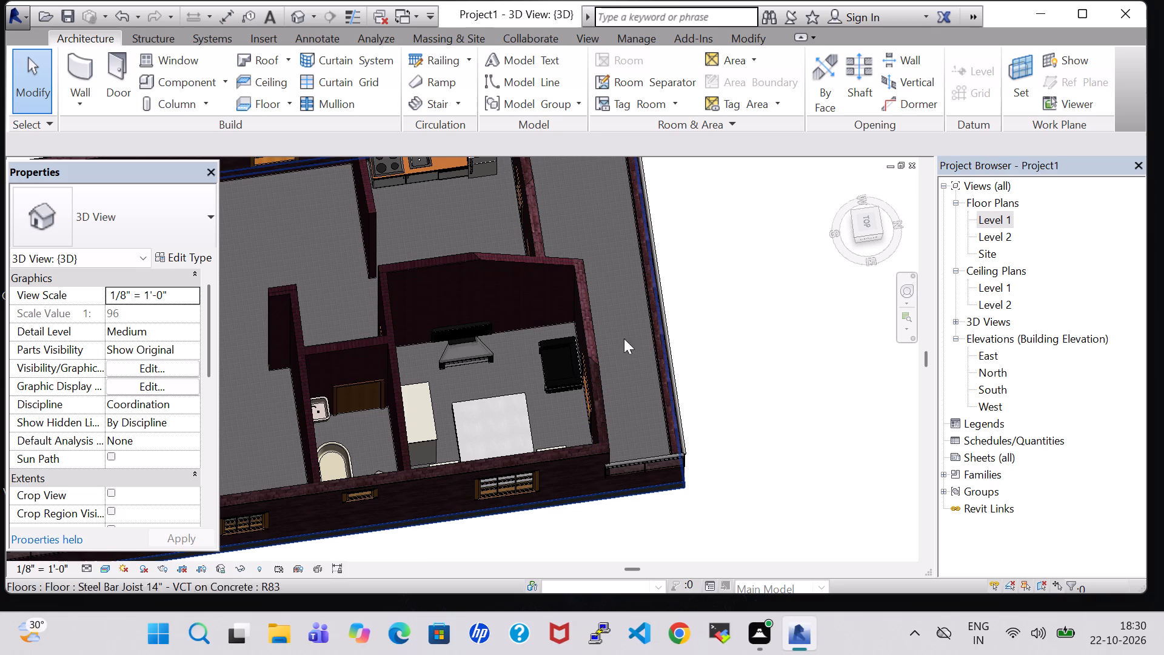
middle_click_drag(716, 298, 707, 274)
middle_click(706, 217, "shift")
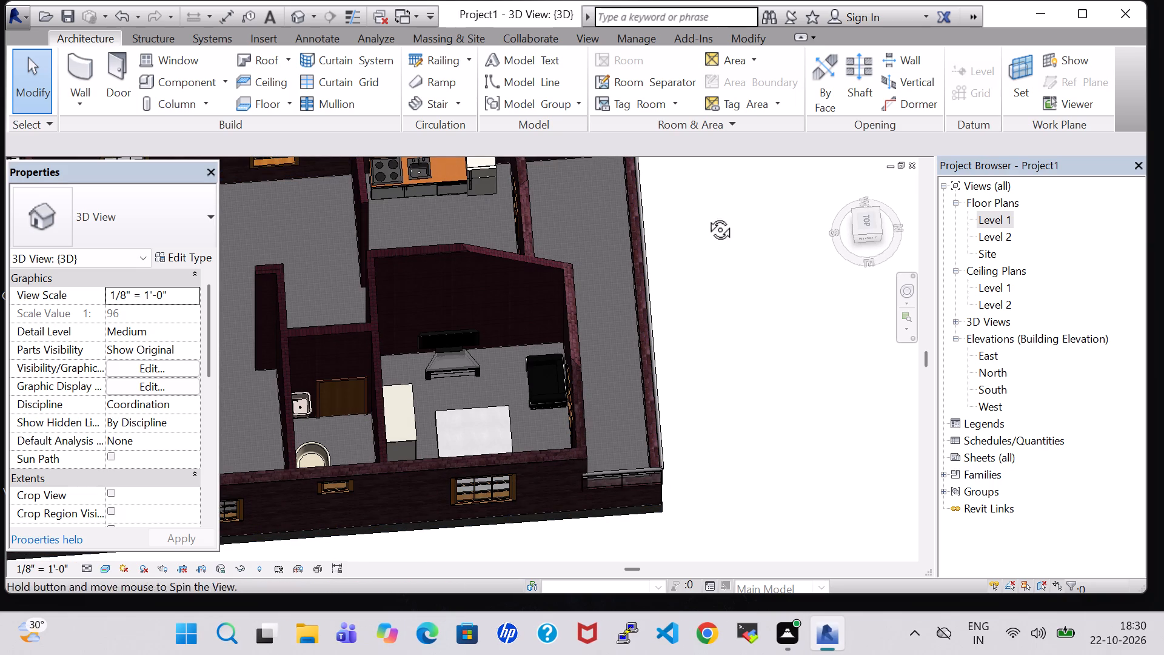
middle_click_drag(731, 249, 738, 352)
left_click(451, 237)
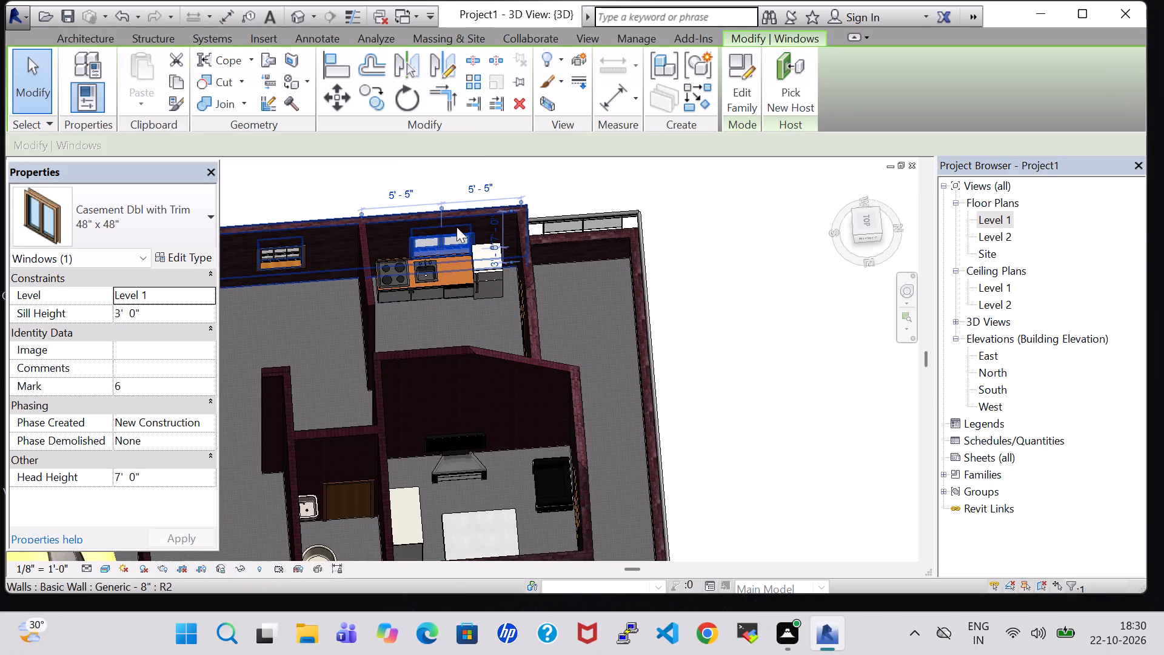
key("Up")
key("Up")
key("Up")
key("Up")
key("Up")
key("Up")
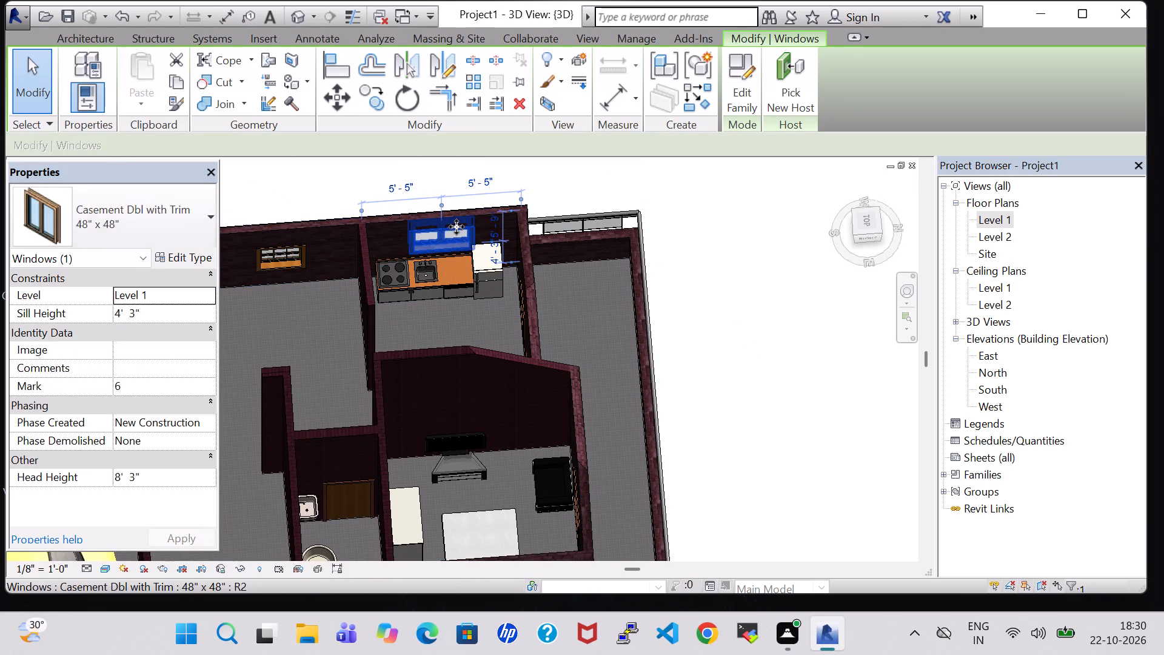
key("Up")
Shift the raised kitchen window four increments along its wall toward the cooktop end, about 1 foot.
key("Left")
key("Left")
key("Left")
key("Left")
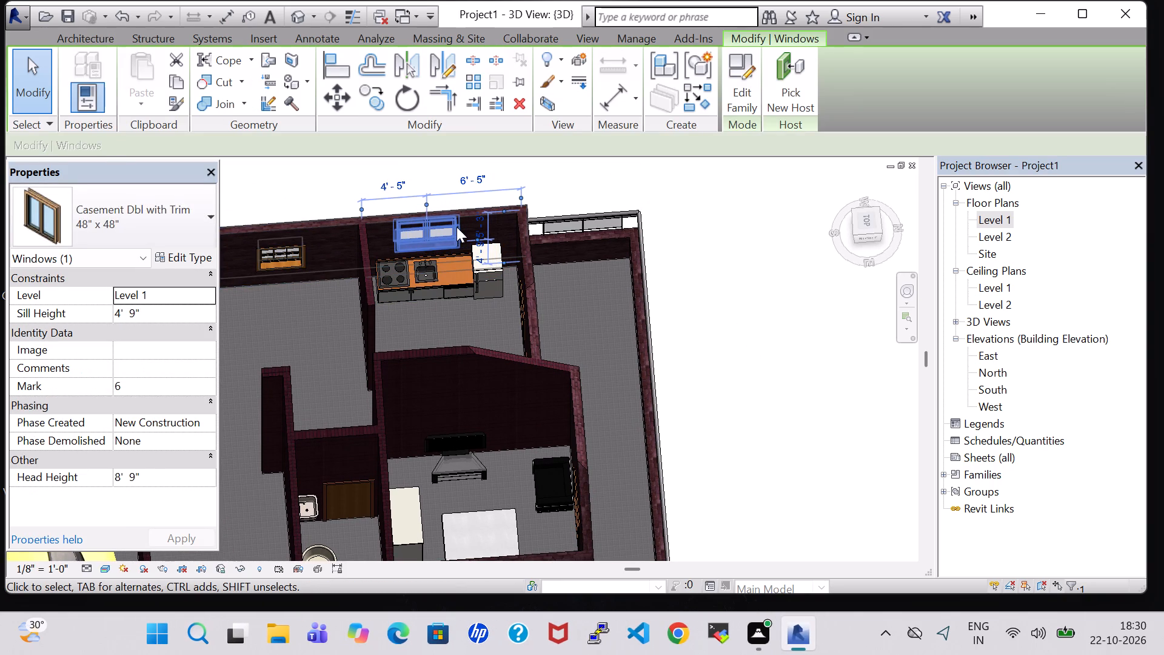
left_click(764, 330)
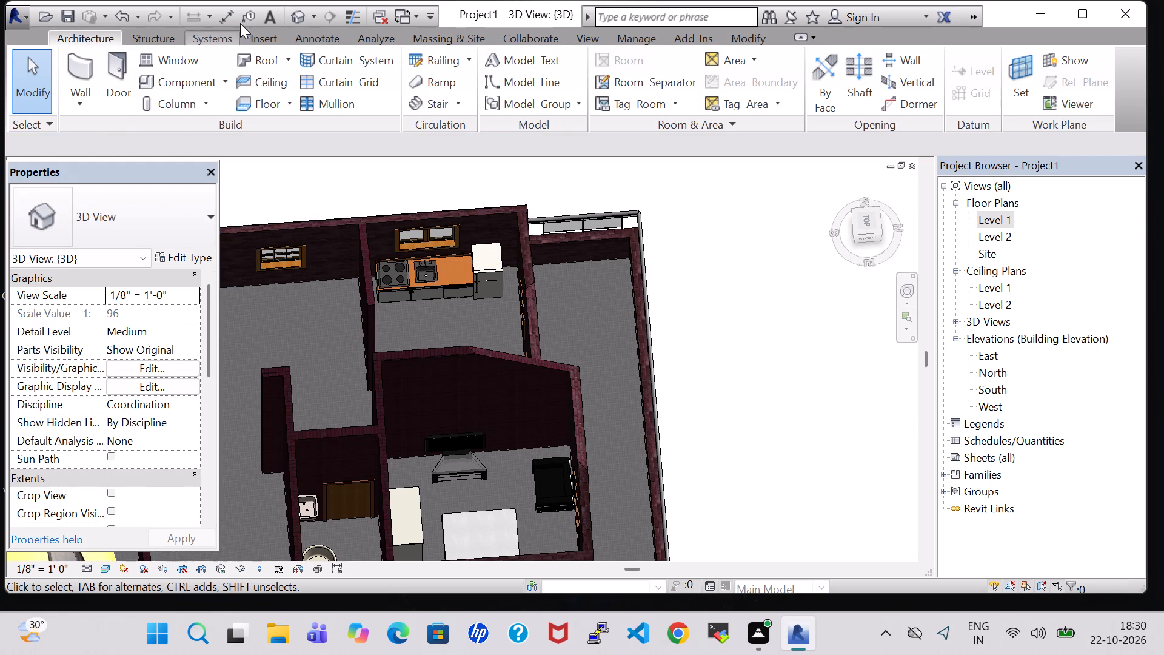
On the Level 1 plan, place a 24" x 26 1/4" x 34 1/2" Dishwasher, rotated, in the WASH area's outer corner near the kitchen wall.
left_click(290, 18)
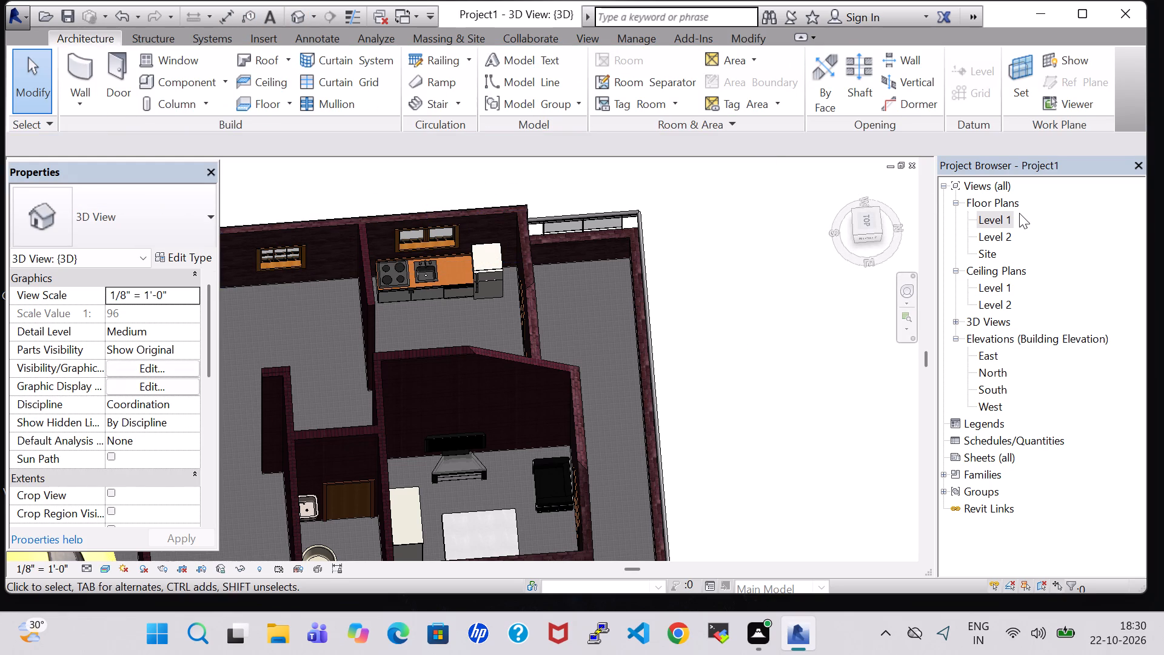
double_click(996, 218)
scroll(650, 352, "down", 2)
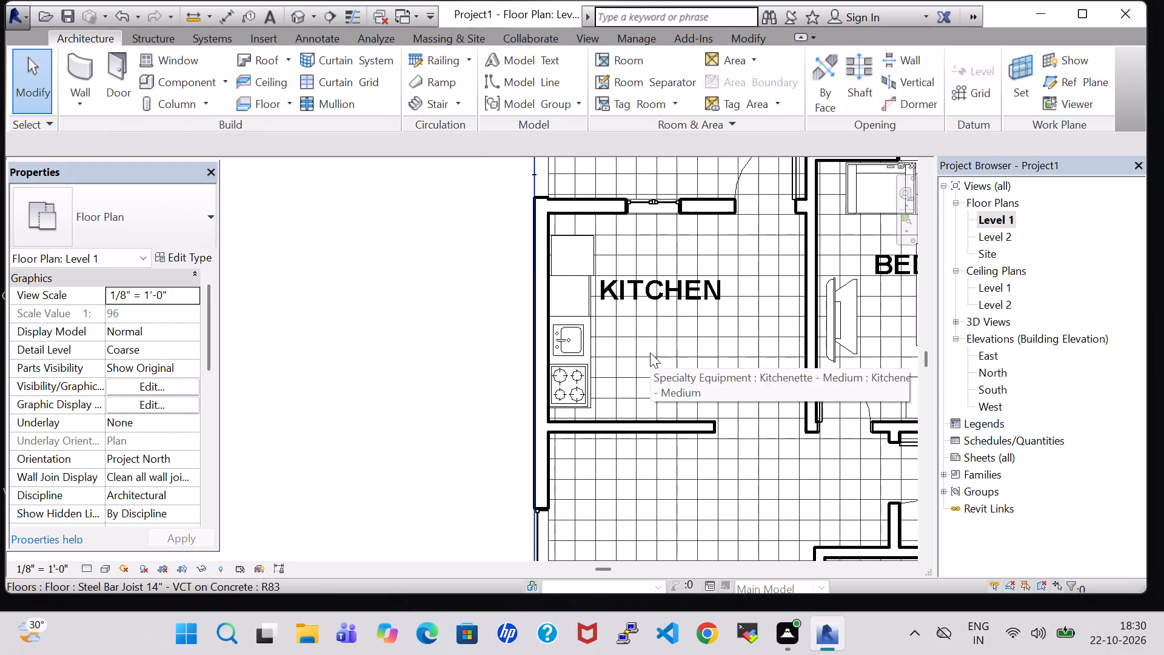
left_click(181, 84)
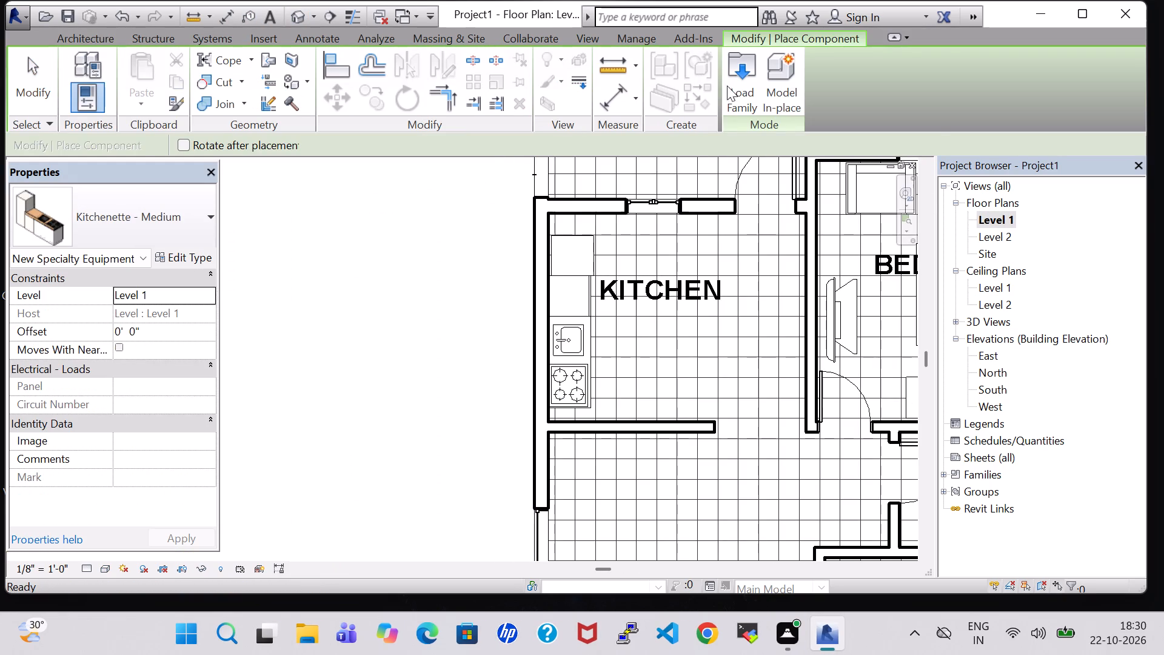
left_click(117, 203)
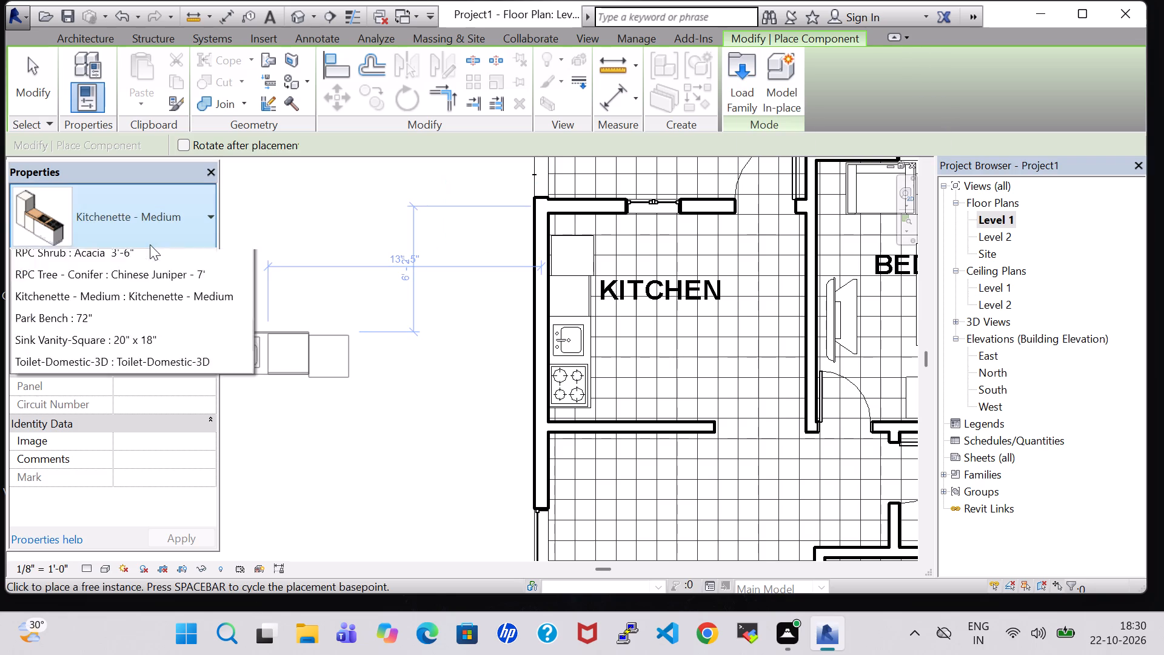
scroll(137, 422, "up", 1)
scroll(114, 363, "up", 1)
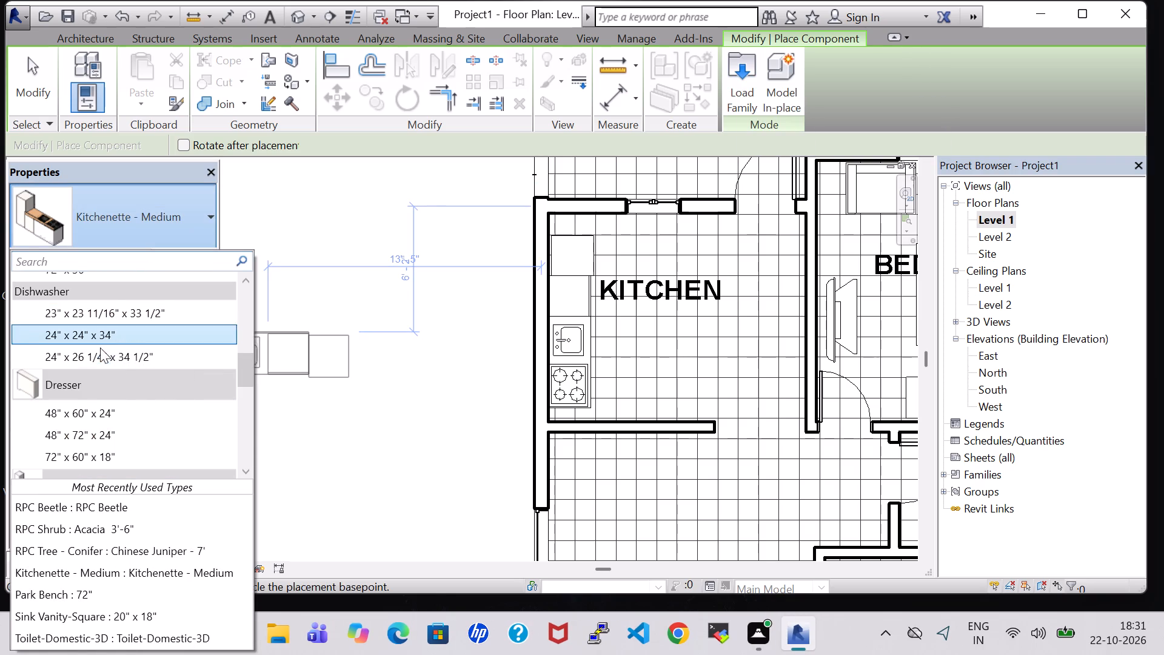
left_click(100, 357)
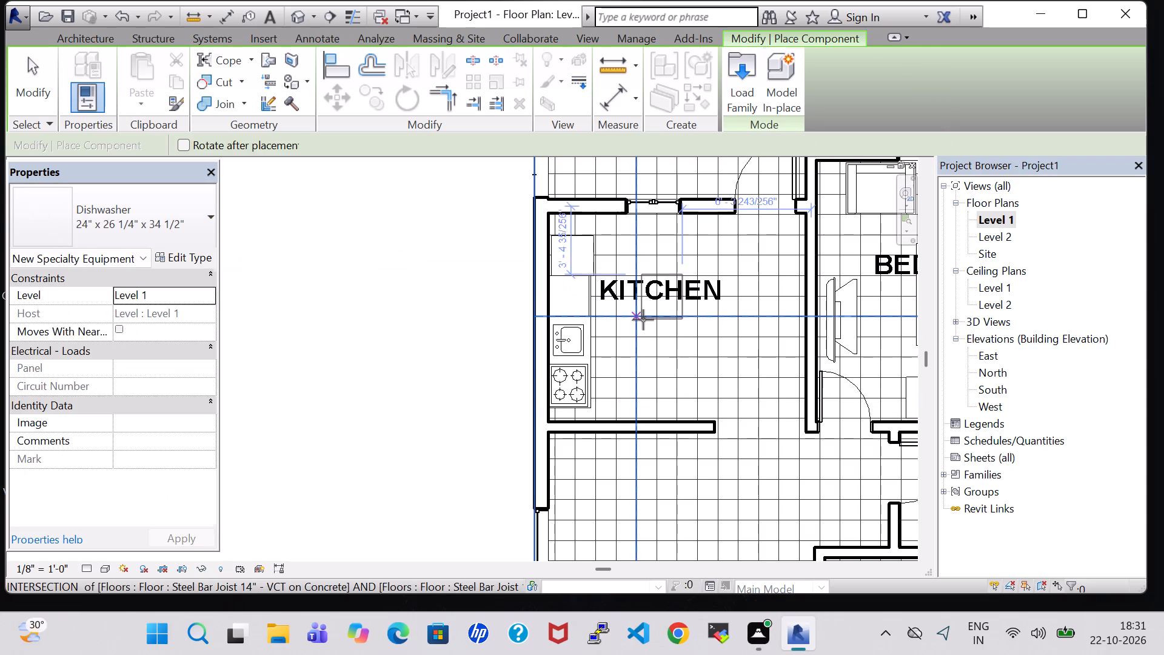
middle_click_drag(643, 320, 615, 546)
scroll(550, 395, "up", 1)
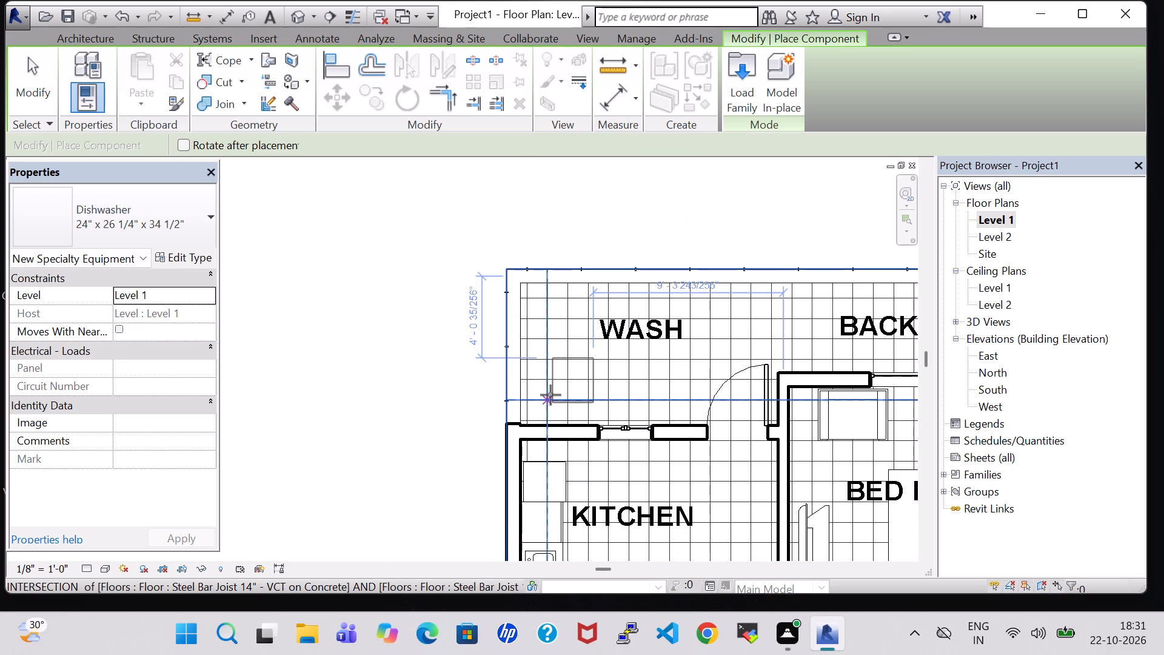
scroll(550, 395, "up", 3)
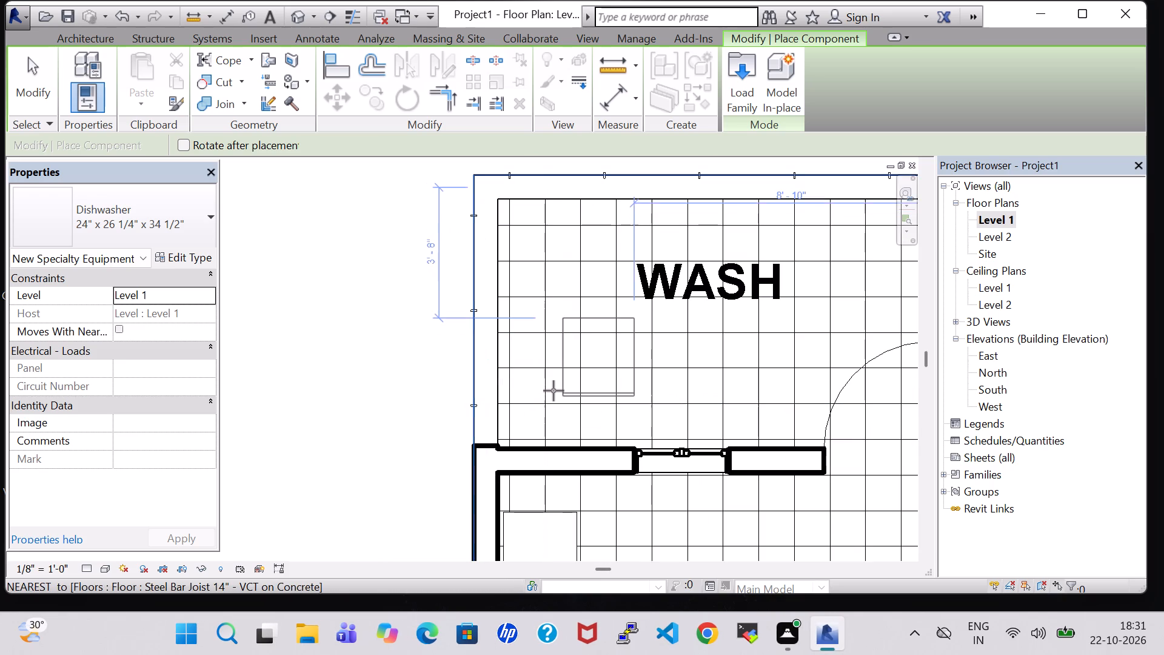
key("space")
scroll(590, 420, "up", 1)
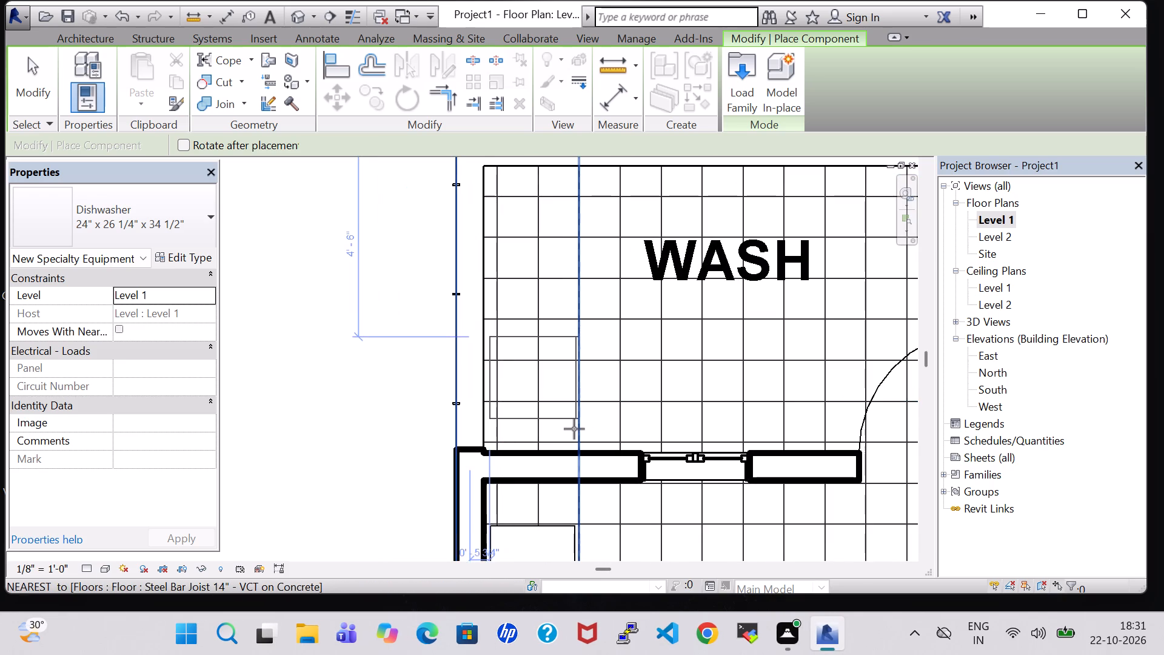
left_click(570, 434)
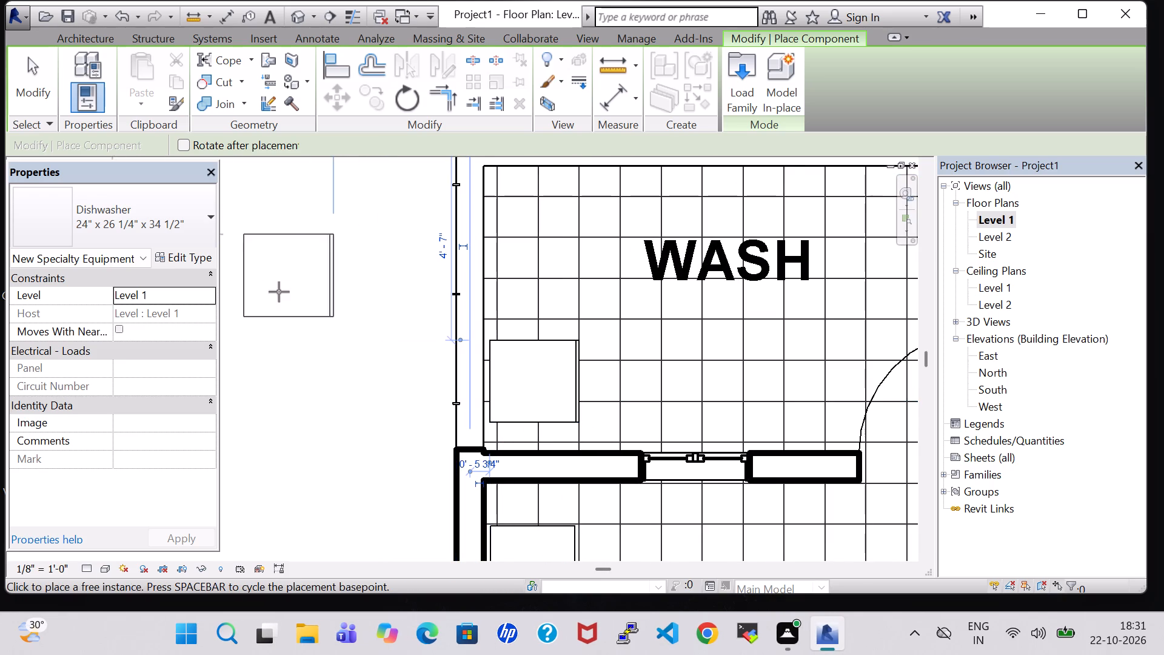
Place a Counter Top w Sink Hole, 24" Depth, rotated so its back runs along the kitchen's bedroom-side wall.
left_click(147, 226)
scroll(182, 401, "up", 3)
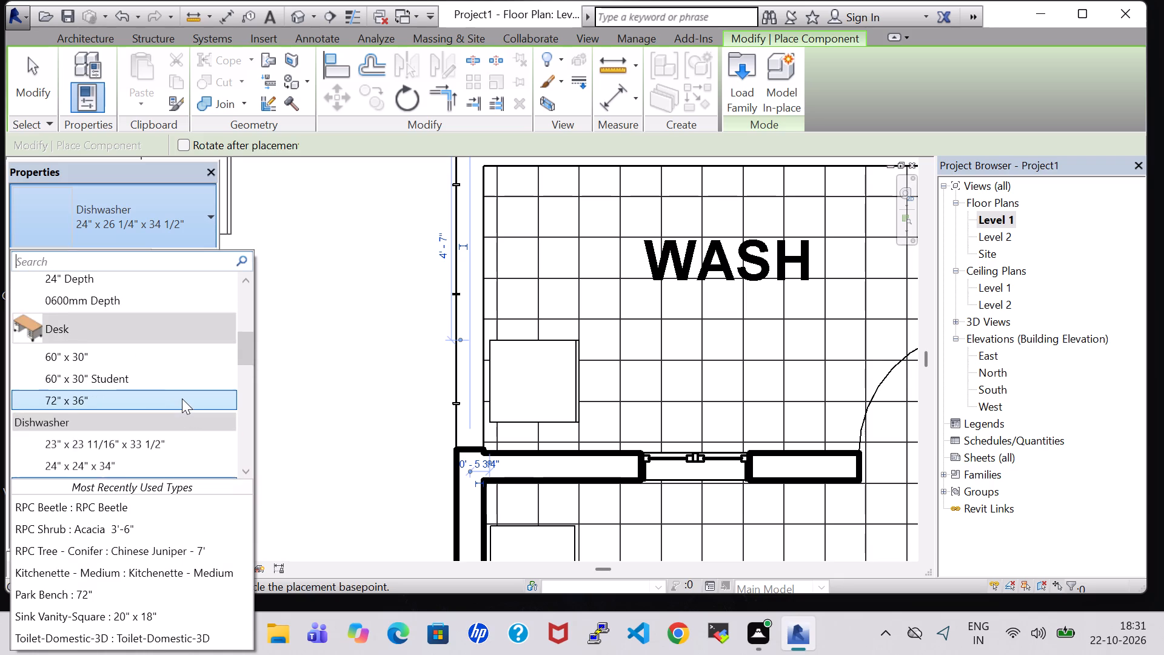
scroll(182, 398, "up", 4)
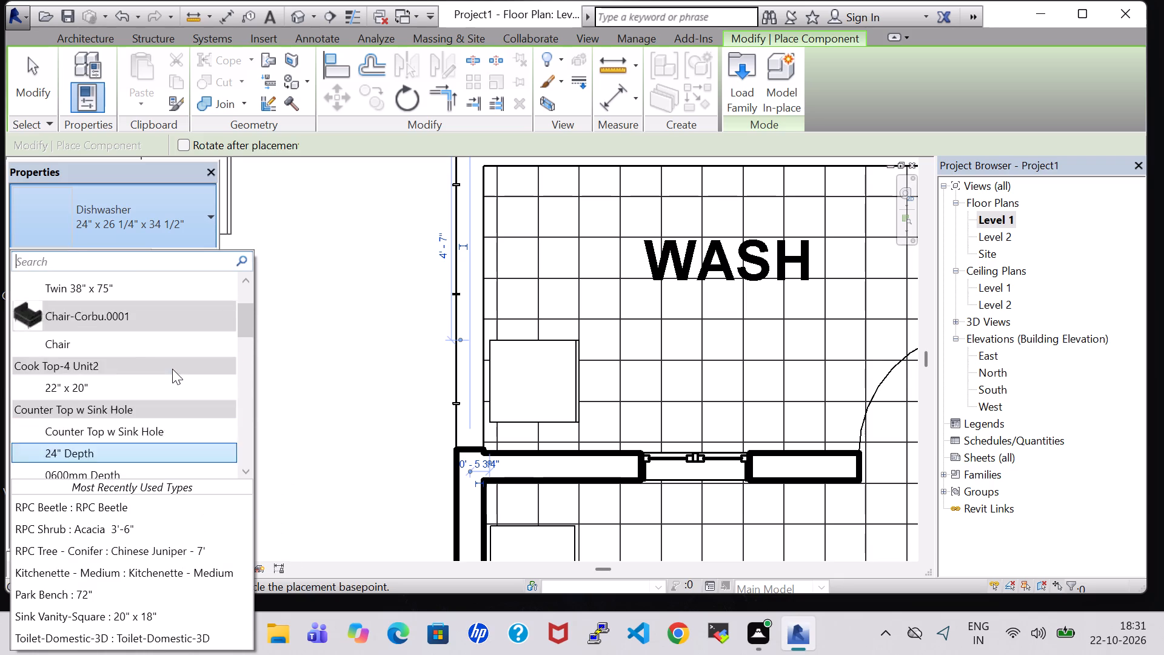
scroll(172, 369, "up", 1)
scroll(172, 369, "down", 3)
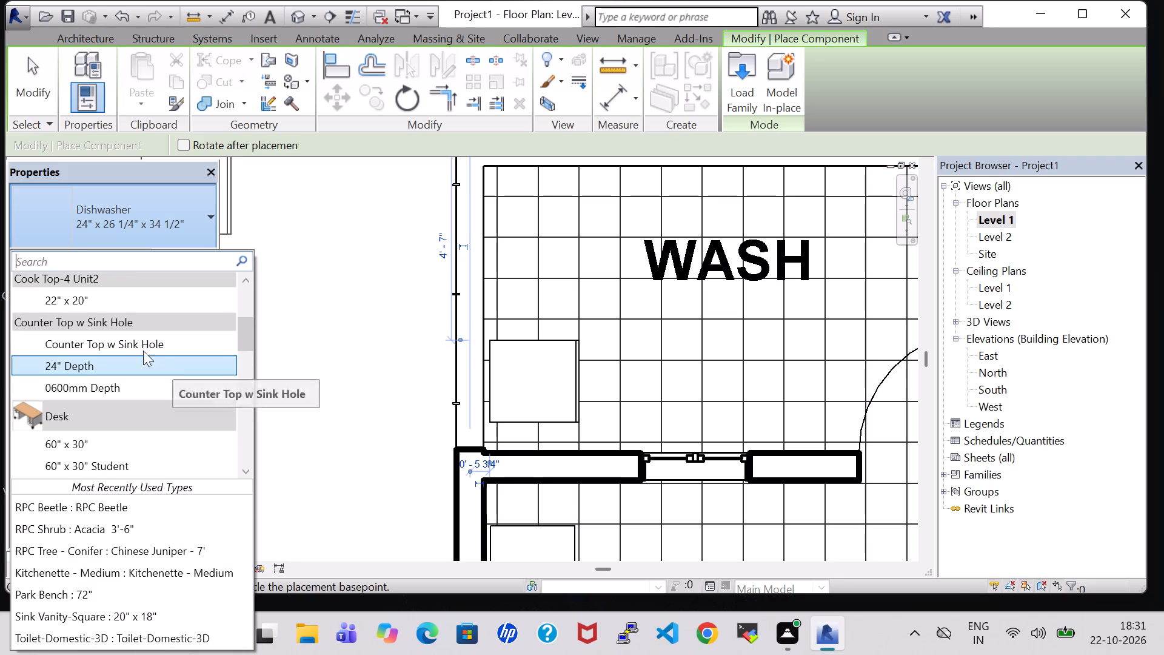
left_click(98, 368)
scroll(763, 409, "down", 3)
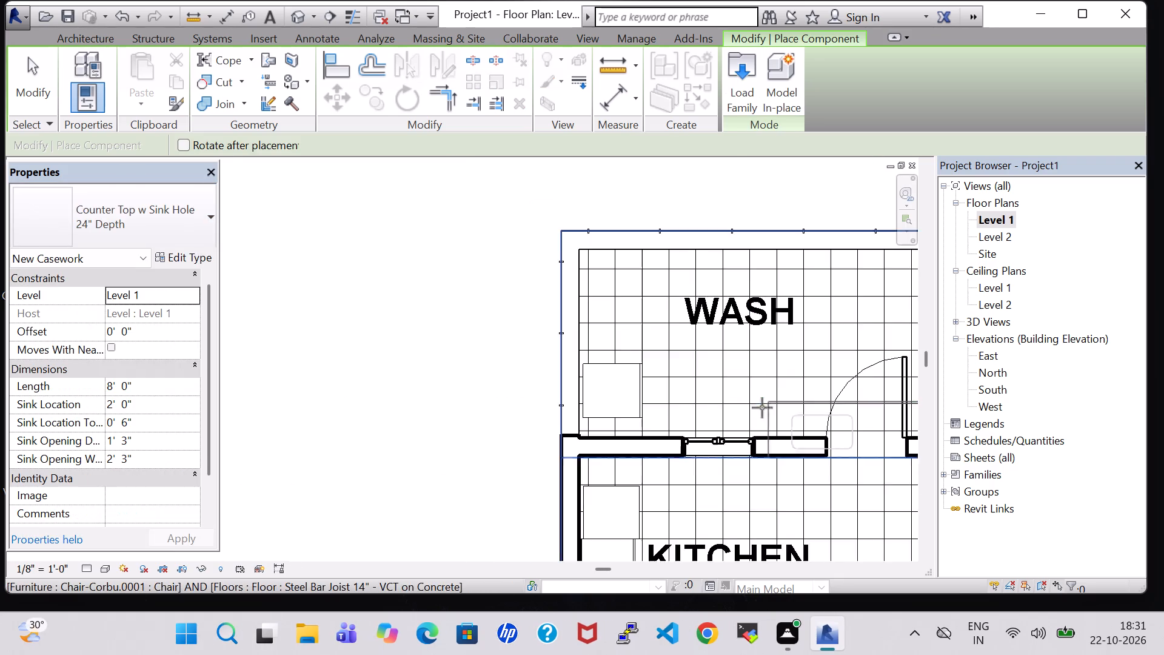
scroll(762, 408, "down", 6)
scroll(716, 523, "up", 8)
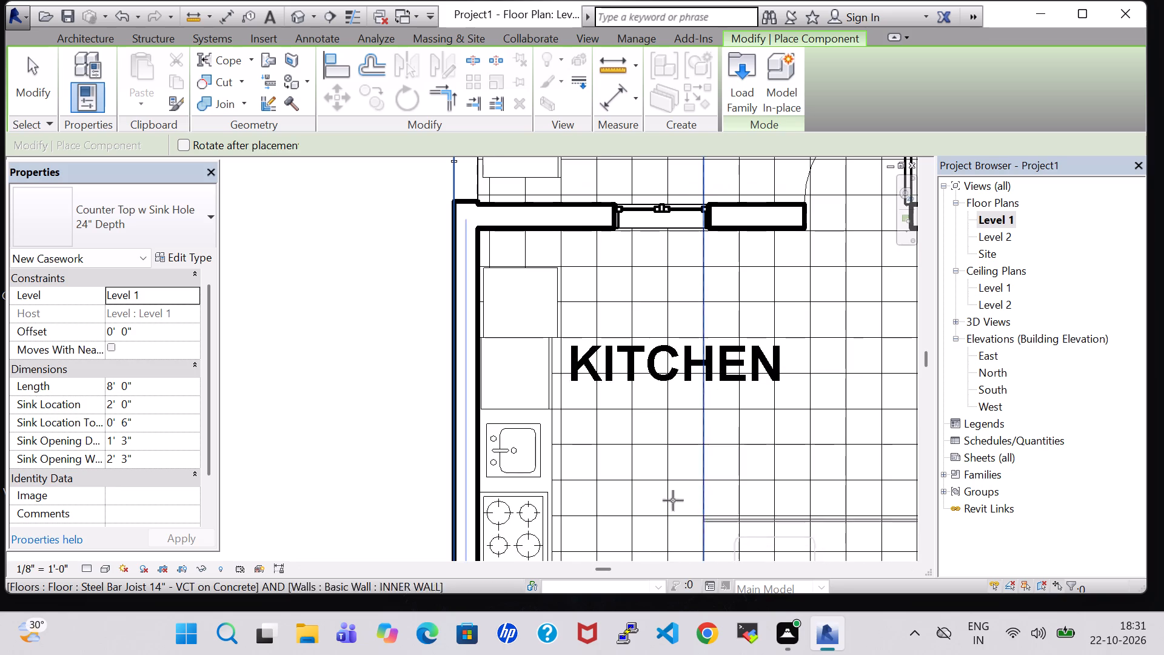
scroll(589, 388, "down", 3)
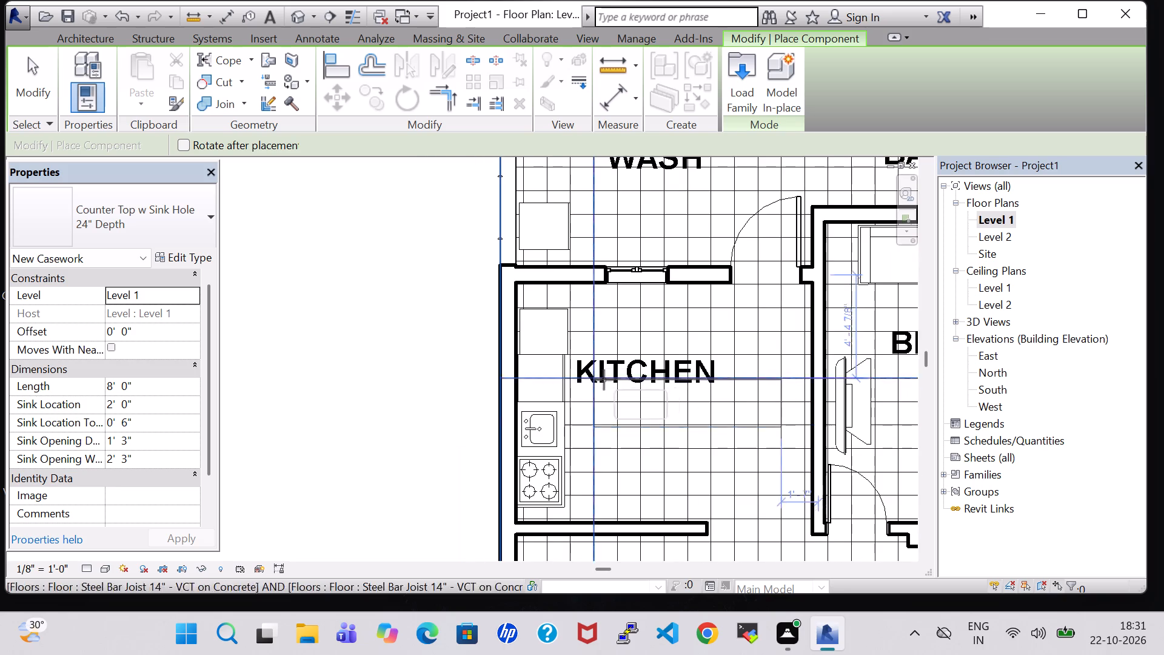
key("space")
key("space")
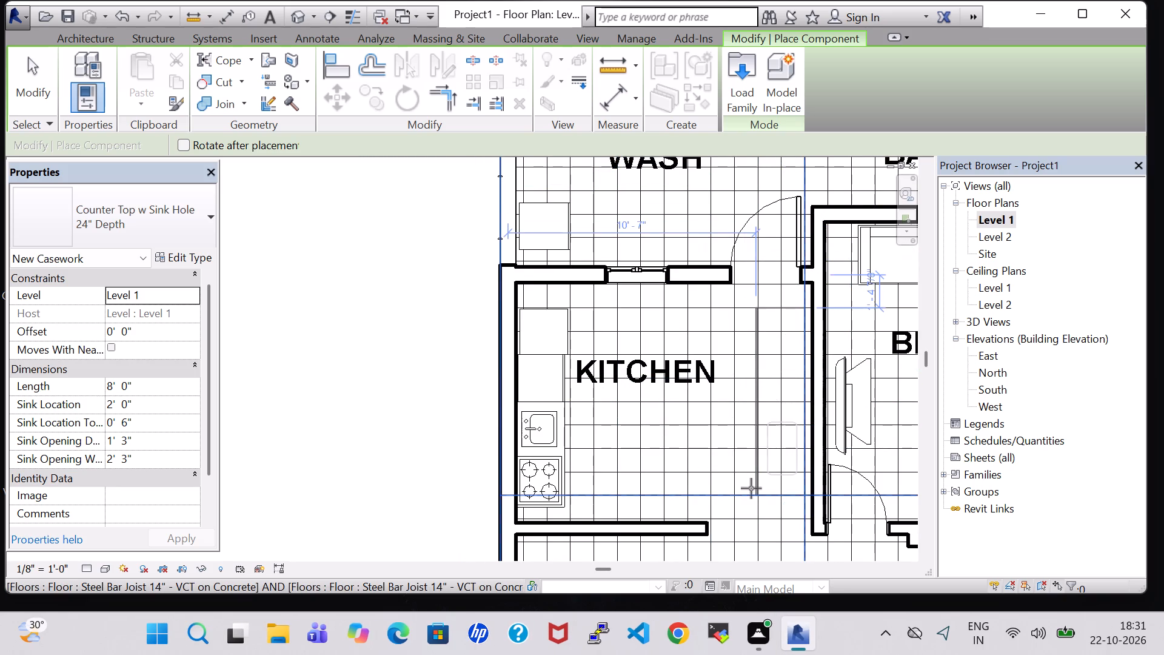
scroll(754, 493, "up", 2)
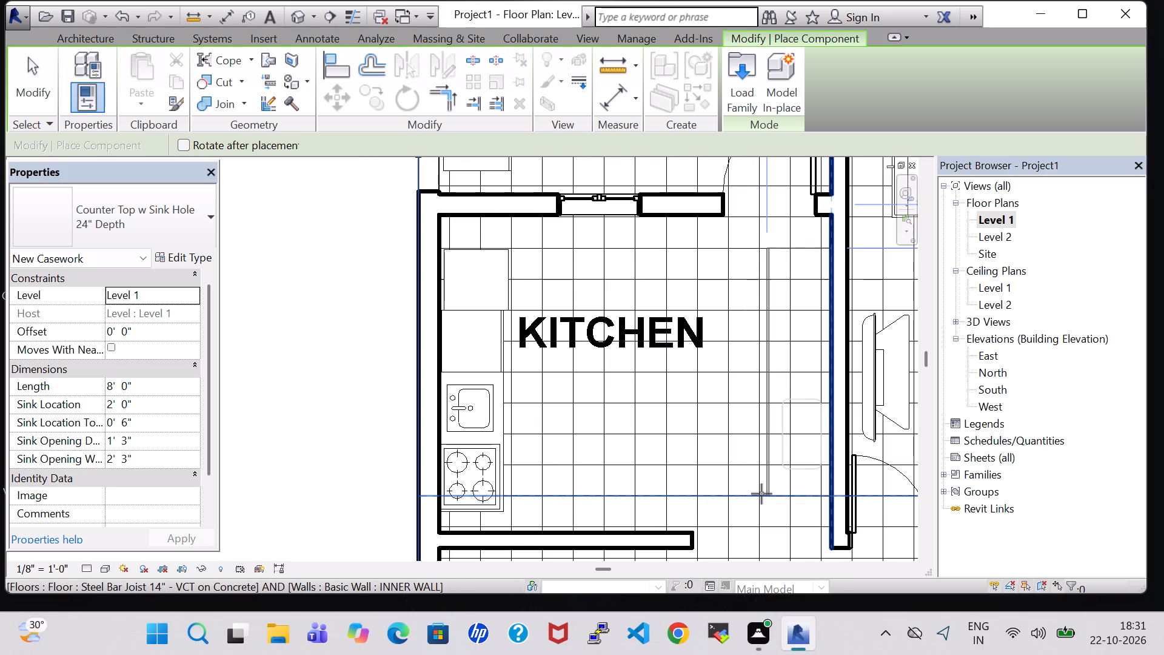
left_click(761, 494)
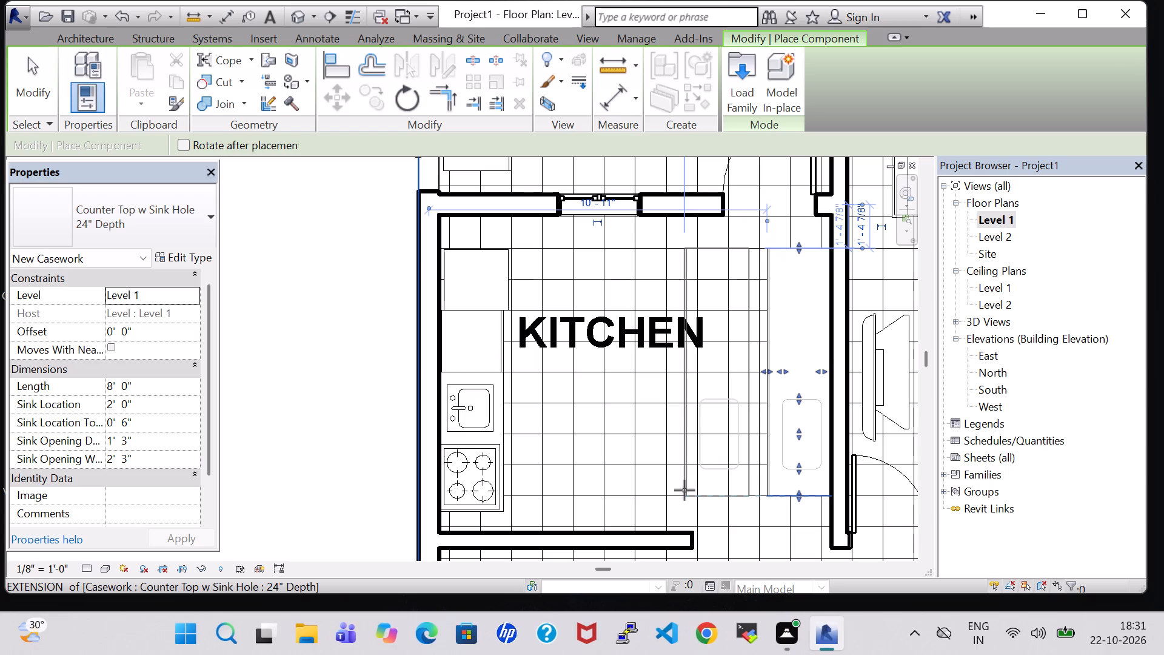
key("Escape")
key("Escape")
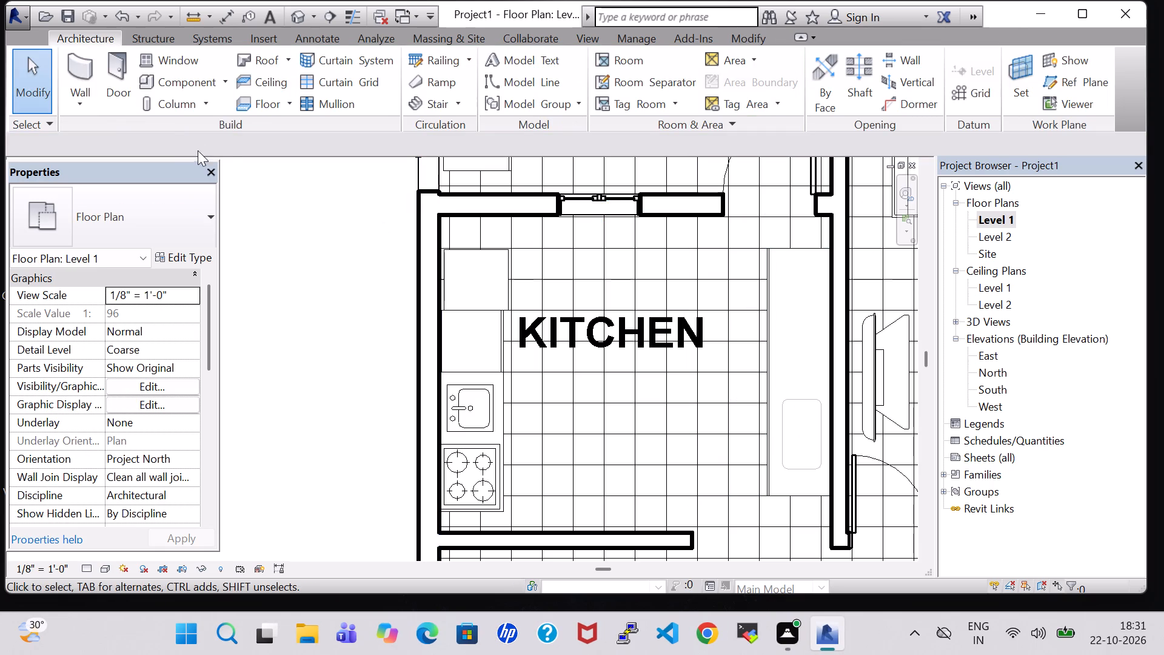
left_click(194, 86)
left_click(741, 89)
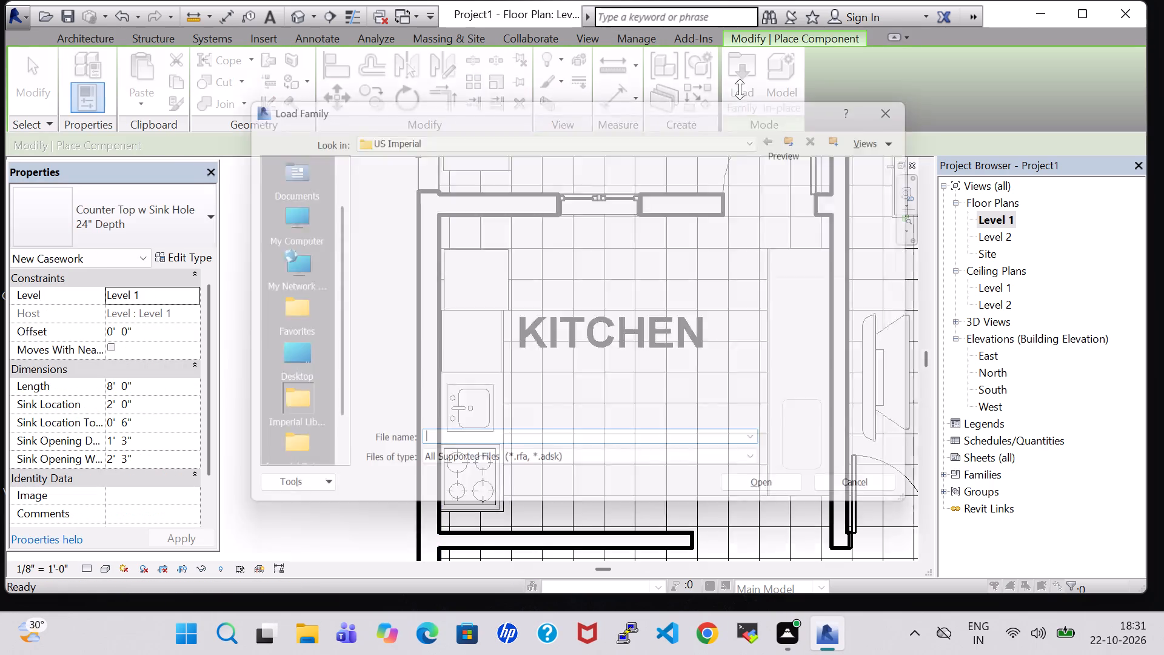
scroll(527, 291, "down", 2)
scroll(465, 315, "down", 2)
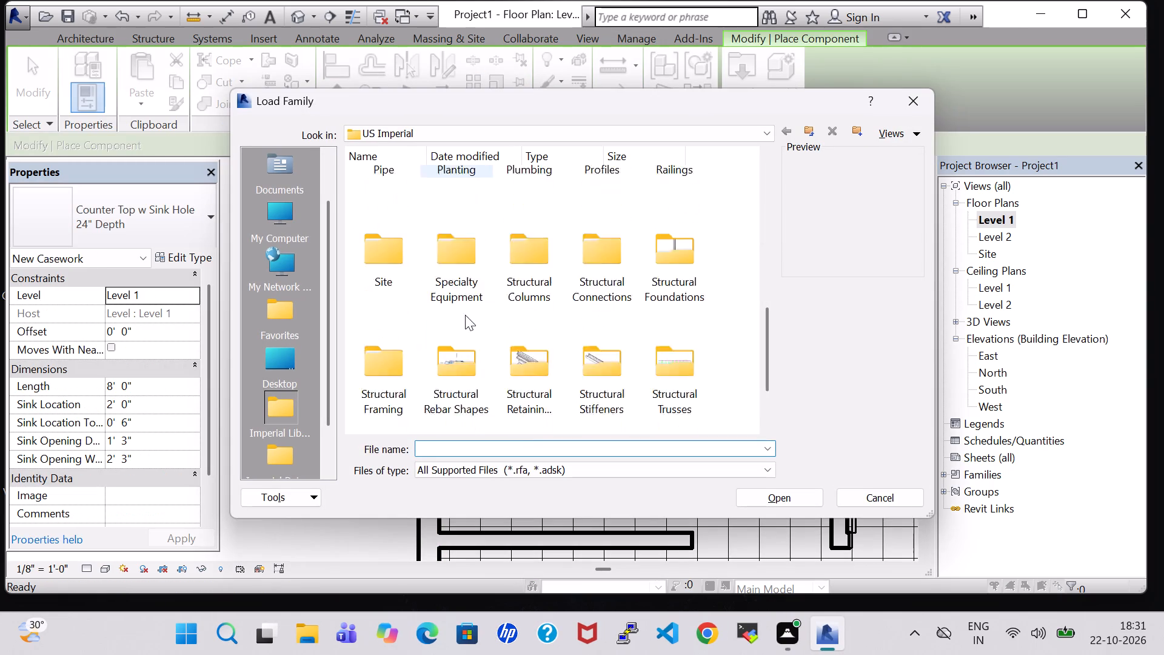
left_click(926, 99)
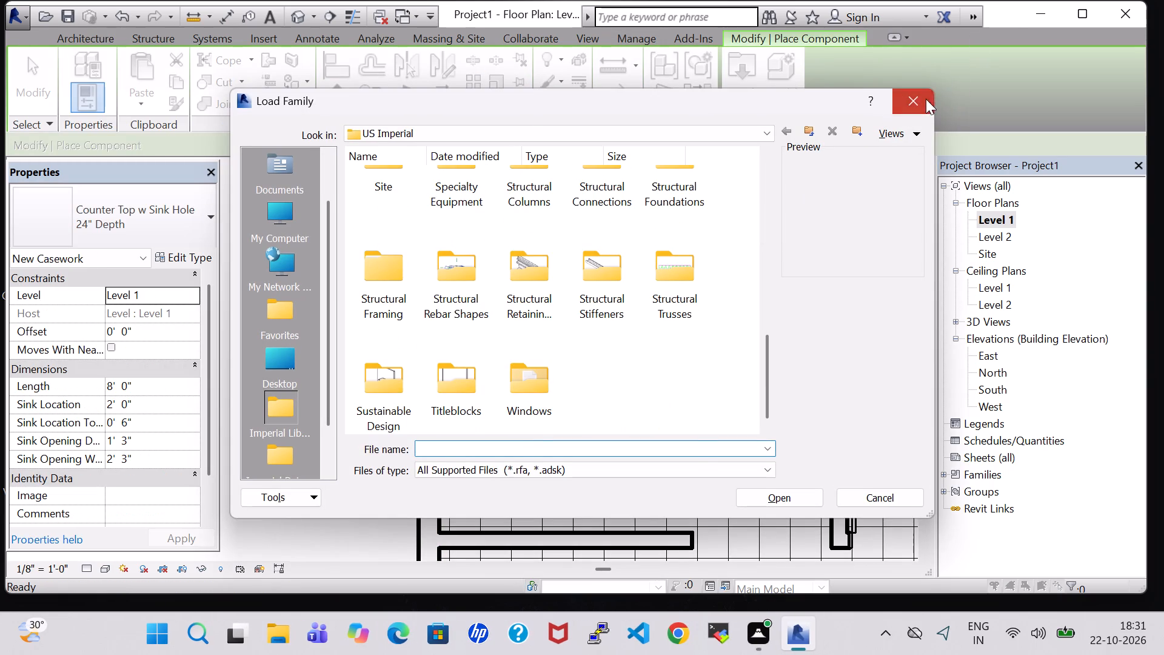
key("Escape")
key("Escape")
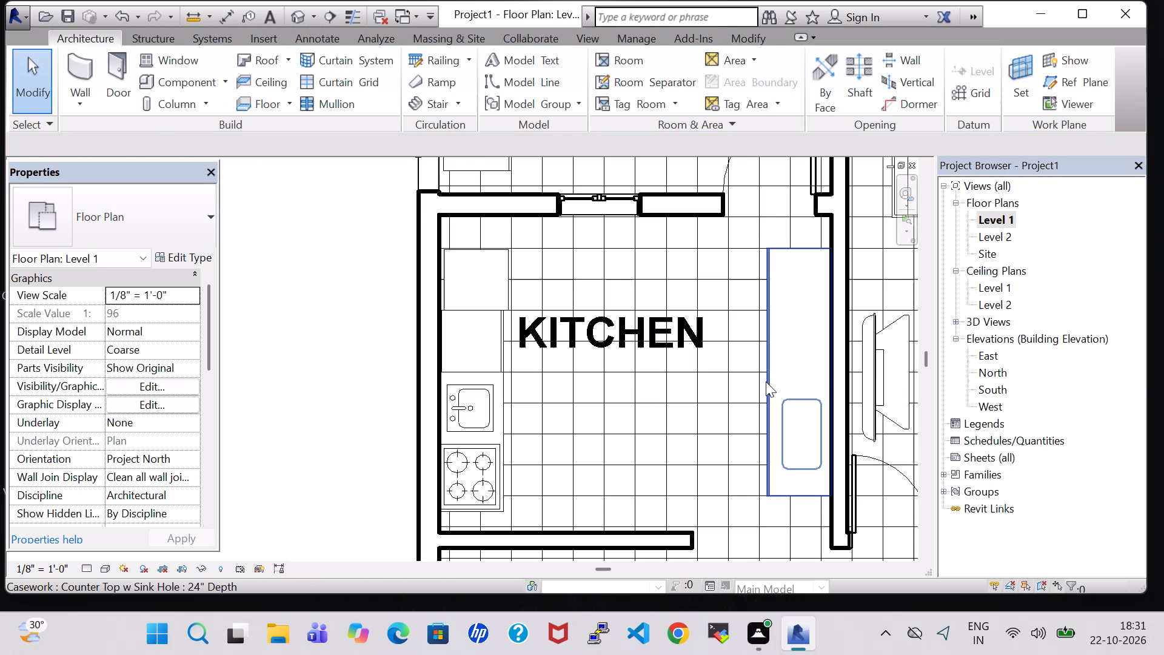
Set the new kitchen countertop's offset from Level 1 to 3' 0".
left_click(766, 381)
left_click(116, 329)
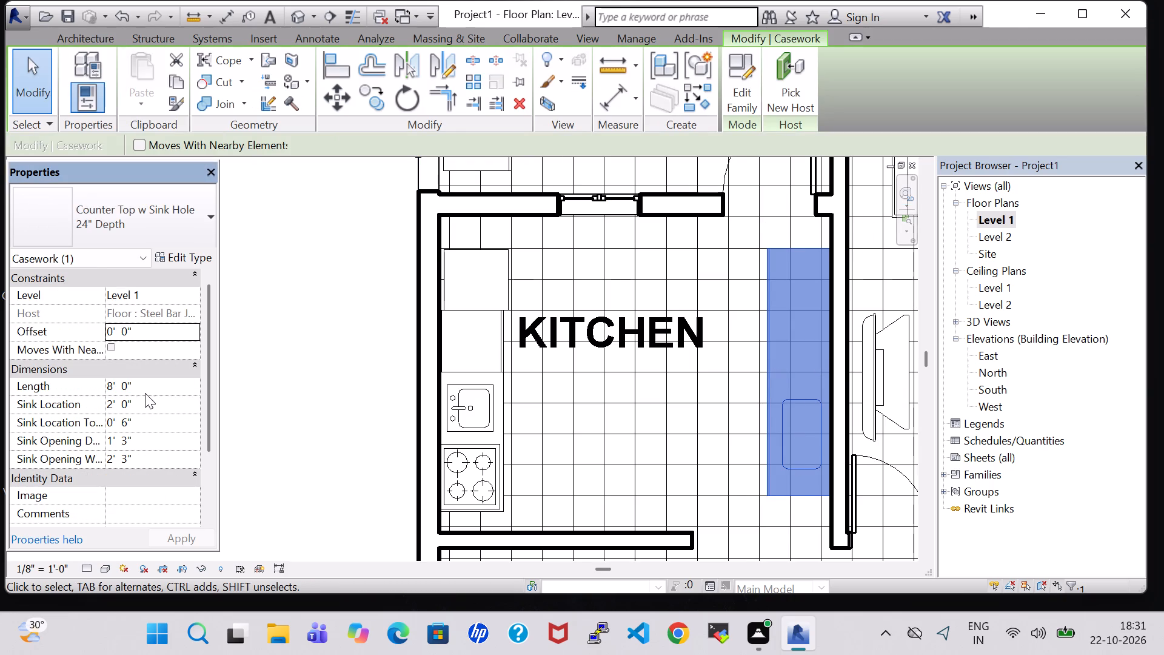
key("Left")
key("BackSpace")
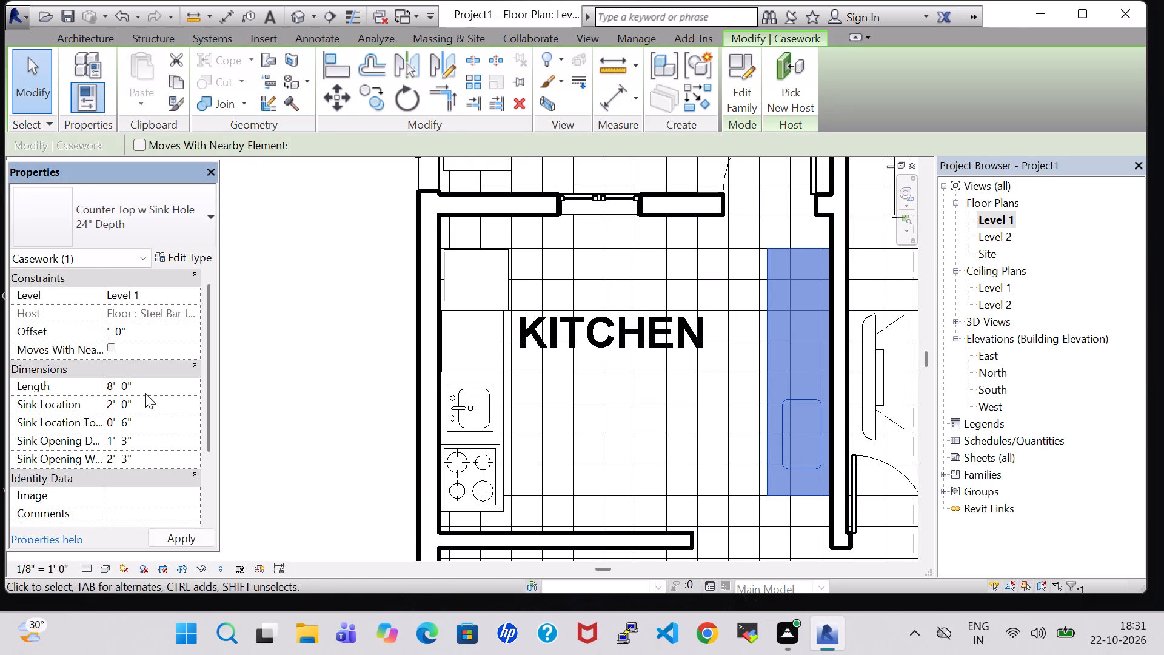
key("3")
key("Return")
left_click(303, 314)
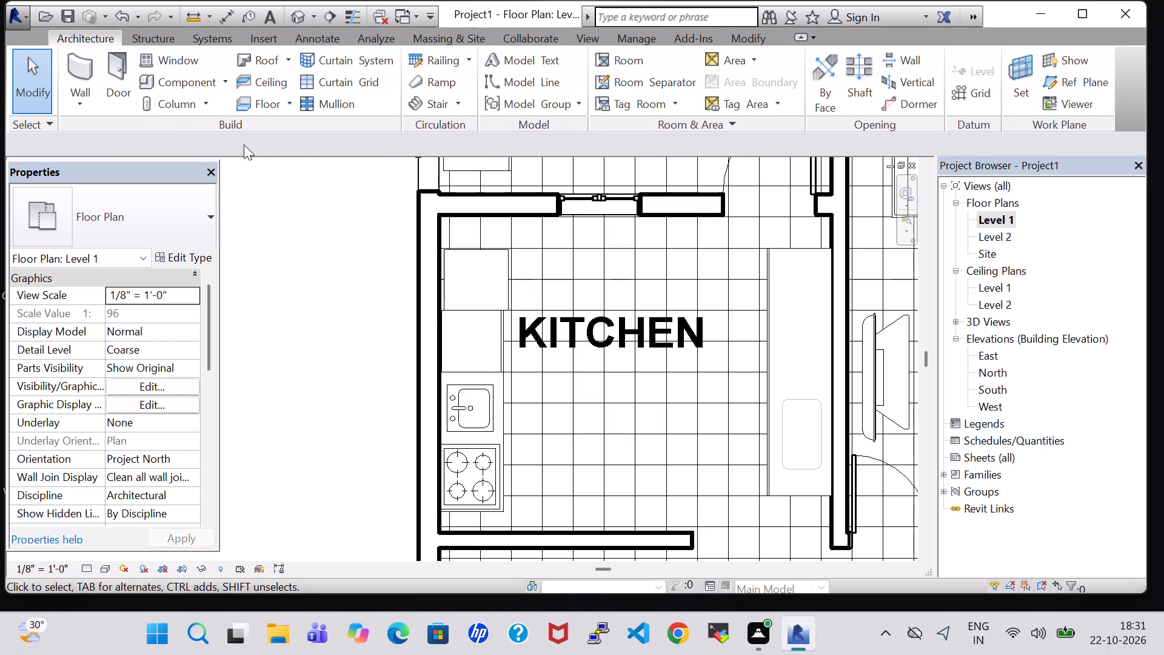
Load the Microwave family from the Domestic folder of the Specialty Equipment library.
left_click(166, 77)
left_click(734, 82)
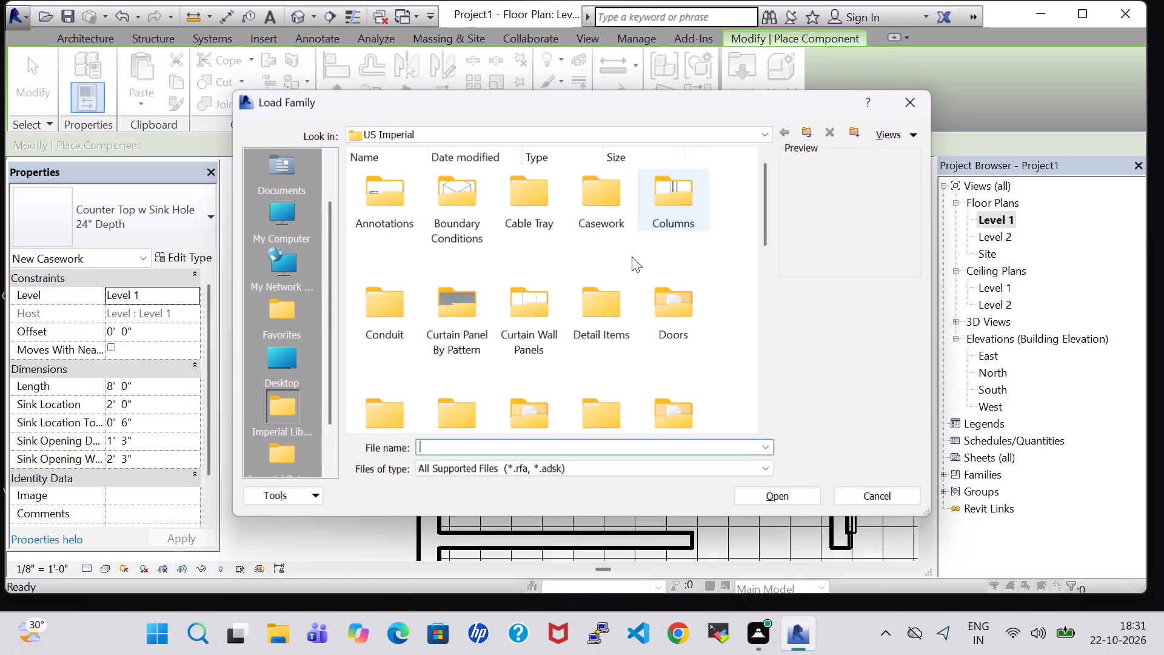
scroll(577, 280, "down", 1)
scroll(662, 341, "down", 1)
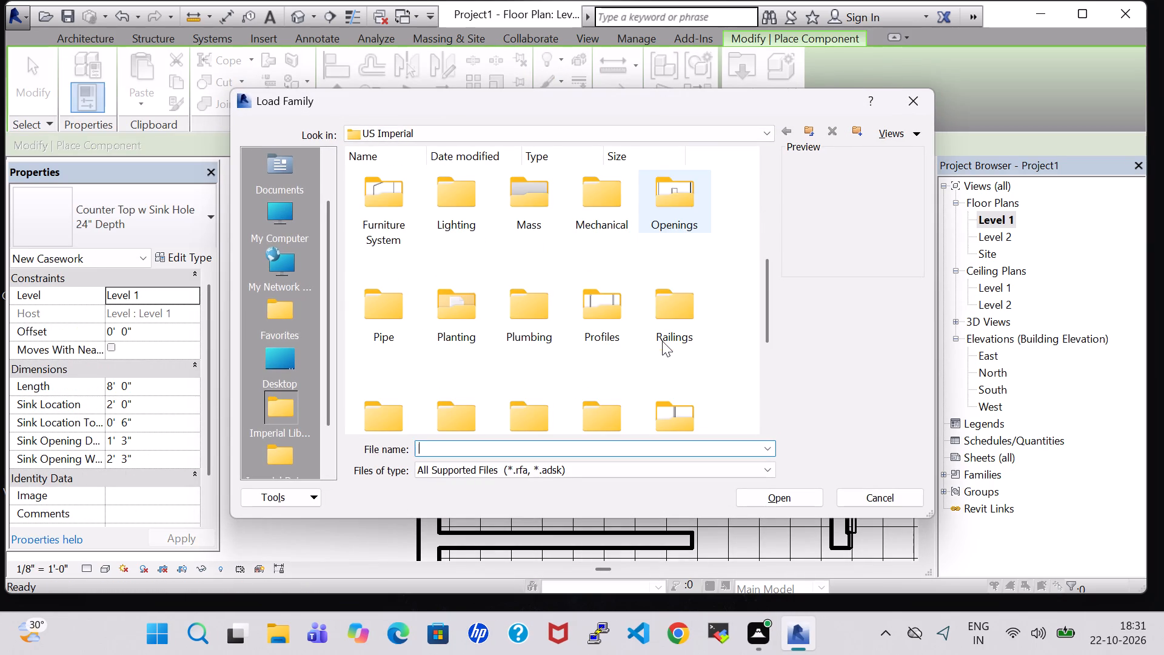
scroll(597, 242, "down", 1)
left_click(426, 292)
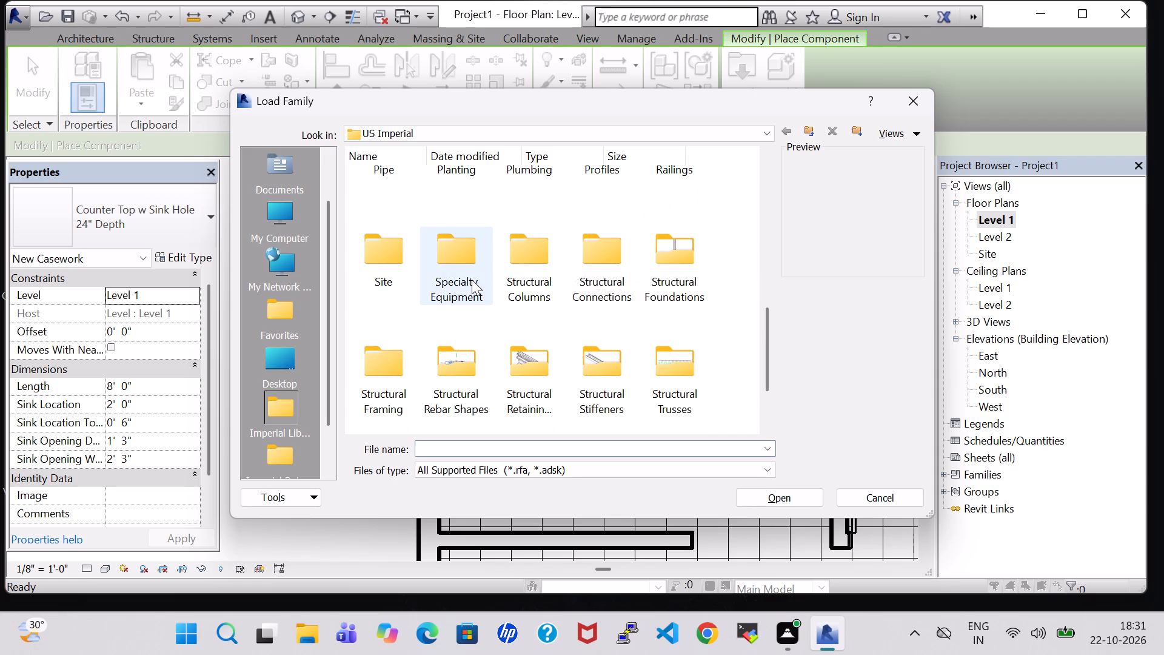
double_click(472, 280)
double_click(451, 196)
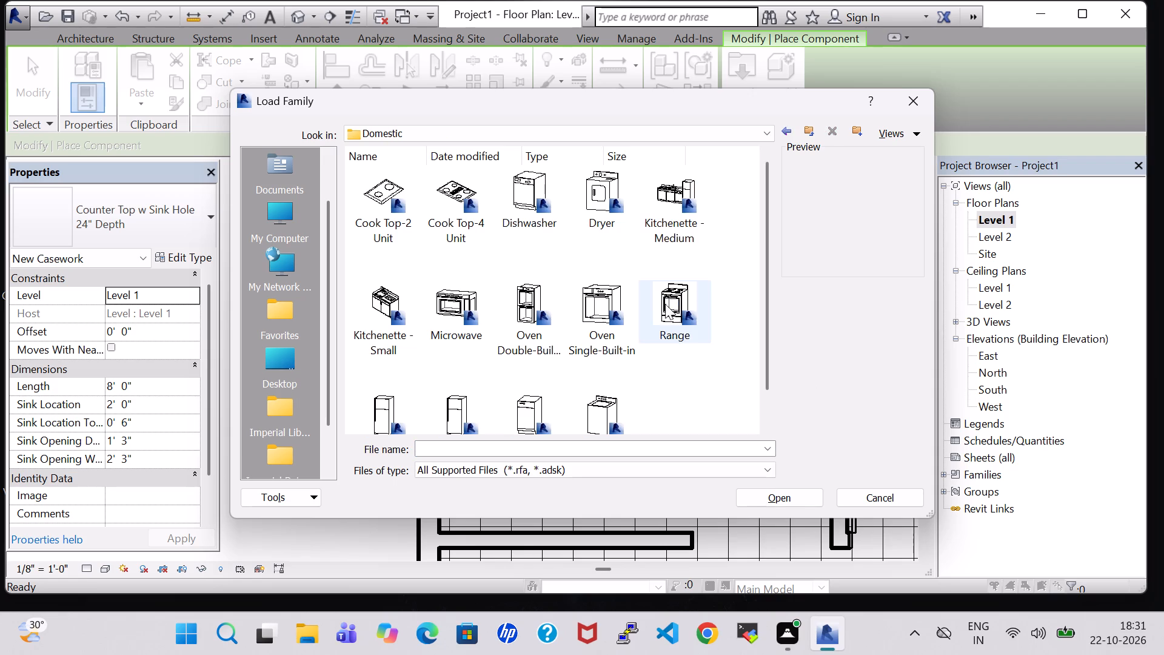
left_click(470, 314)
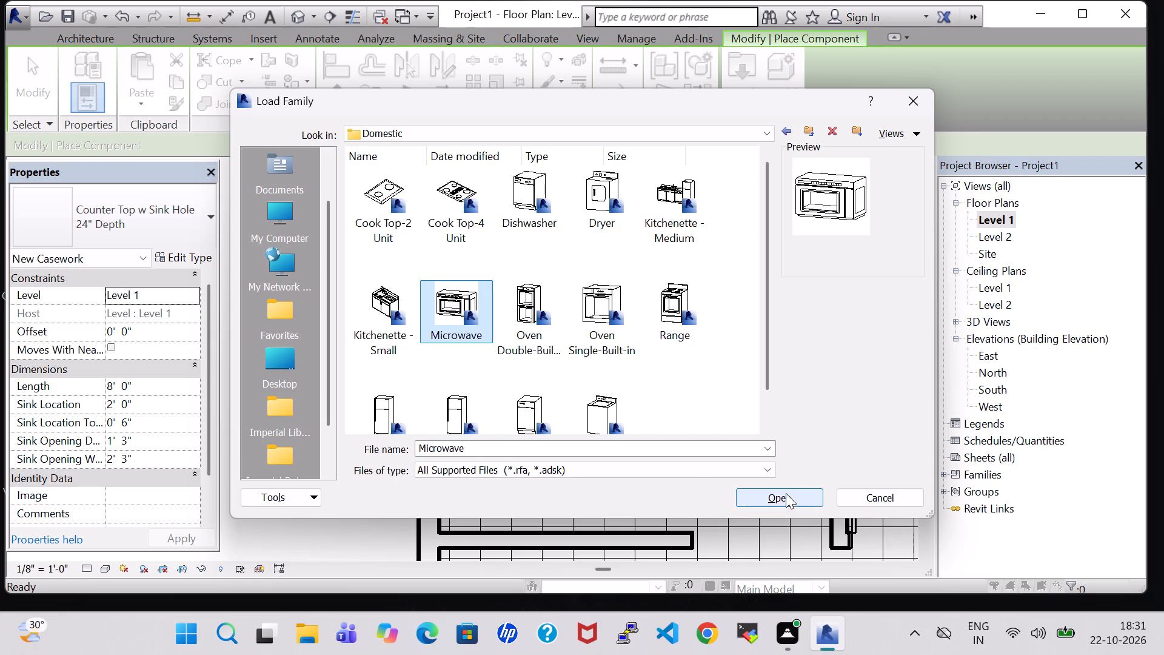
left_click(786, 495)
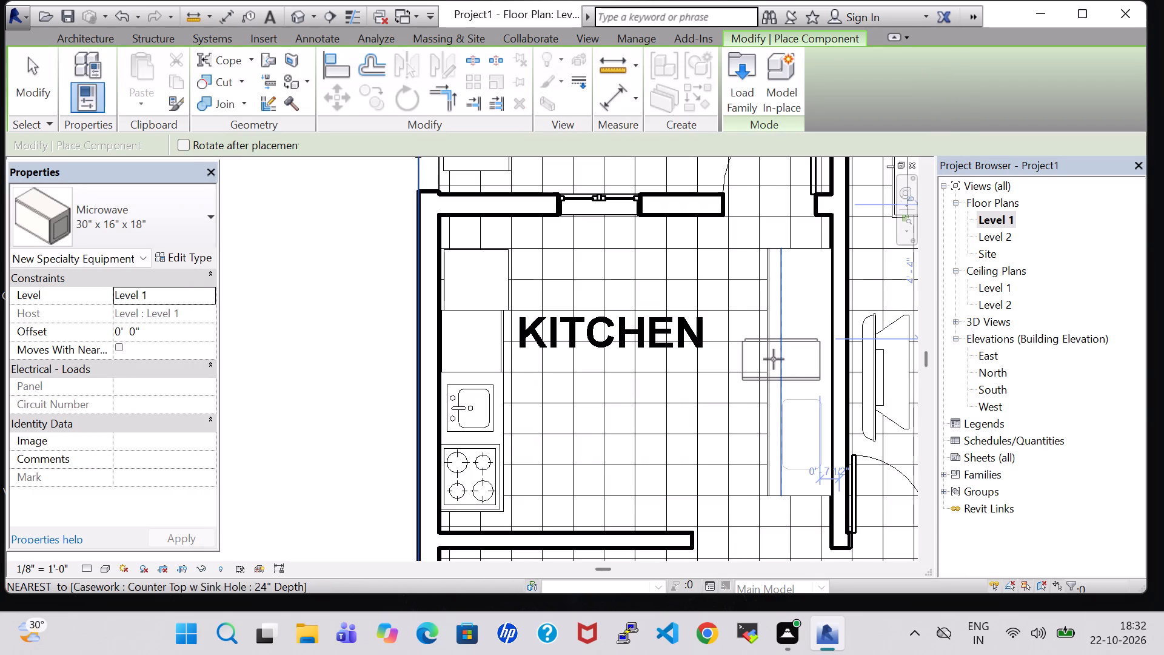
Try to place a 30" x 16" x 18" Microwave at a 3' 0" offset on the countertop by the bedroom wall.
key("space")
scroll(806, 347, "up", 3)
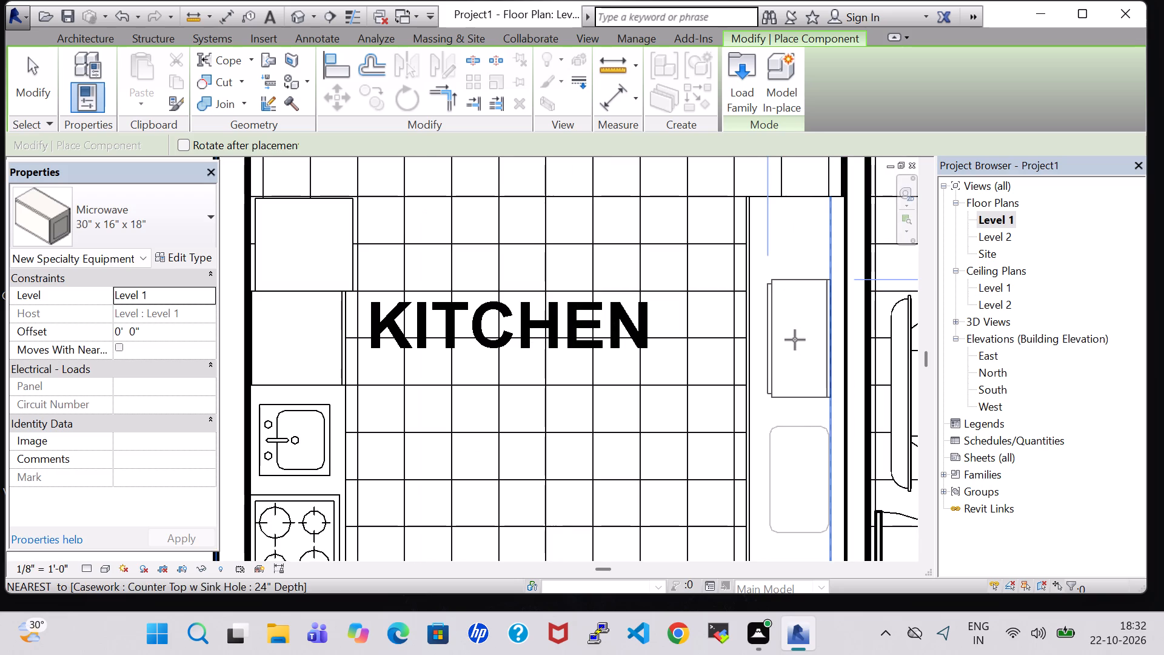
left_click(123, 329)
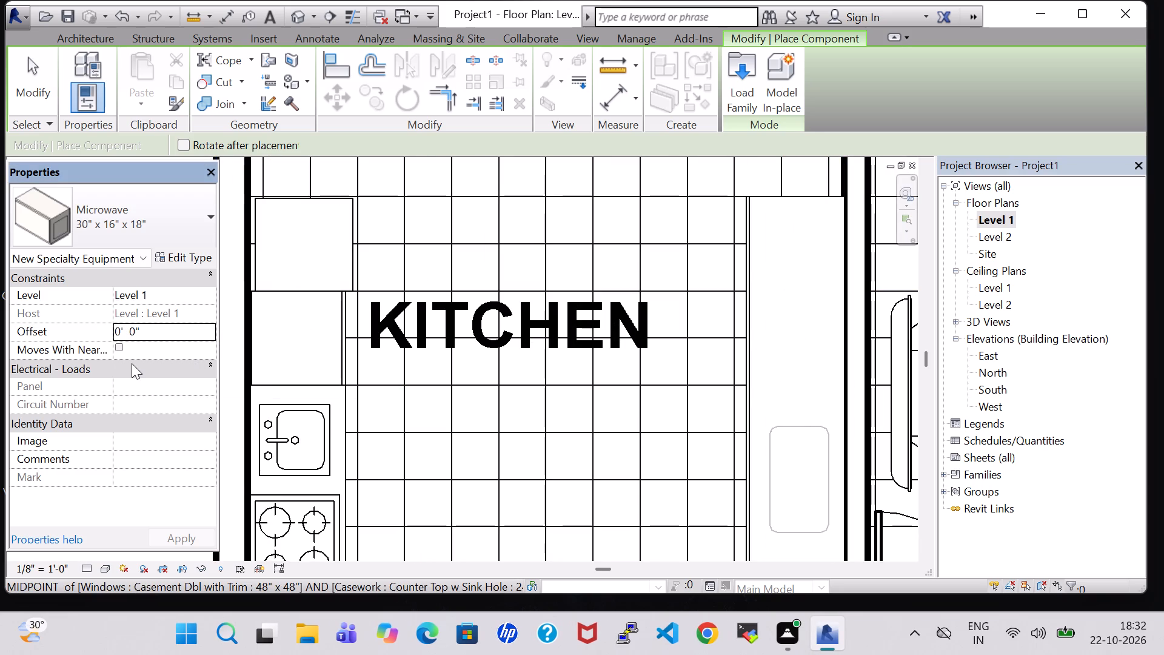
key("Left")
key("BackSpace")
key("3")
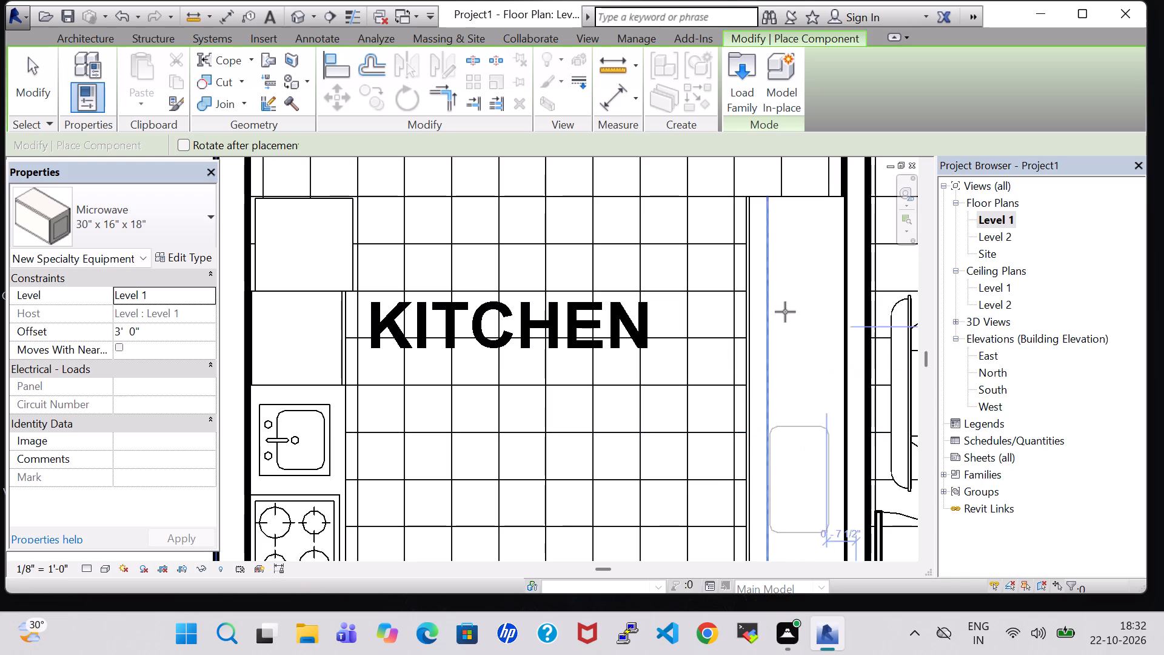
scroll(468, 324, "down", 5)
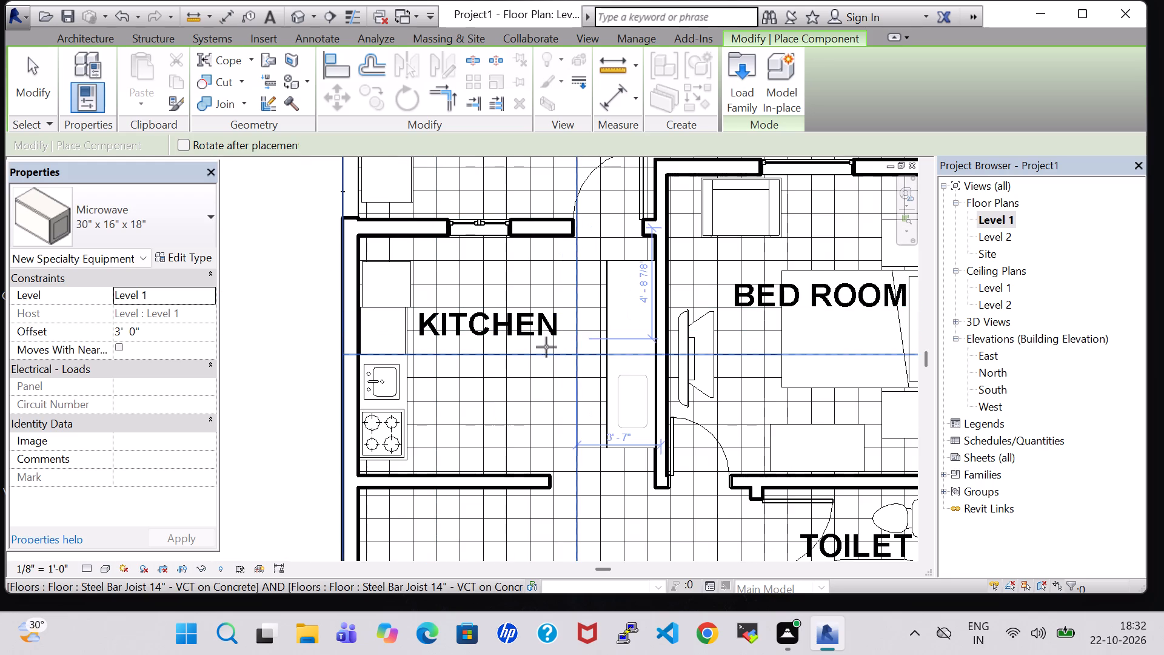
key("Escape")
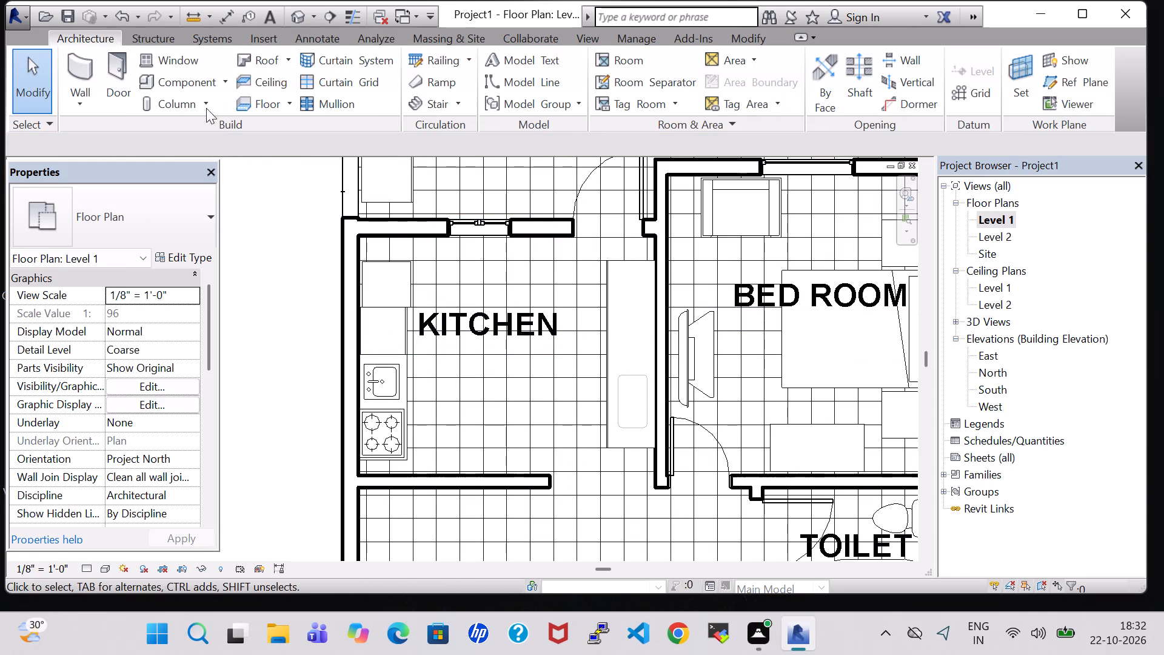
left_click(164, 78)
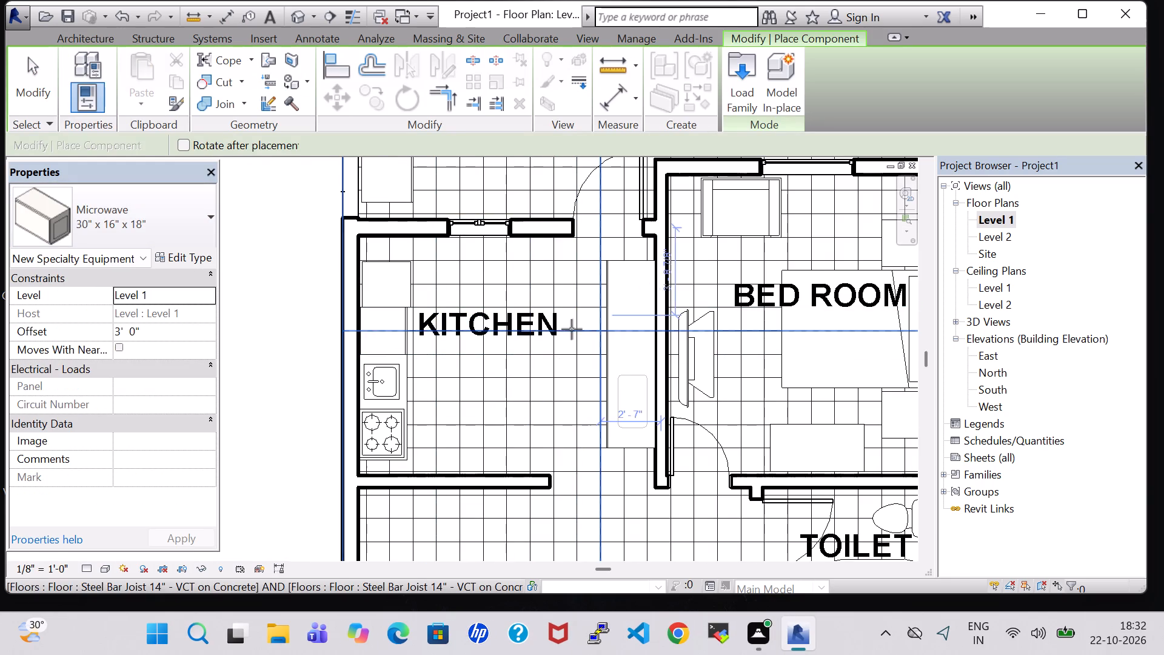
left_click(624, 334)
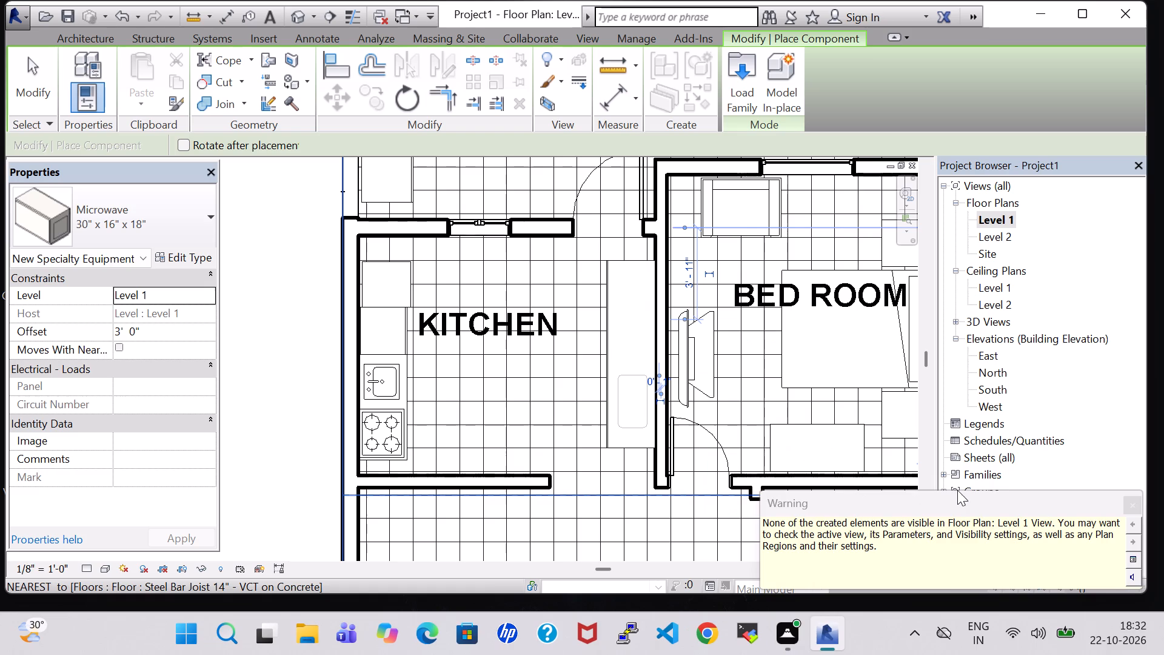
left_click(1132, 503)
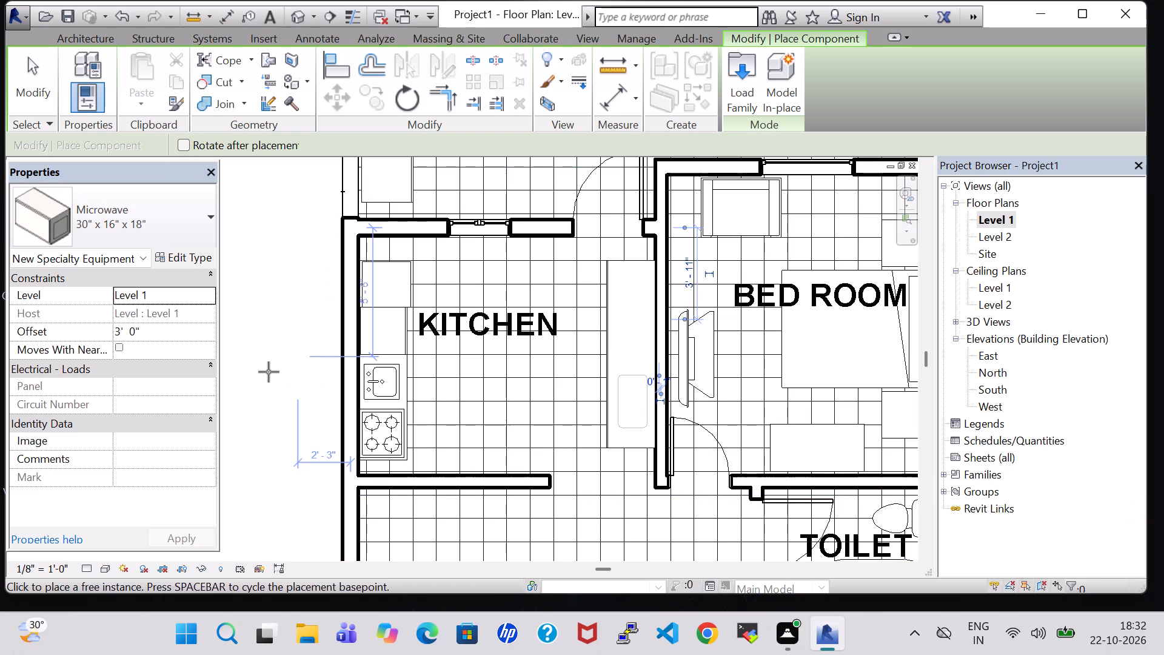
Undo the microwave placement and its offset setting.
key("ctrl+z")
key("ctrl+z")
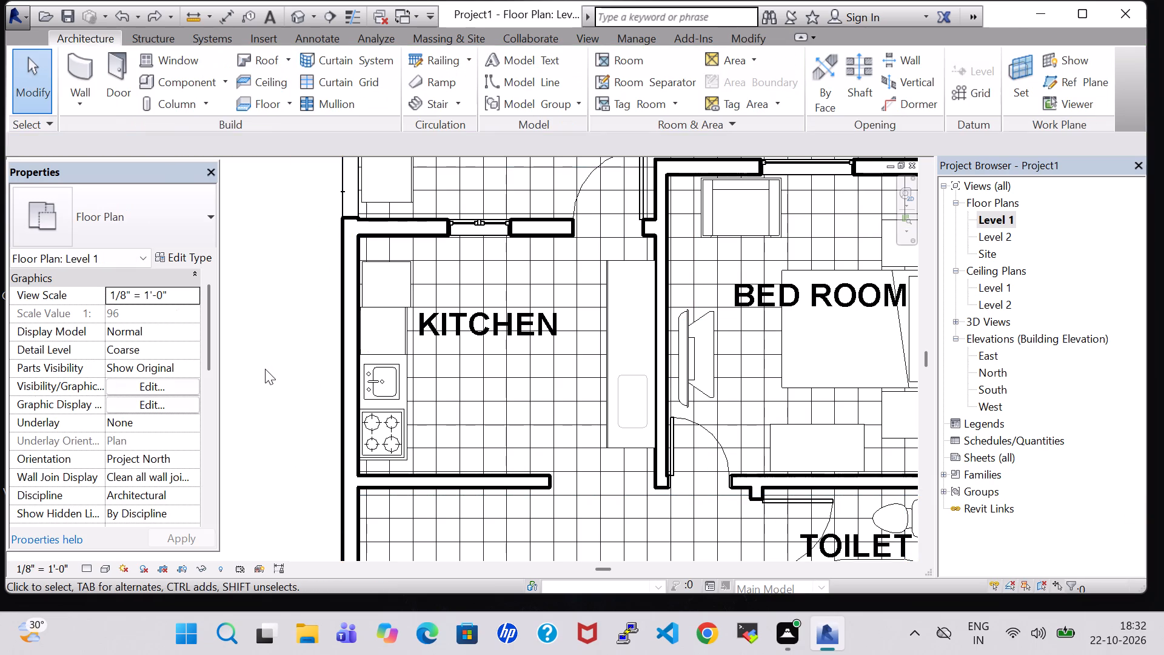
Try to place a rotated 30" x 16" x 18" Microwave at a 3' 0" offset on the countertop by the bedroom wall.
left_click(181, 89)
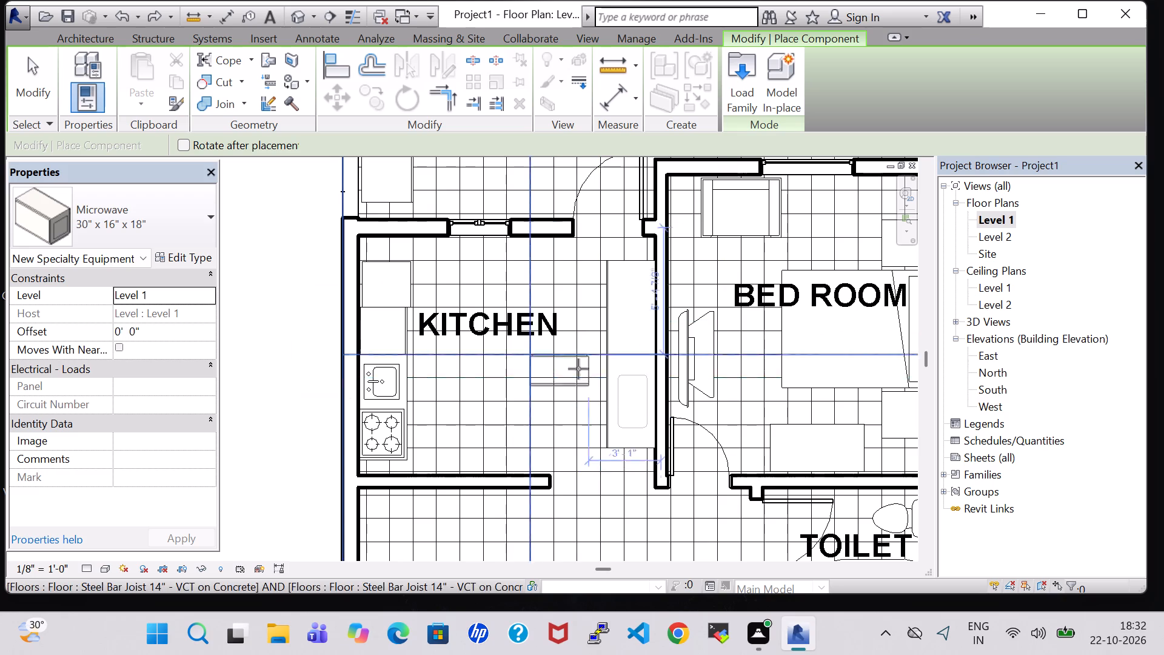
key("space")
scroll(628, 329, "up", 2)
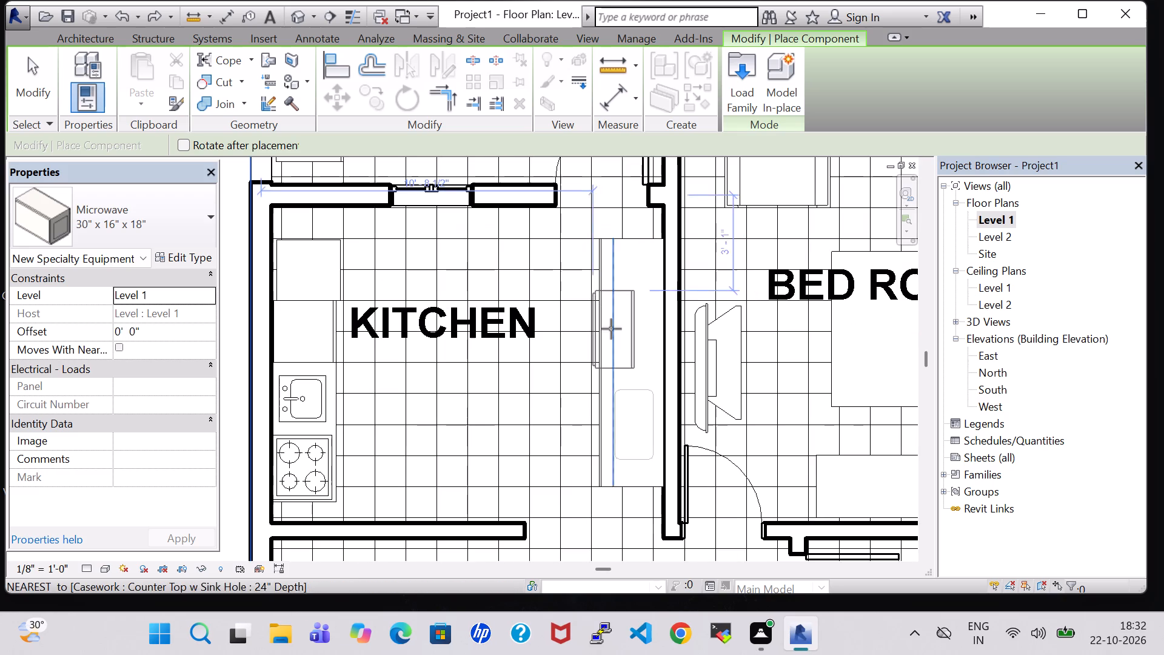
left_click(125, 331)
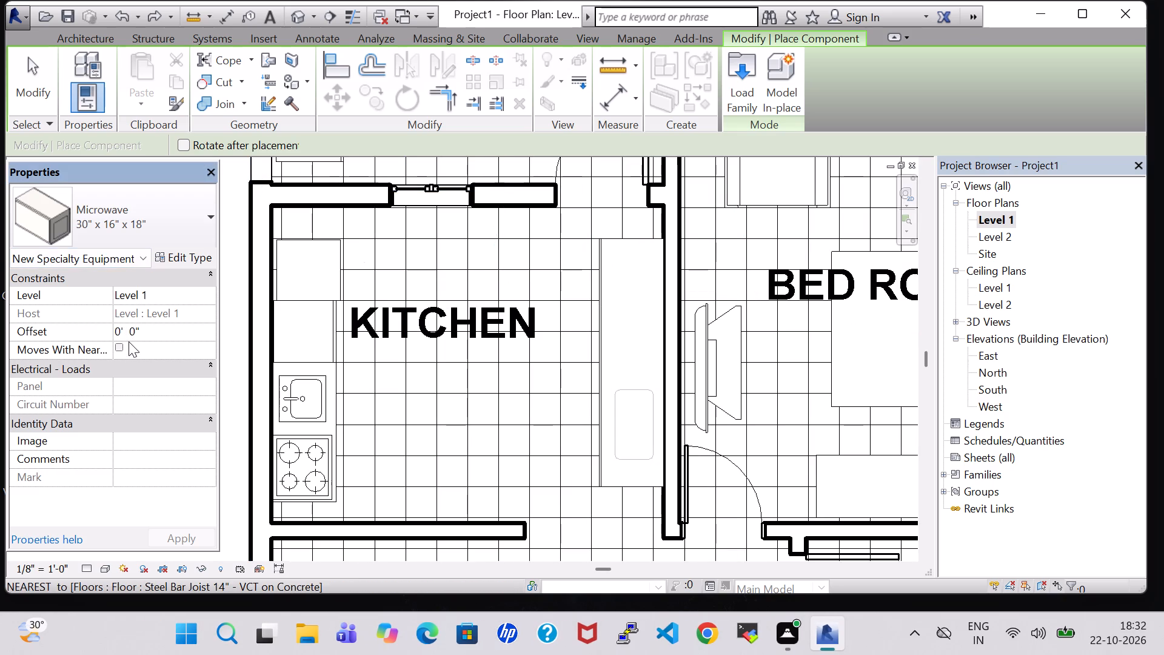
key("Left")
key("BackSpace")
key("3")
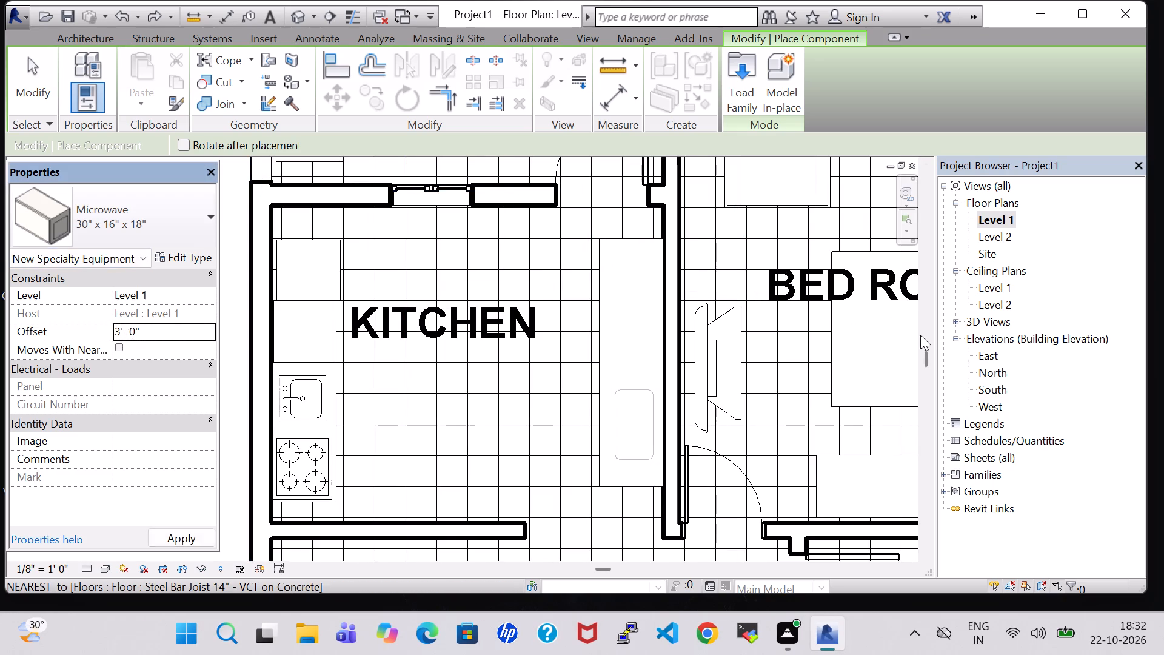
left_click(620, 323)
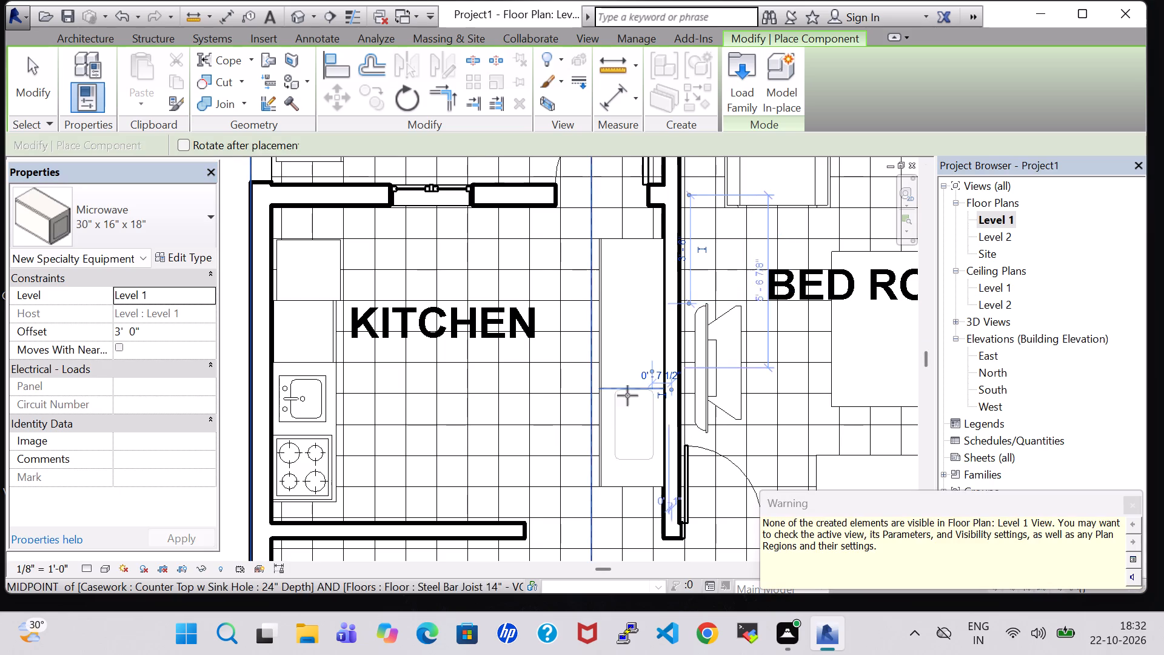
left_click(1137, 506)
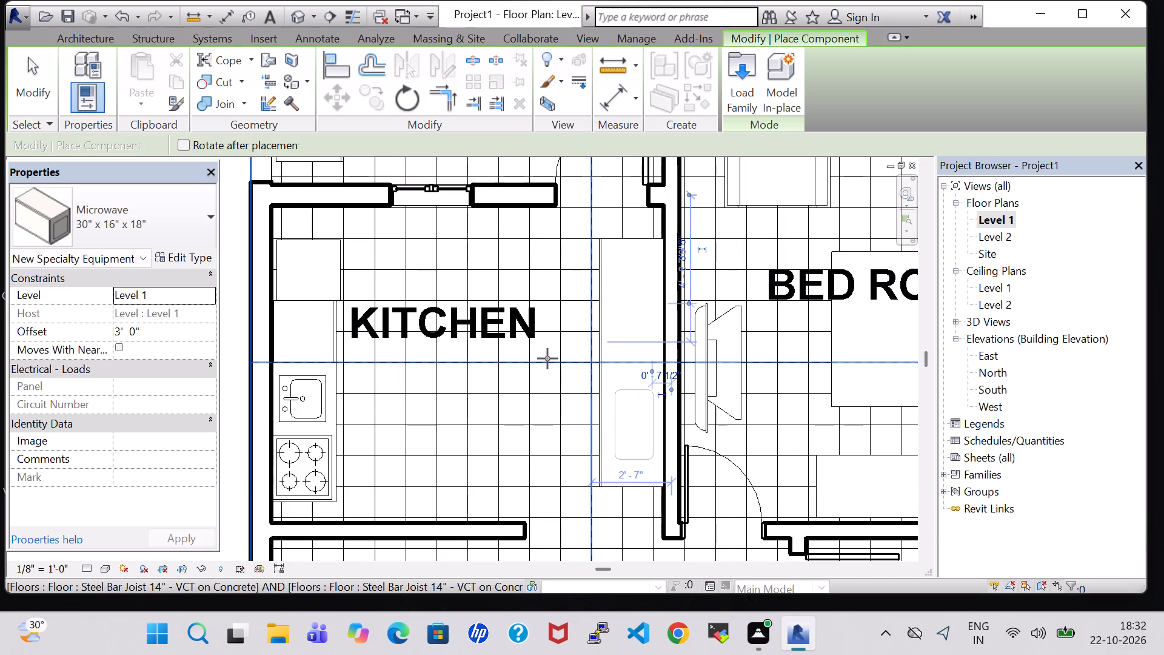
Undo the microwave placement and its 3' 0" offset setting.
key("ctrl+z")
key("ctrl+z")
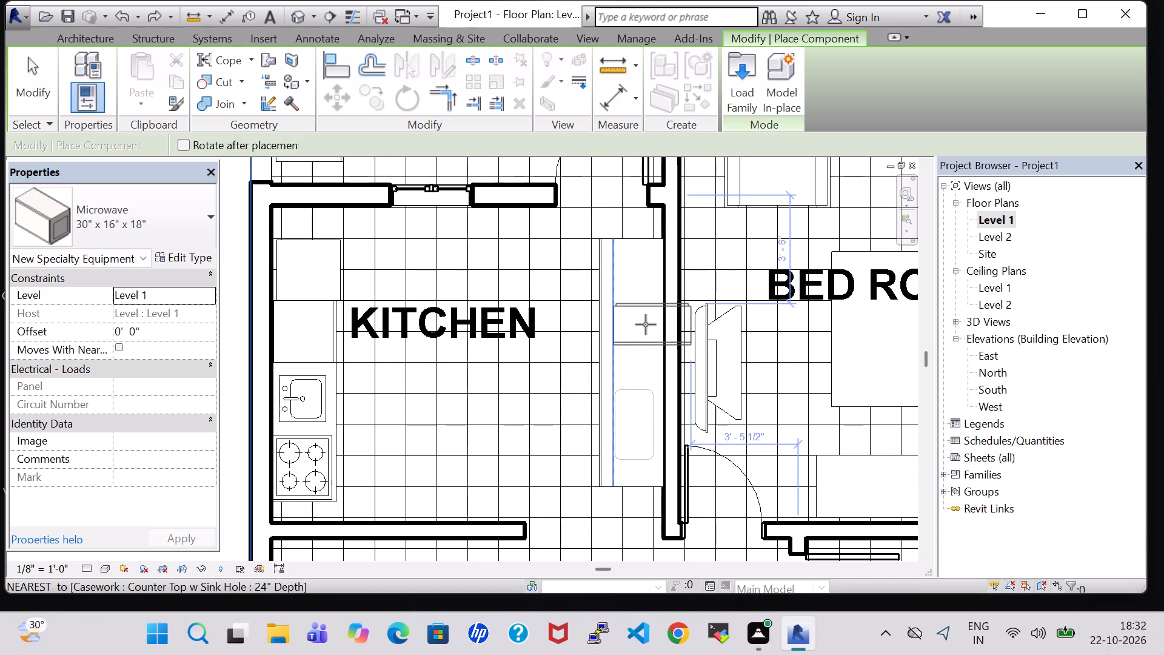
Place a rotated 30" x 16" x 18" Microwave at a 0' 0" offset on the bedroom-wall countertop, just above the sink hole in plan.
key("space")
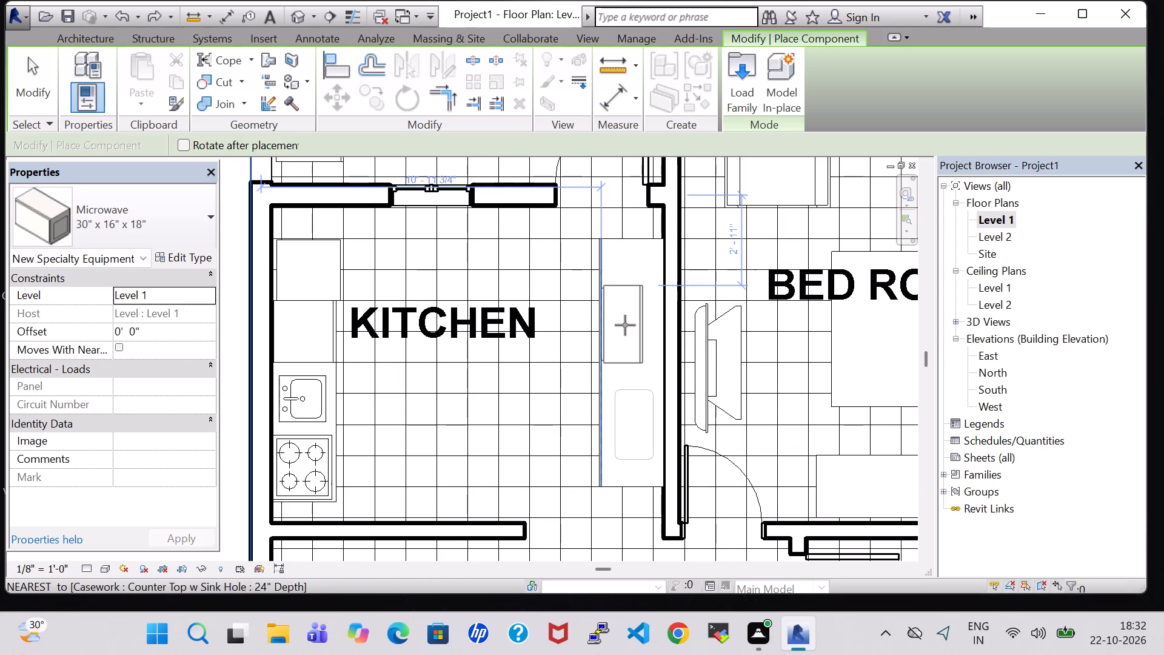
left_click(625, 325)
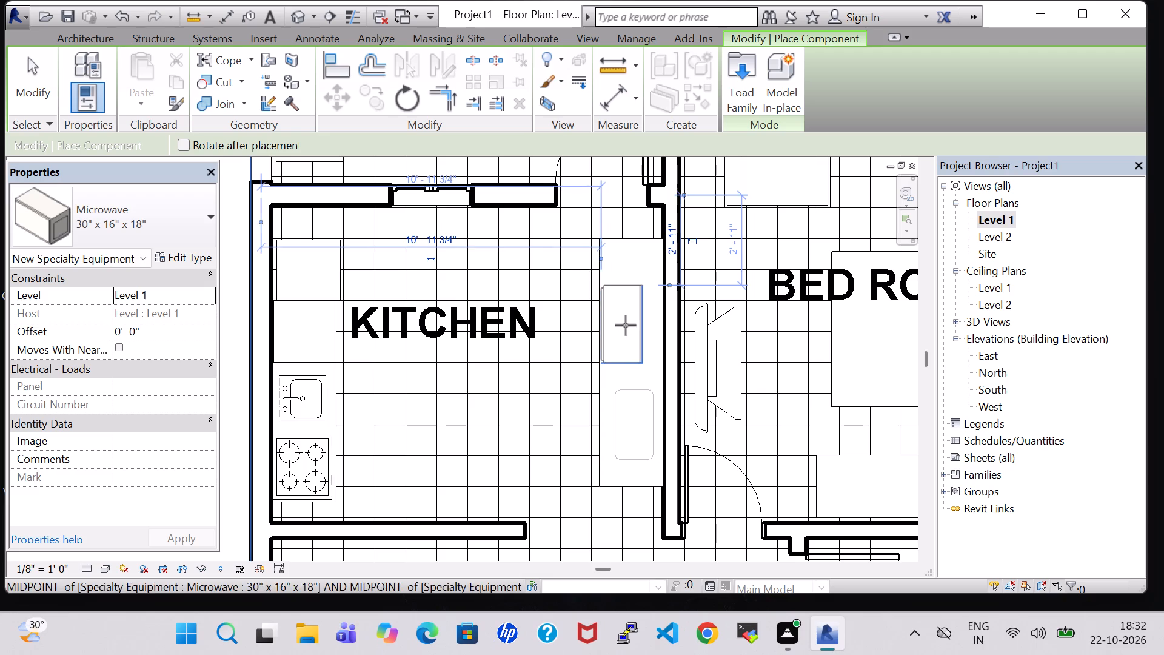
key("Escape")
key("Escape")
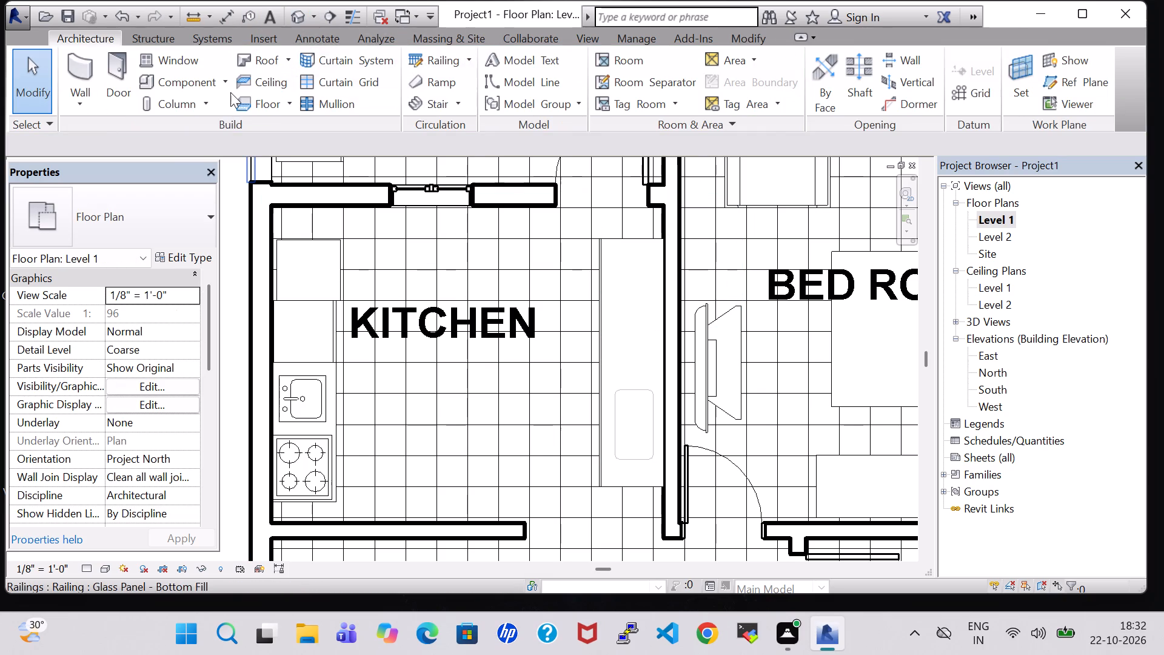
Select the microwave at the bedroom-wall countertop in the 3D view and turn it around to face the opposite way.
left_click(195, 87)
left_click(304, 19)
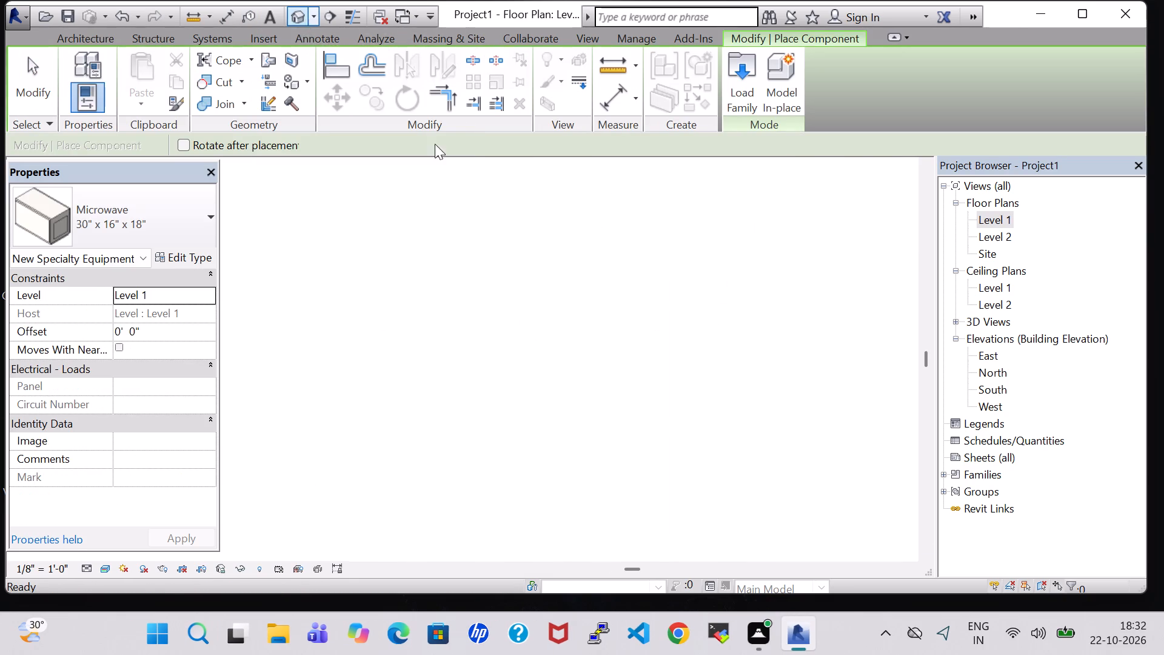
key("Escape")
key("Escape")
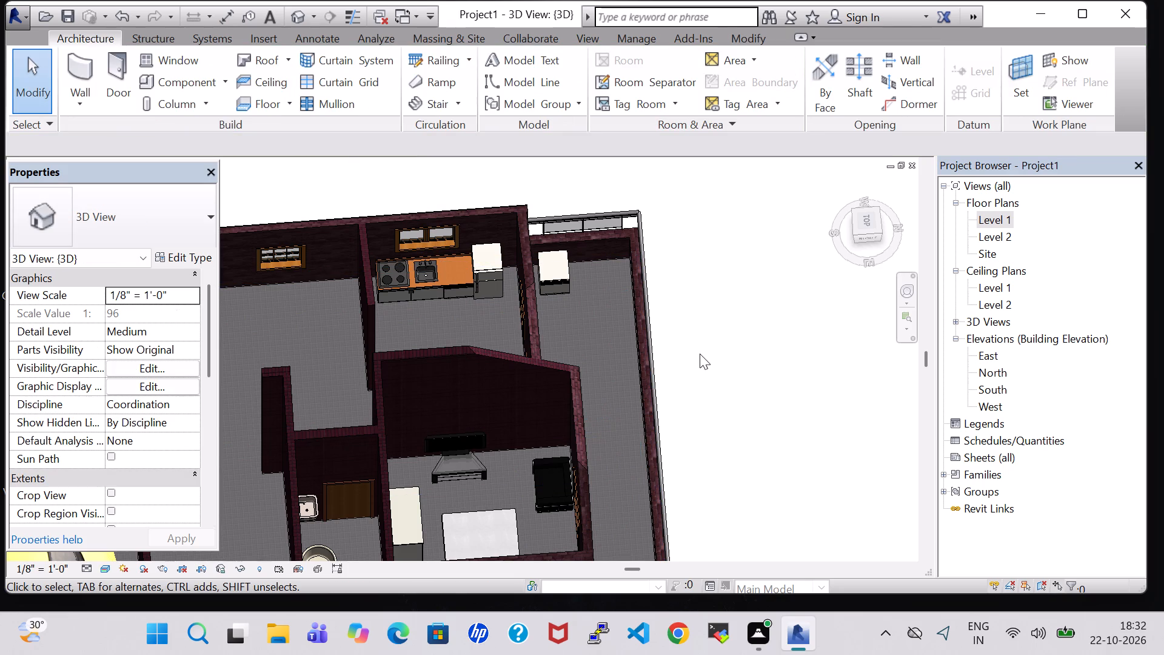
middle_click_drag(729, 365, 675, 397, "shift")
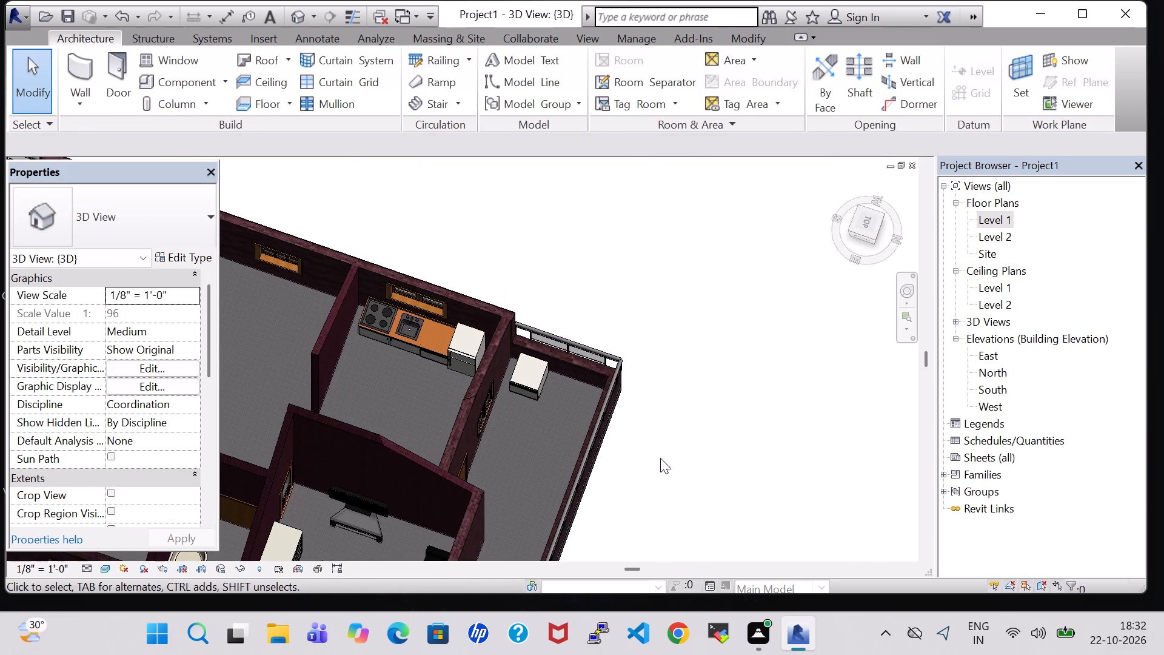
middle_click_drag(623, 495, 738, 470, "shift")
middle_click_drag(777, 283, 800, 296, "shift")
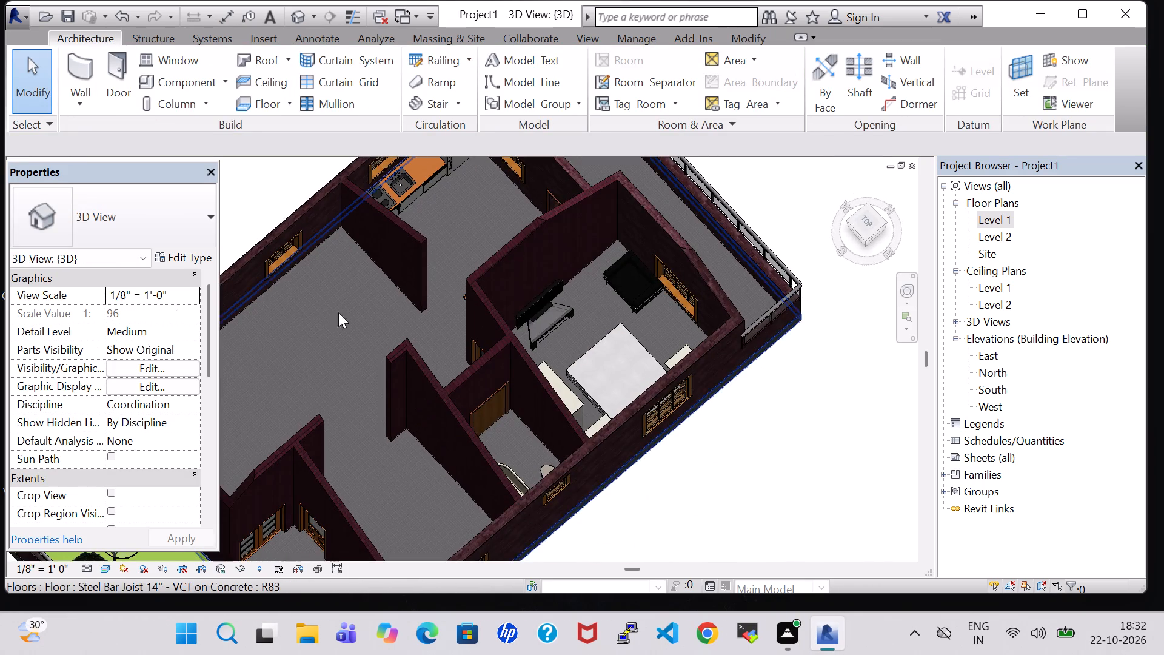
middle_click_drag(309, 316, 498, 324, "shift")
middle_click_drag(398, 238, 513, 495)
middle_click_drag(478, 495, 493, 494, "shift")
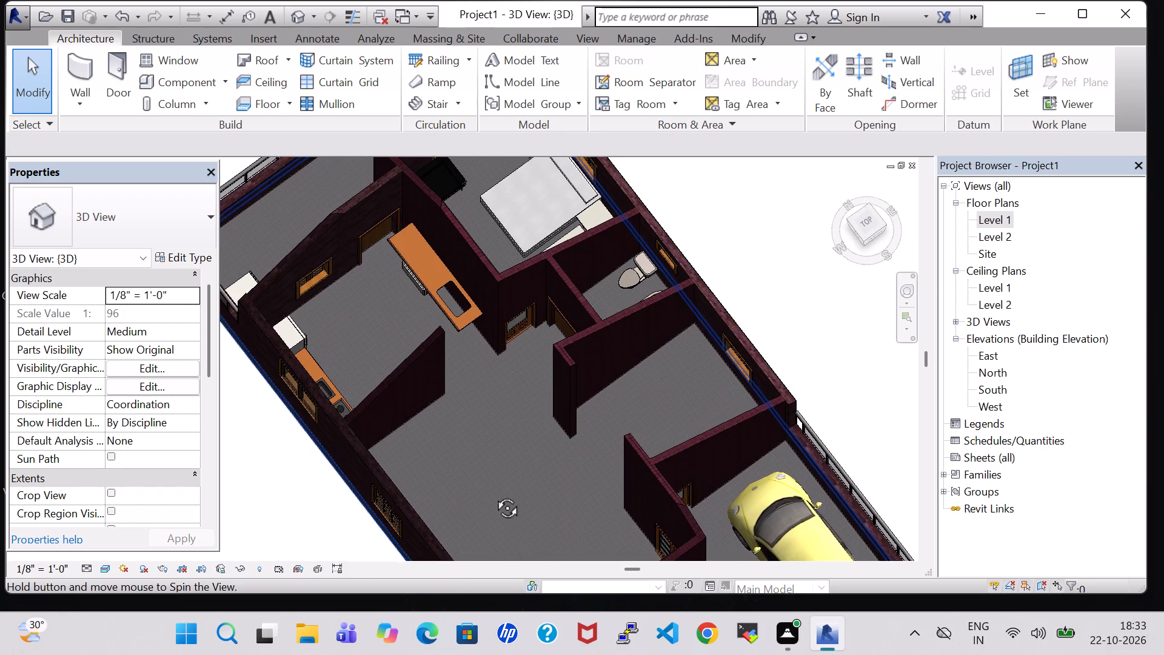
middle_click_drag(493, 494, 549, 469, "shift")
left_click(301, 314)
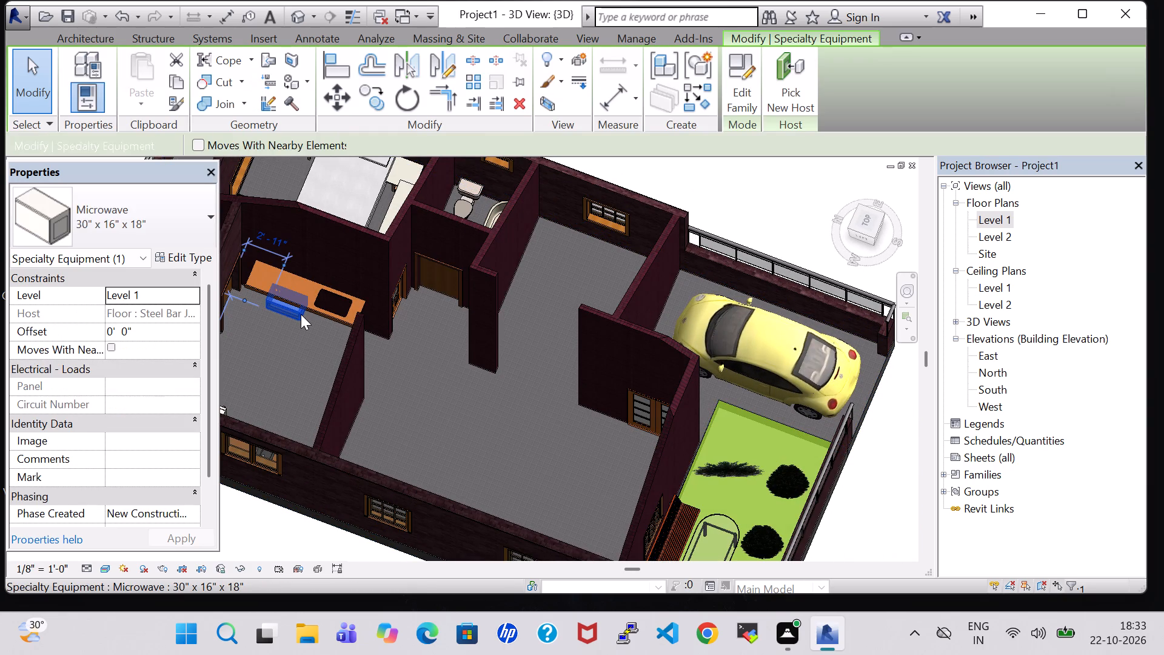
key("space")
key("space")
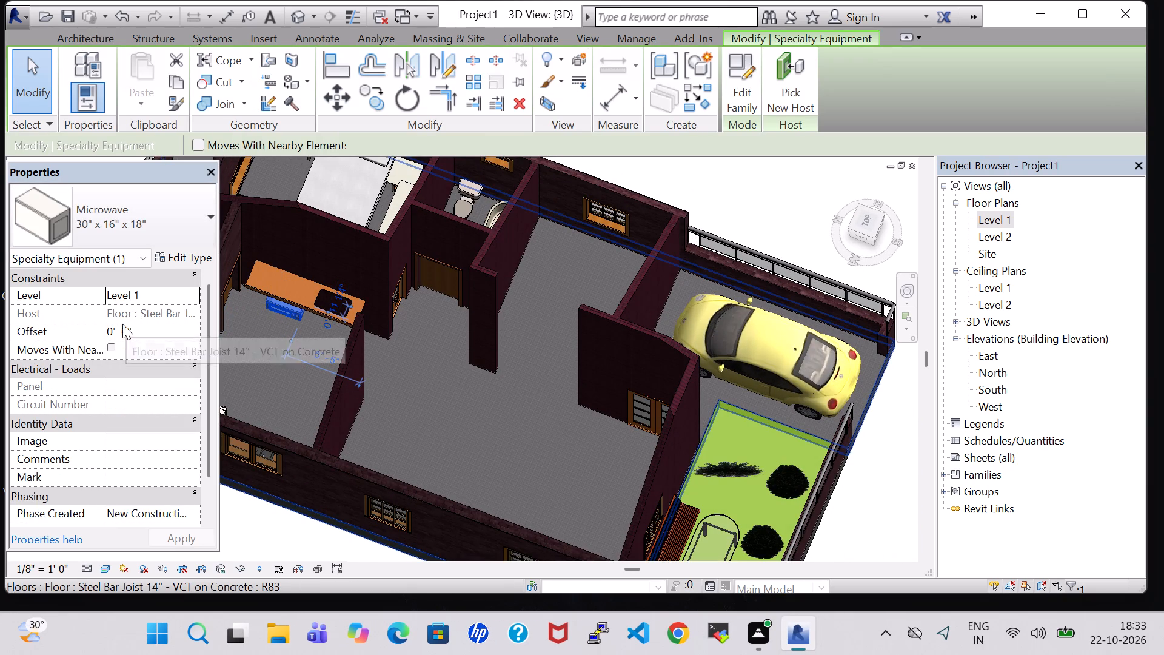
Set the microwave's offset from Level 1 to 3' 0" so it sits on the countertop.
left_click(115, 330)
key("BackSpace")
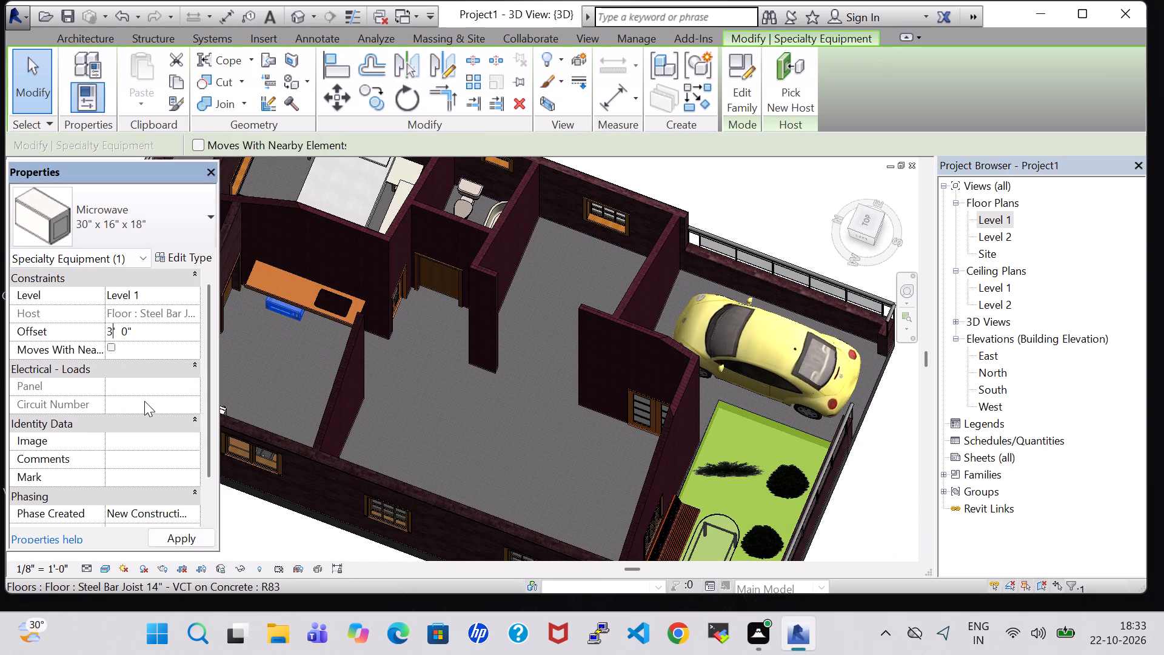
key("3")
key("Return")
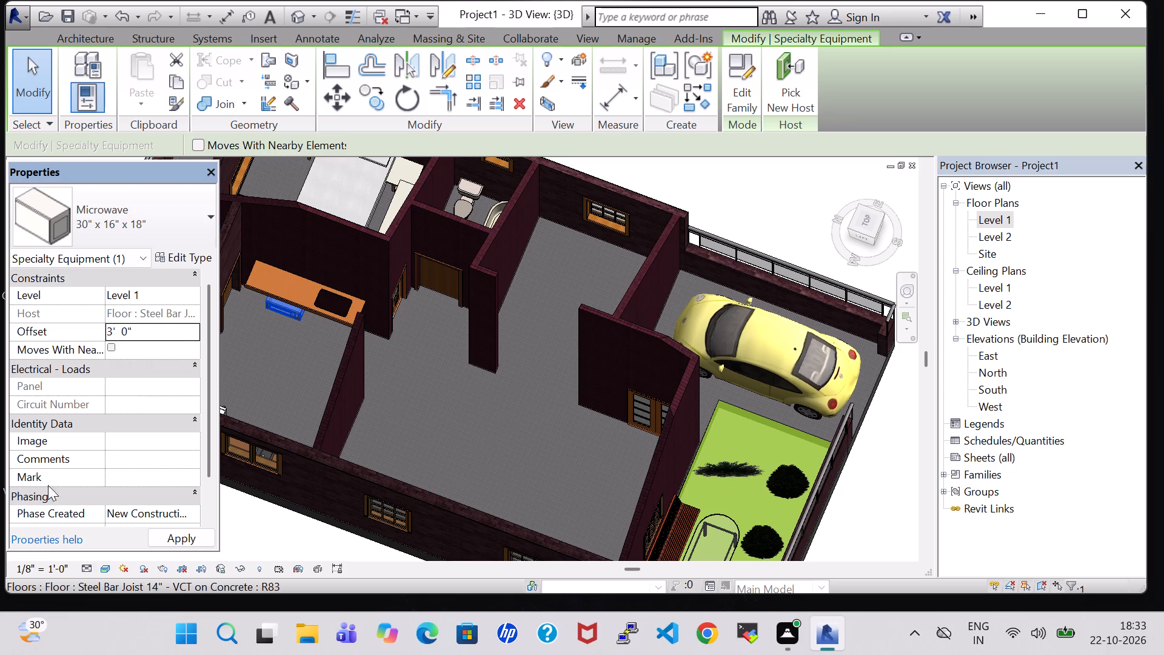
left_click(403, 418)
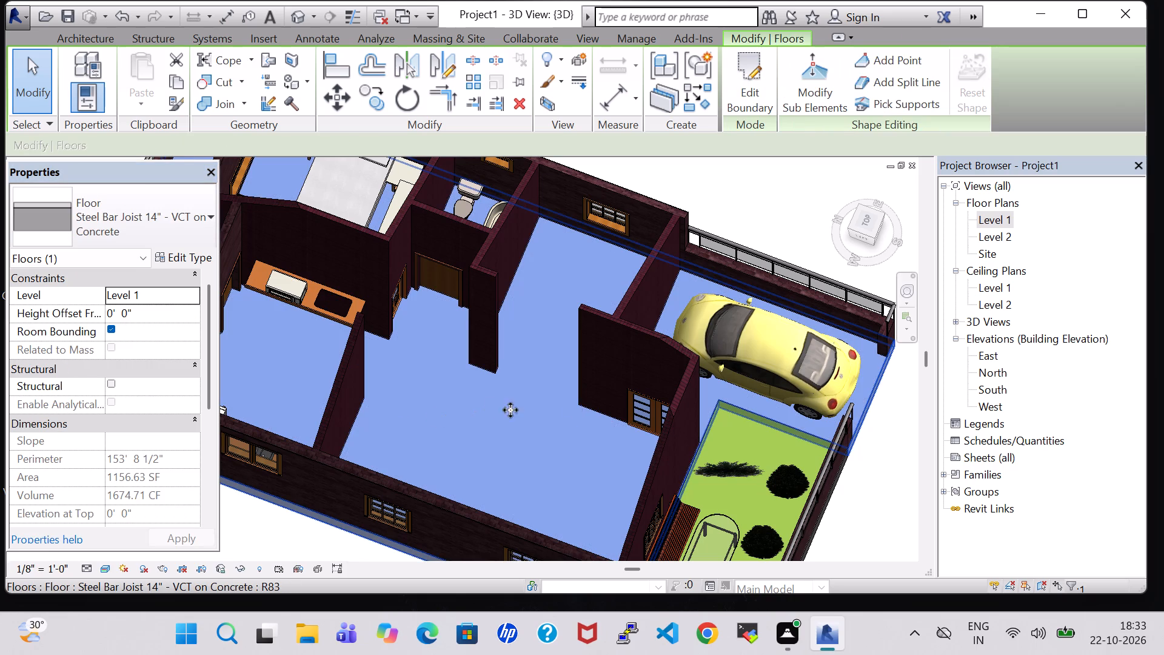
left_click(750, 212)
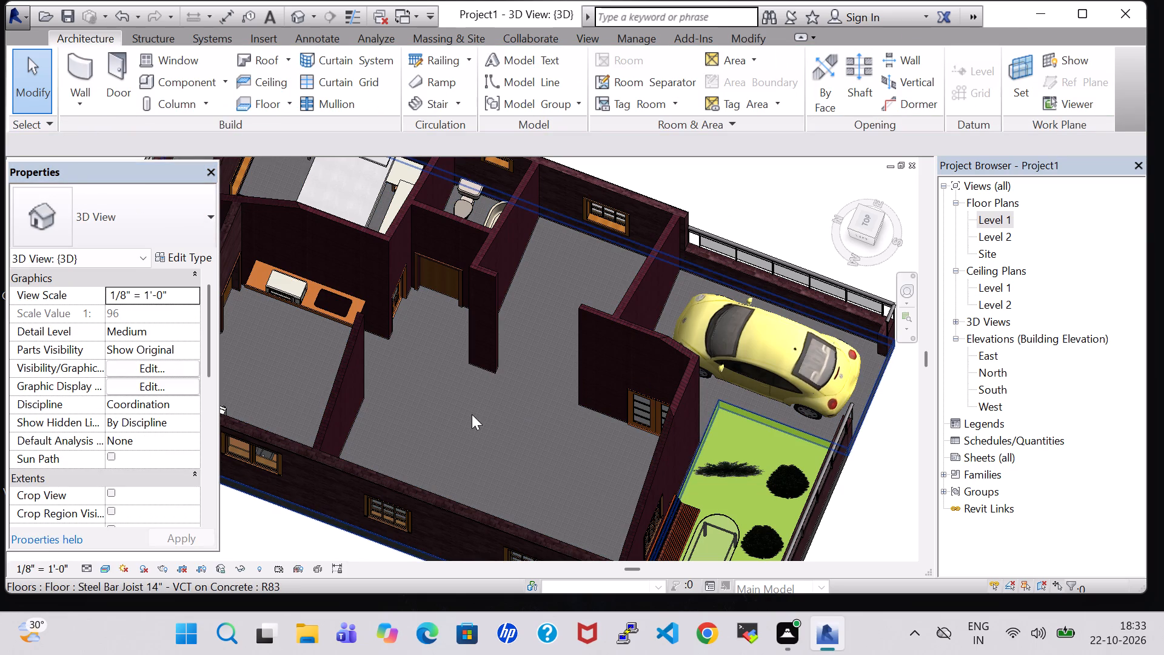
Return to the Level 1 floor plan at the kitchen.
middle_click_drag(472, 414, 502, 369, "shift")
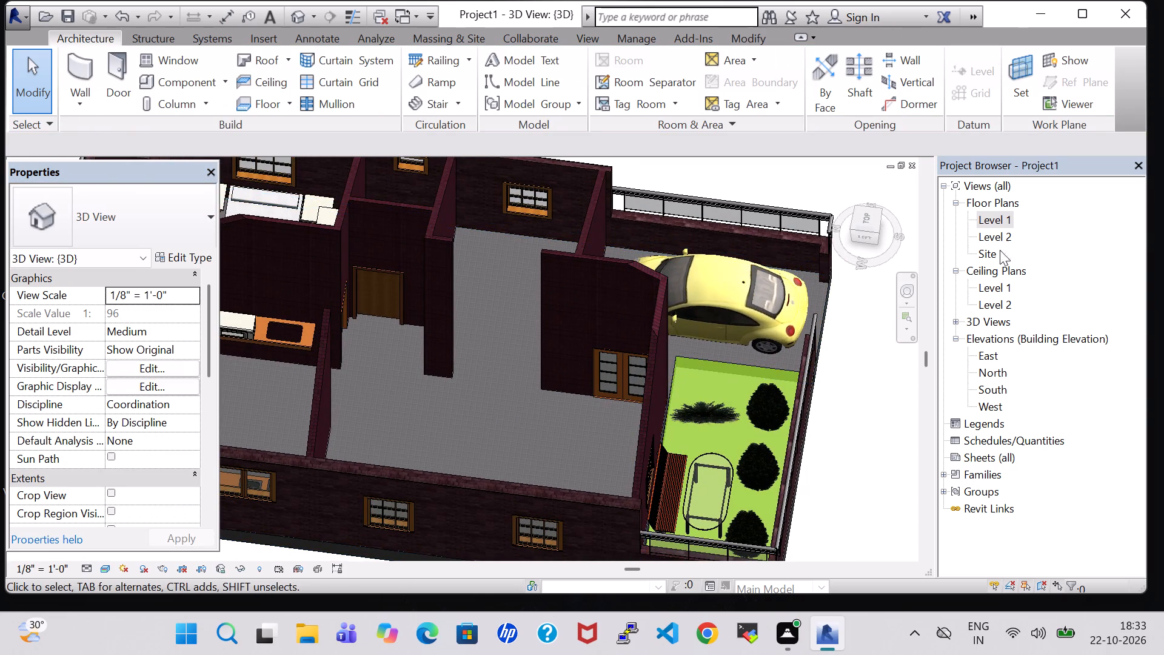
double_click(998, 218)
scroll(728, 376, "down", 3)
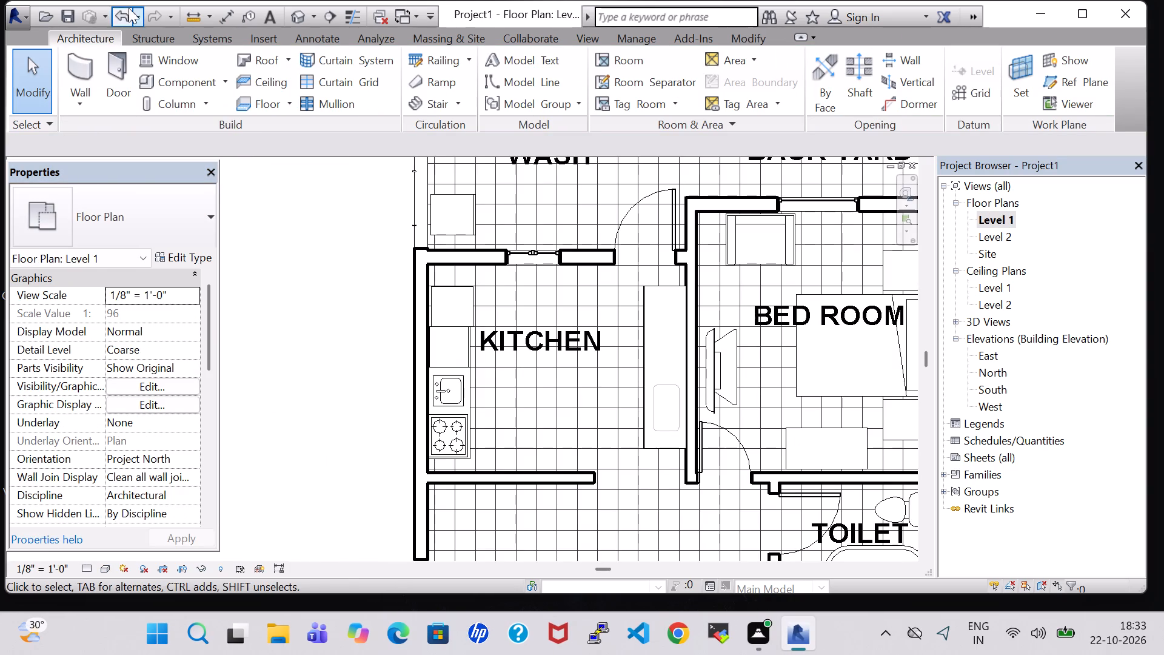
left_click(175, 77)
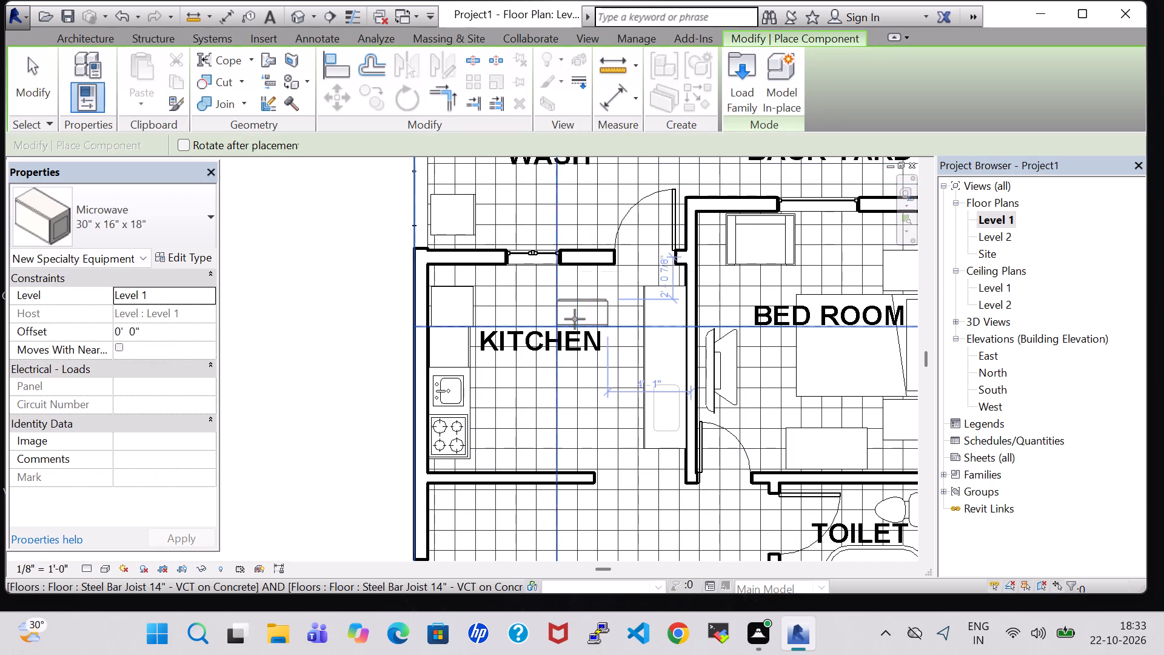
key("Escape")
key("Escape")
Load the Oven Double-Built-in family from the Domestic folder of the Specialty Equipment library.
left_click(158, 80)
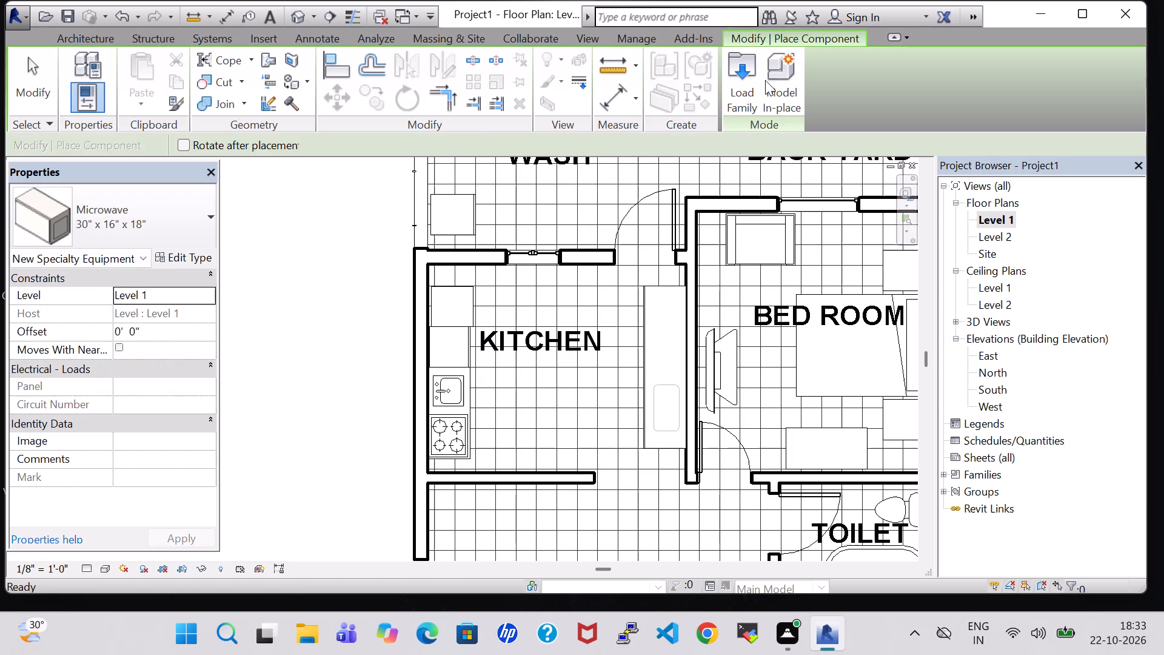
left_click(754, 78)
scroll(338, 289, "down", 2)
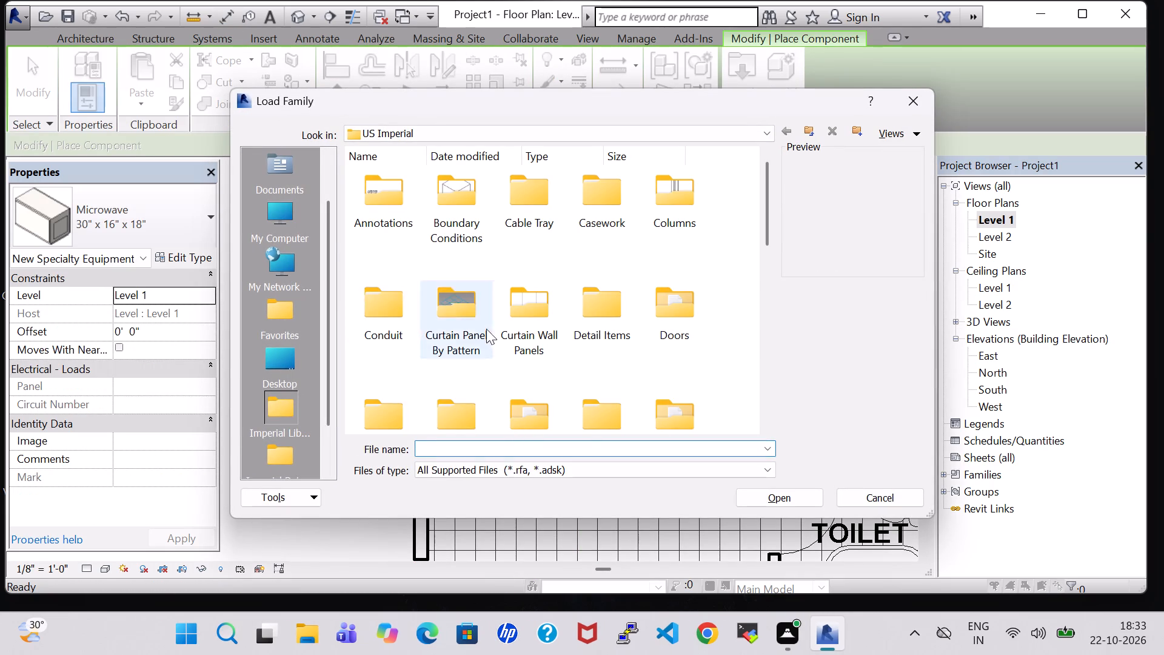
scroll(516, 337, "down", 3)
double_click(453, 270)
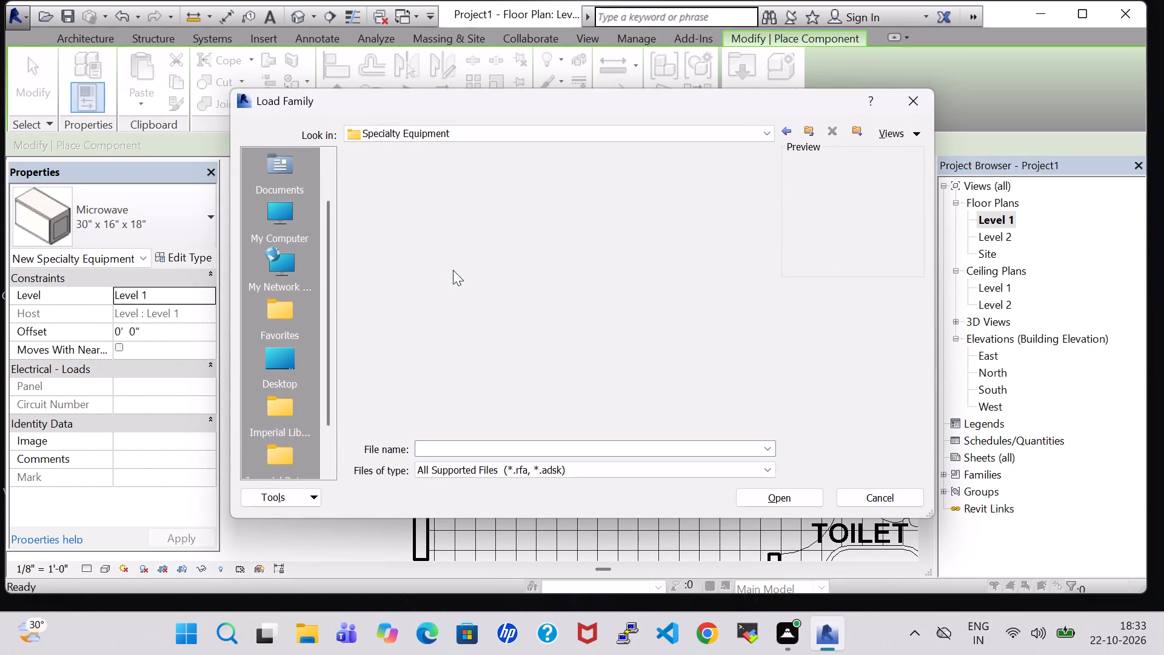
double_click(457, 223)
scroll(457, 227, "down", 2)
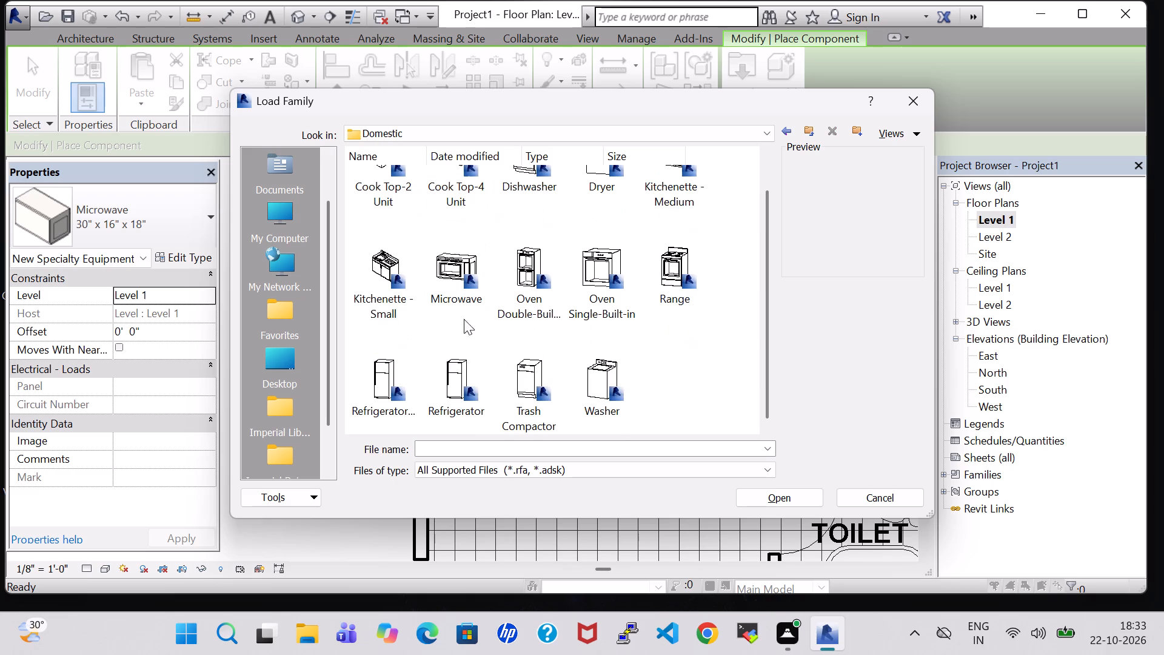
left_click(534, 289)
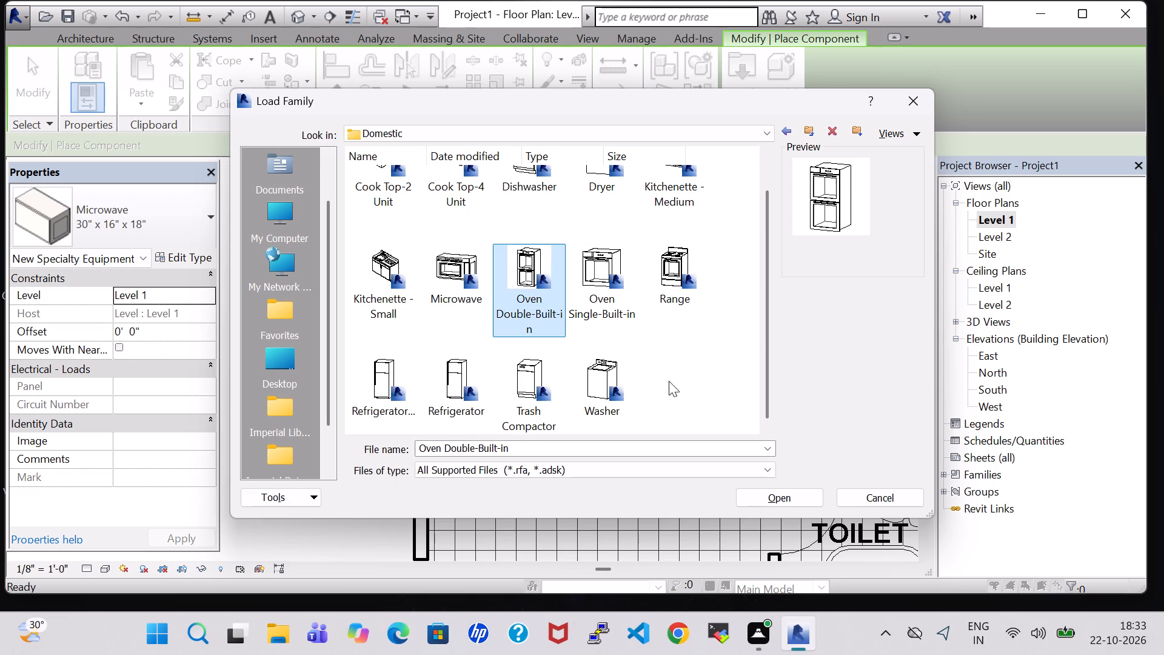
left_click(796, 502)
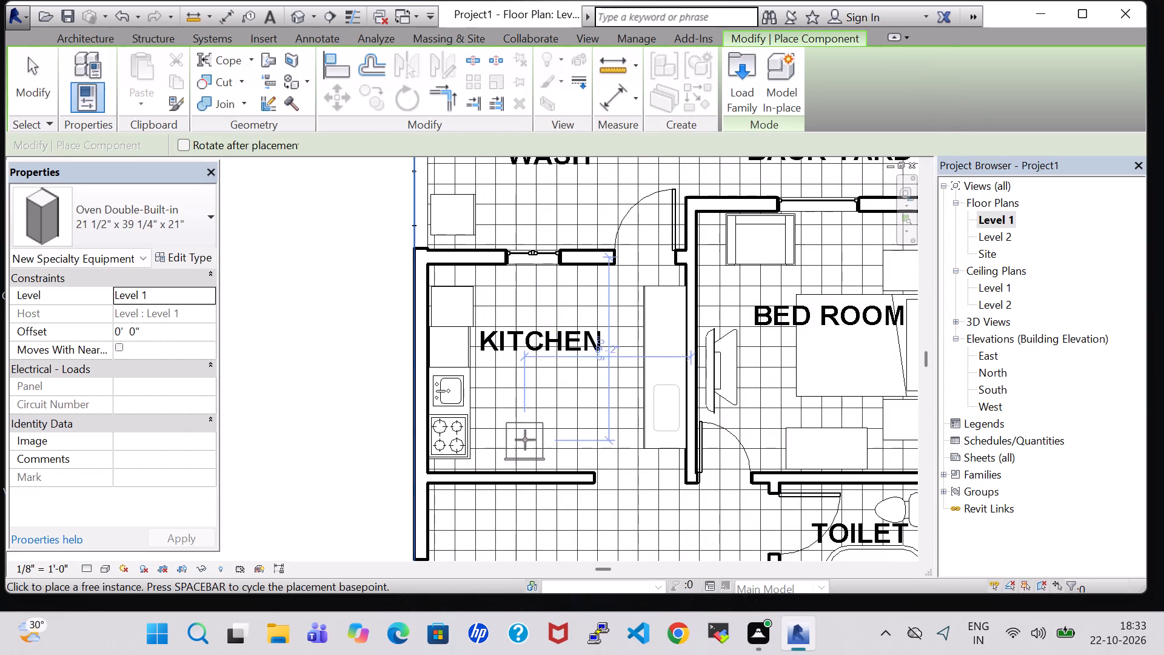
Place a rotated 21 1/2" x 39 1/4" x 21" Oven Double-Built-in beside the cooktop near the kitchen's lower wall, about 5' 8" from the exterior wall.
key("space")
key("space")
scroll(525, 440, "up", 2)
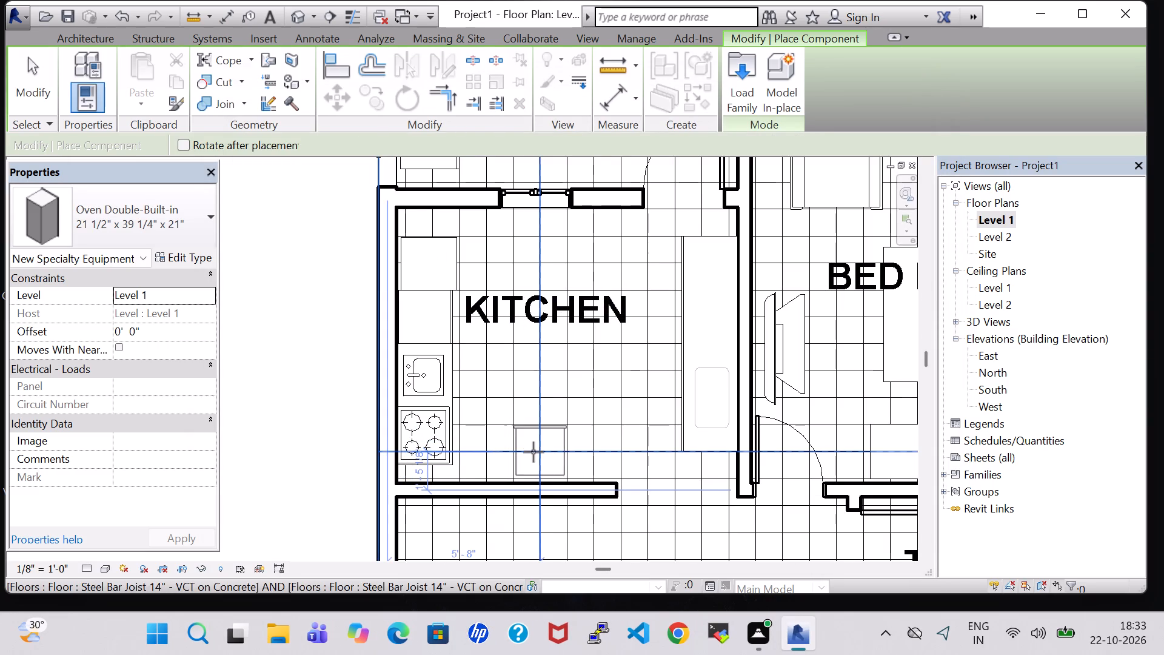
left_click(533, 452)
key("Escape")
key("Escape")
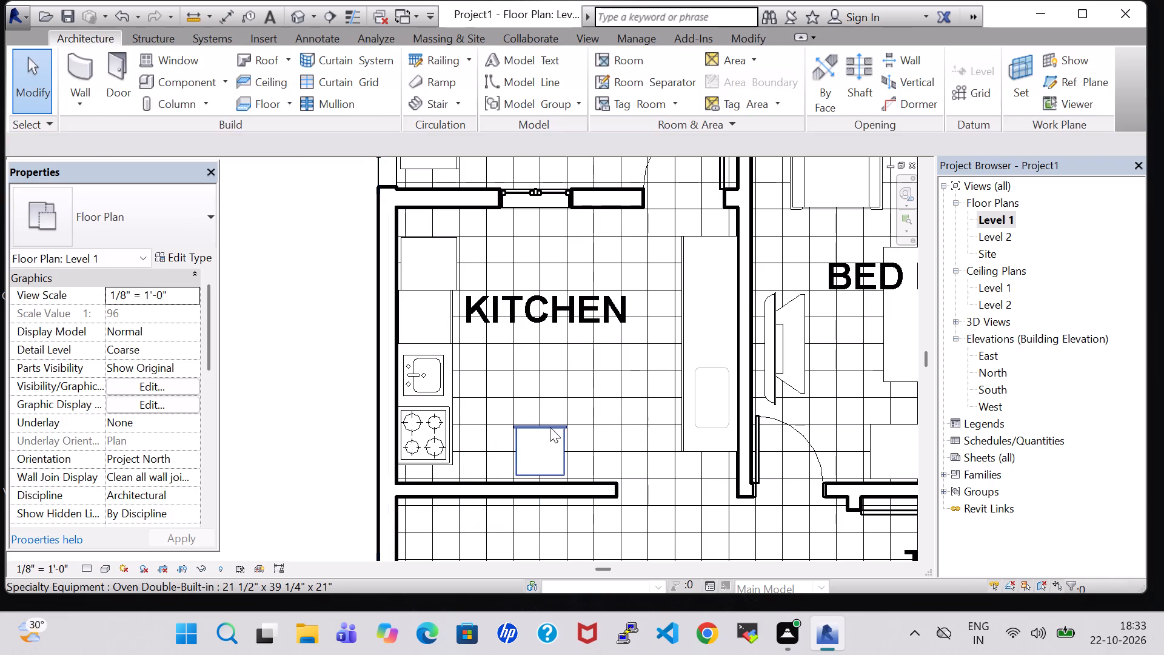
Nudge the oven closer to the kitchen's lower wall and away from the cooktop, to about 6' 0" from the exterior wall.
left_click(550, 427)
key("Down")
key("Right")
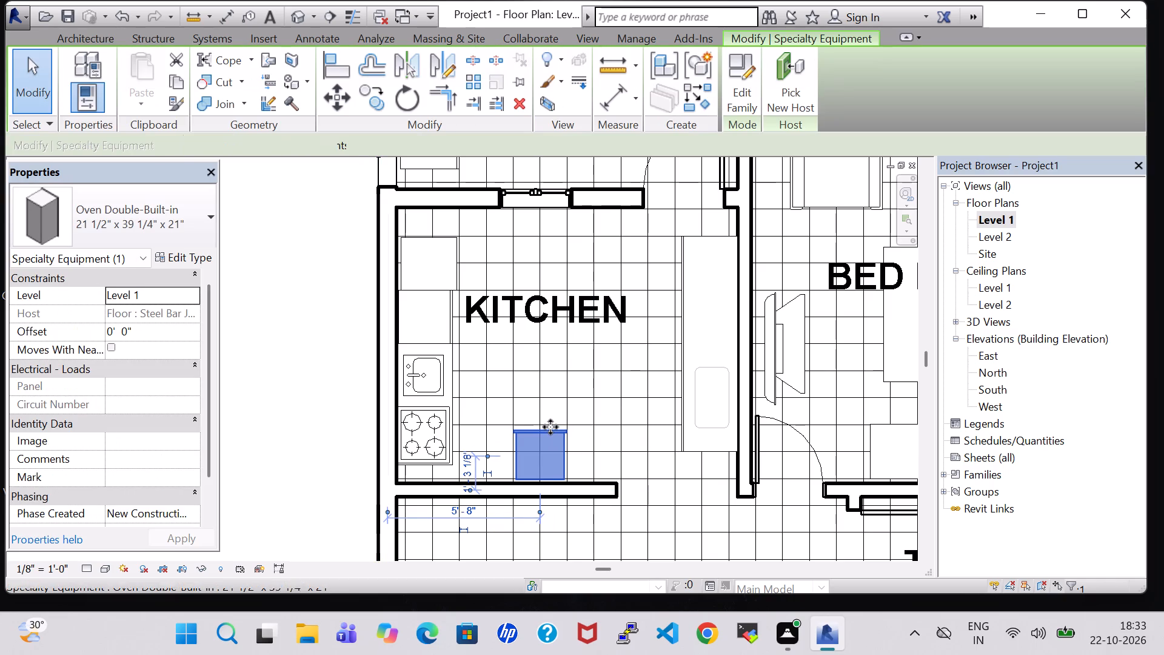
key("Down")
key("Up")
key("Right")
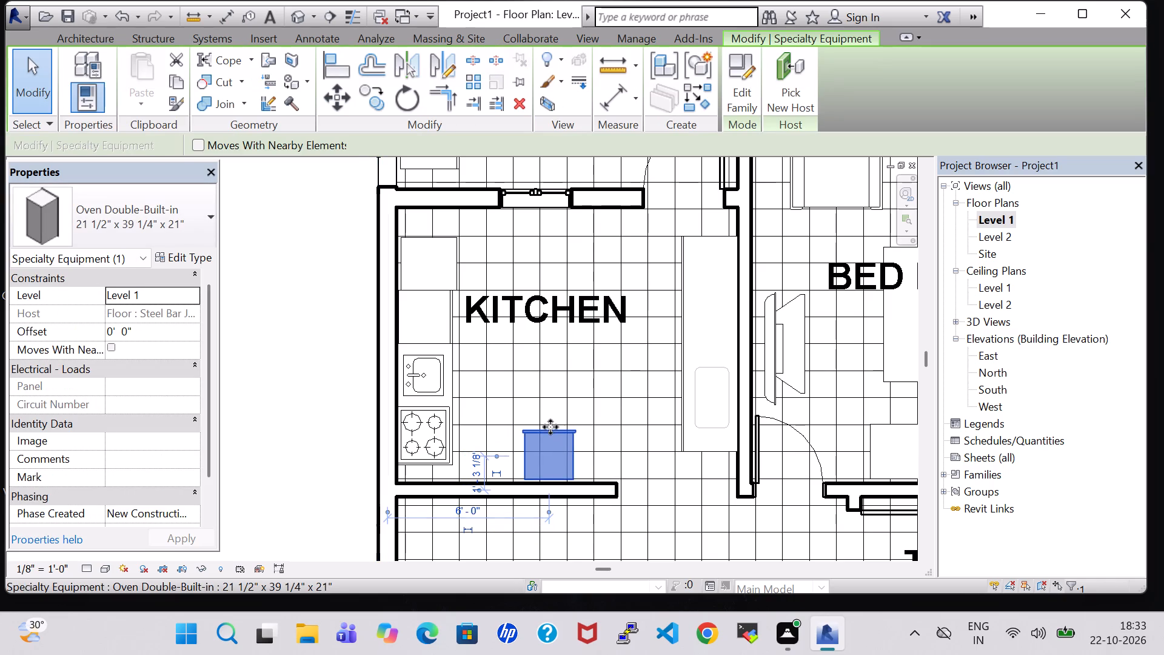
left_click(293, 336)
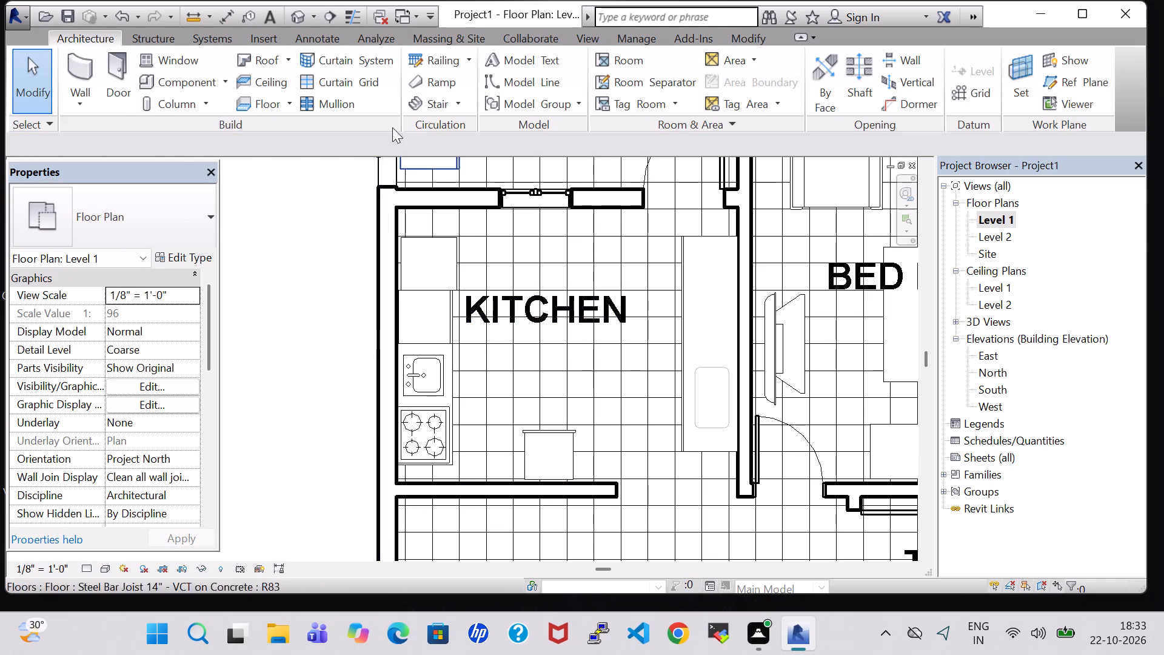
Load the Washer family from the Domestic folder of the Specialty Equipment library.
left_click(184, 85)
left_click(751, 95)
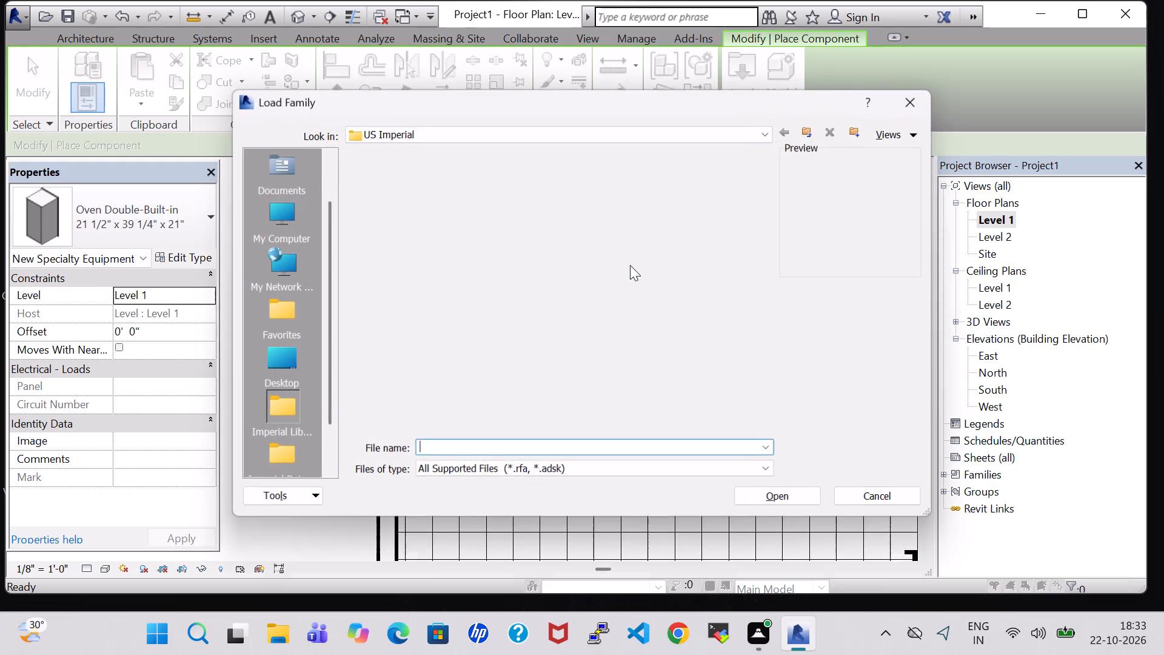
scroll(627, 266, "down", 1)
scroll(478, 326, "down", 2)
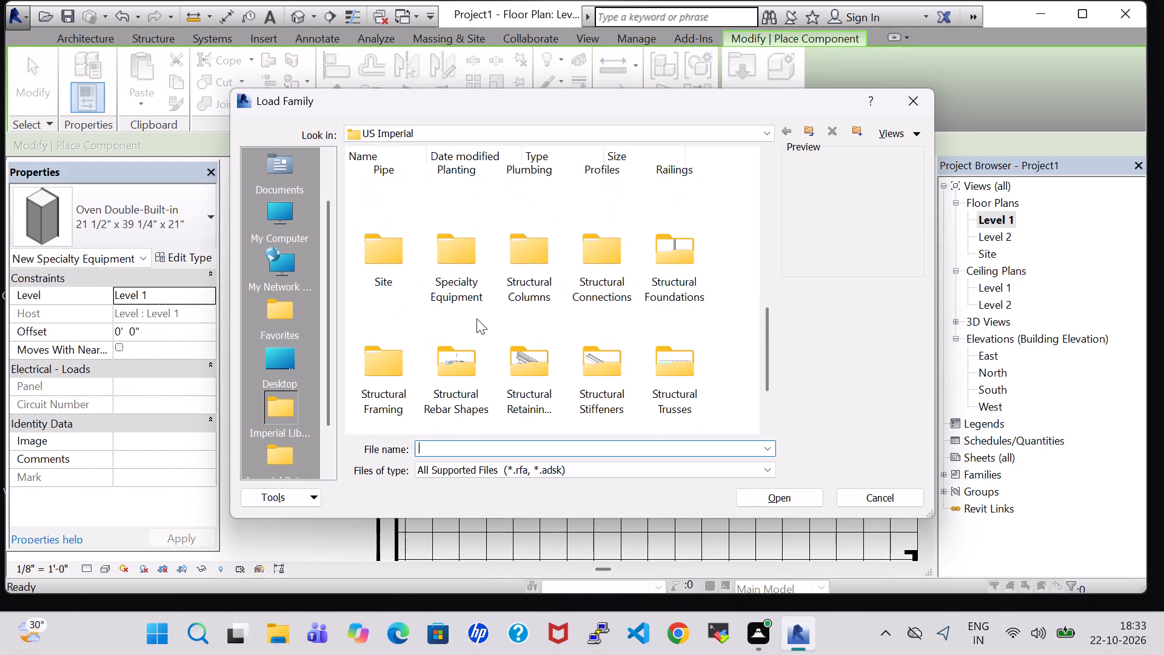
double_click(463, 275)
double_click(440, 204)
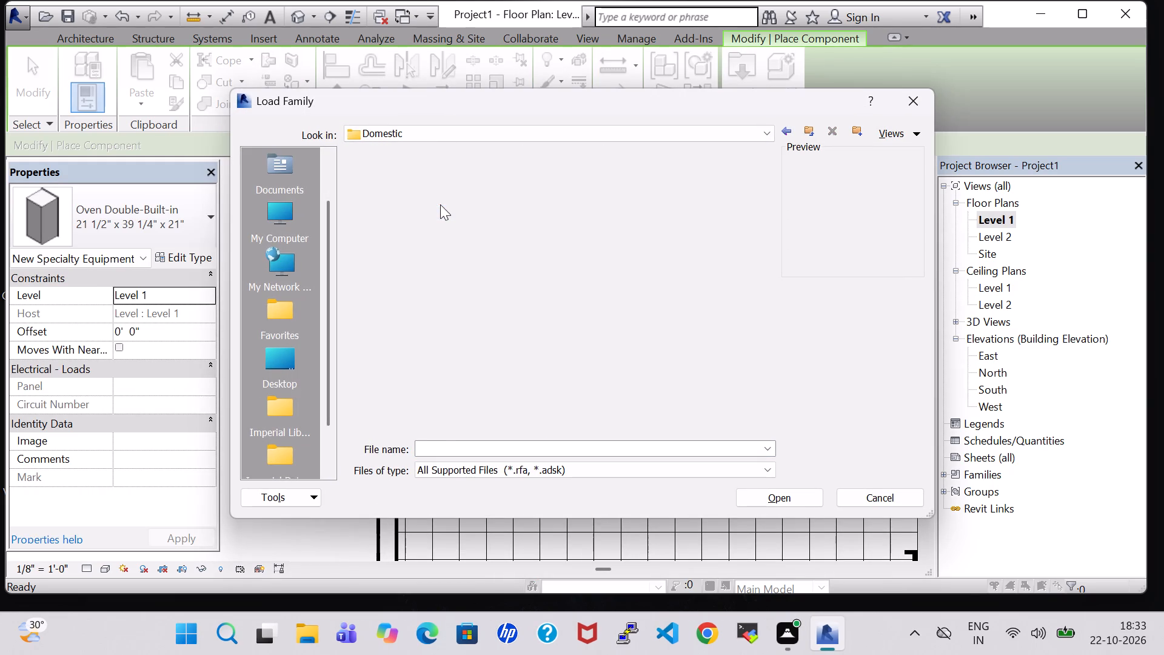
scroll(655, 312, "down", 1)
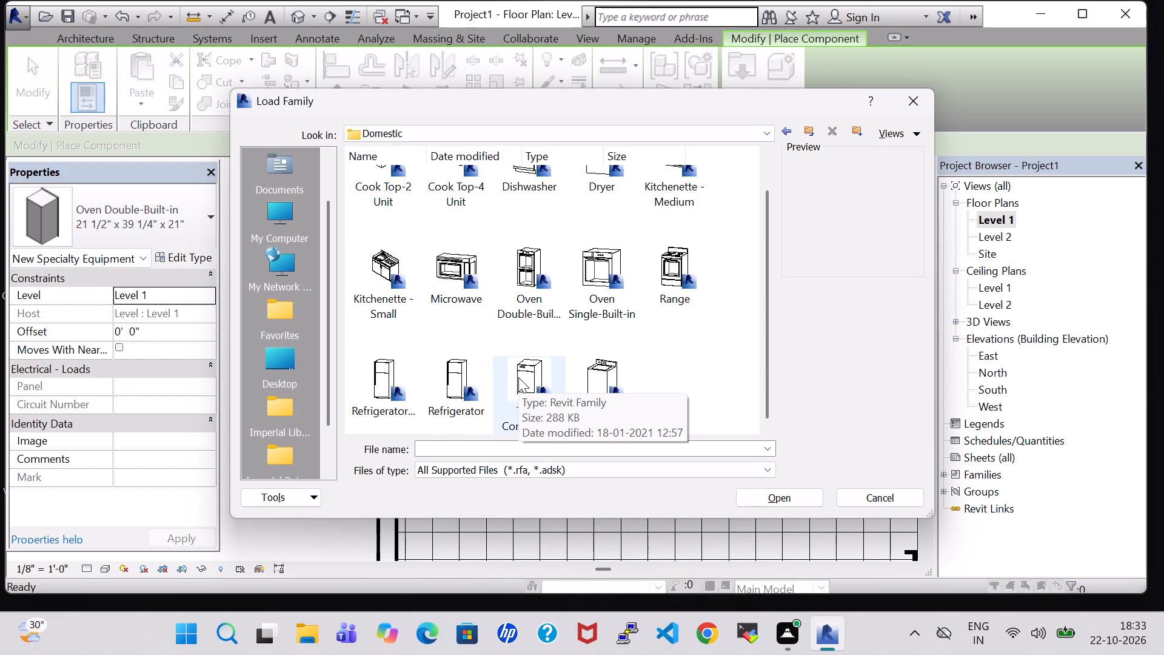
left_click(610, 375)
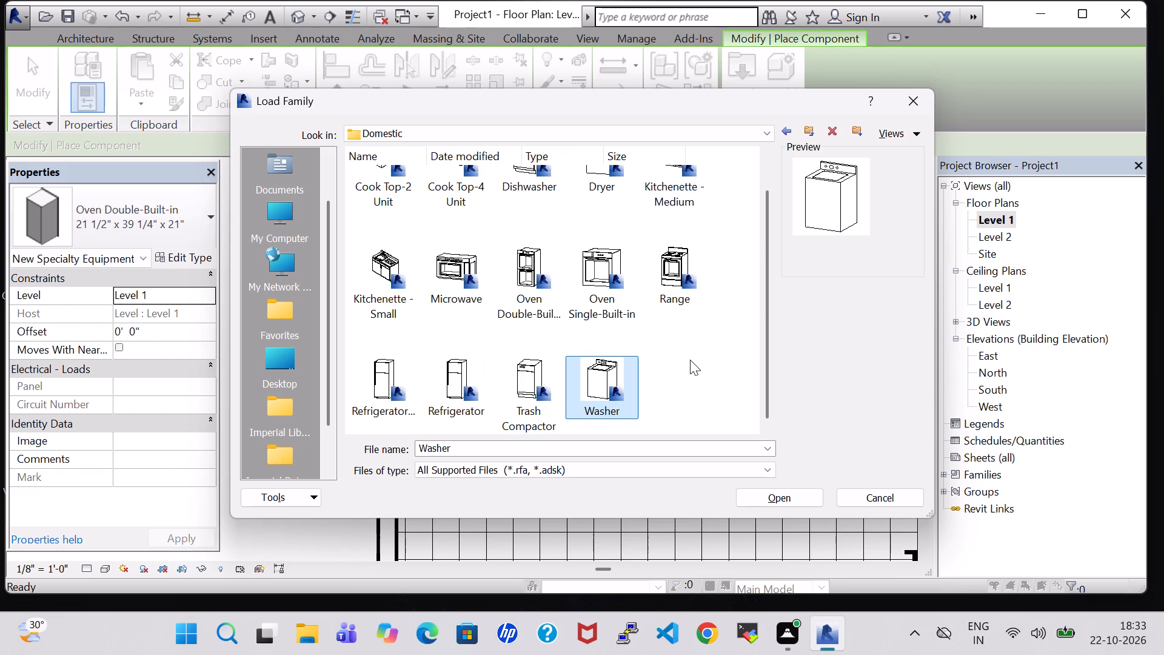
left_click(780, 503)
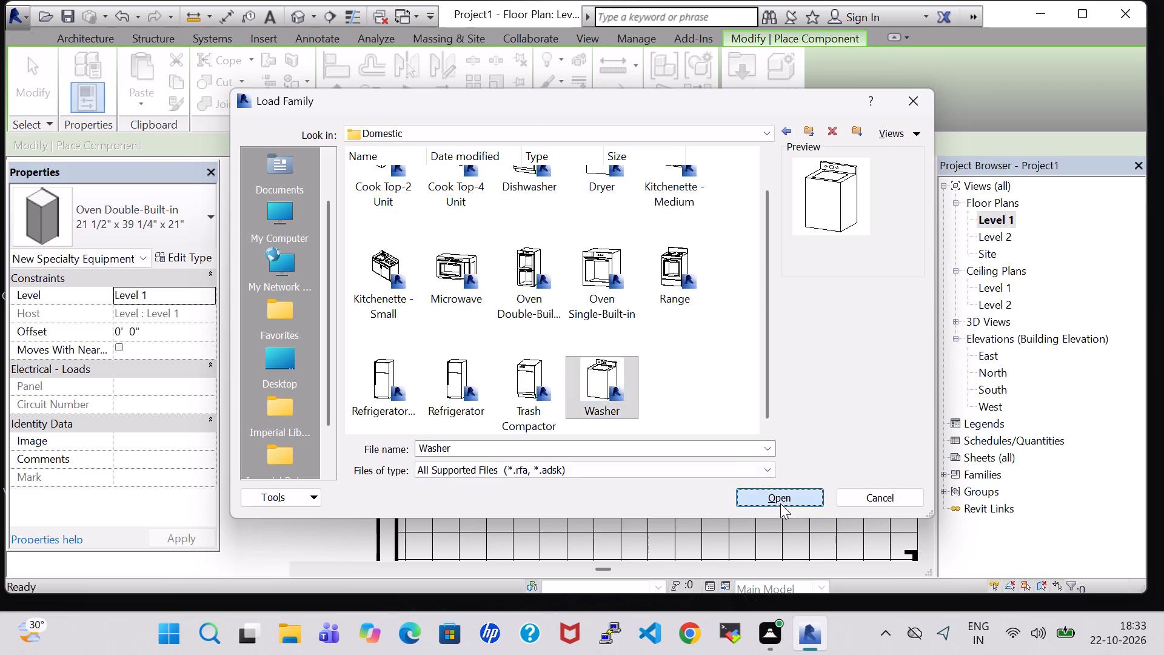
Place a rotated 27" x 25" x 35" Washer in the wash area's upper exterior corner, about 0' 10" from the upper wall.
middle_click_drag(578, 289, 549, 487)
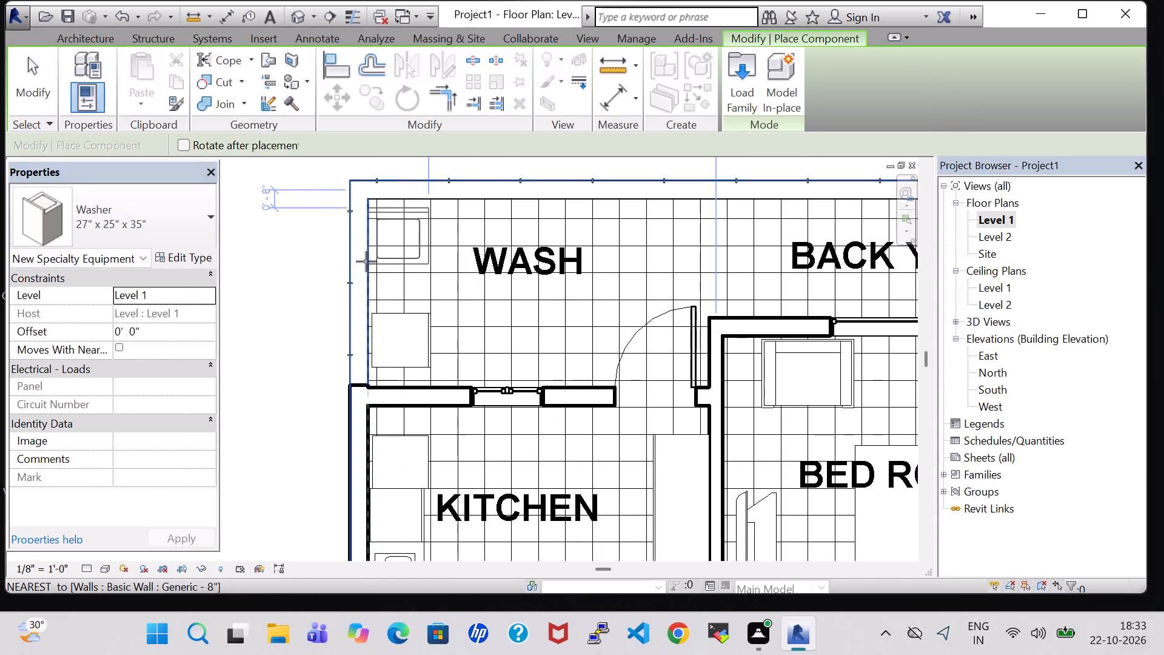
key("space")
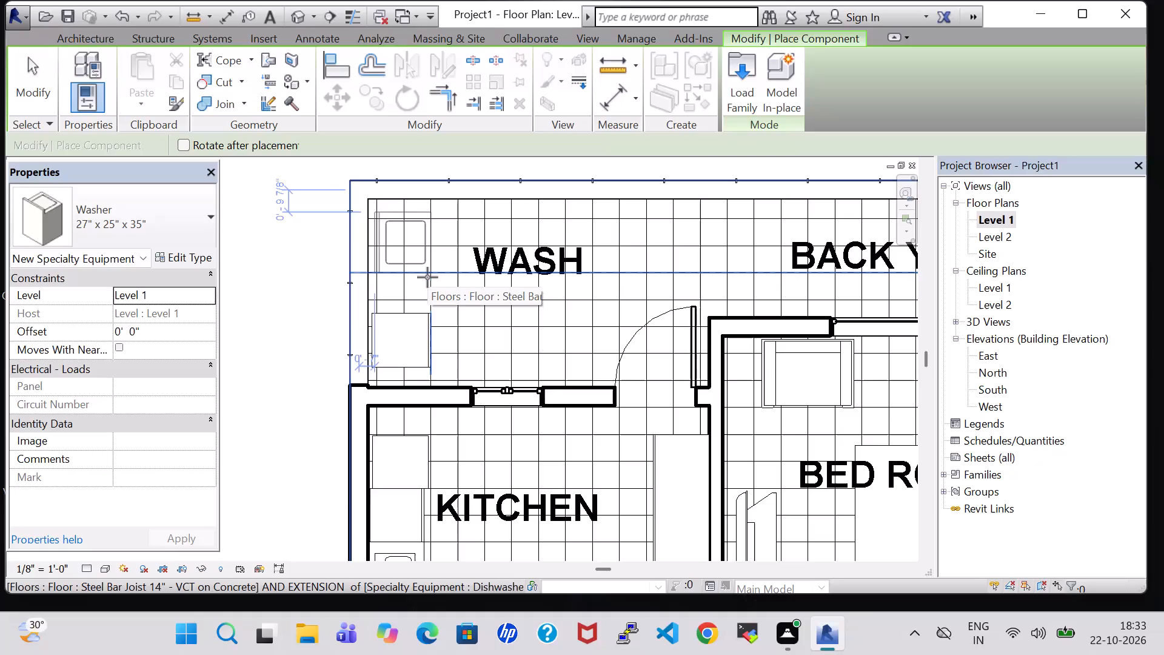
left_click(427, 277)
key("Escape")
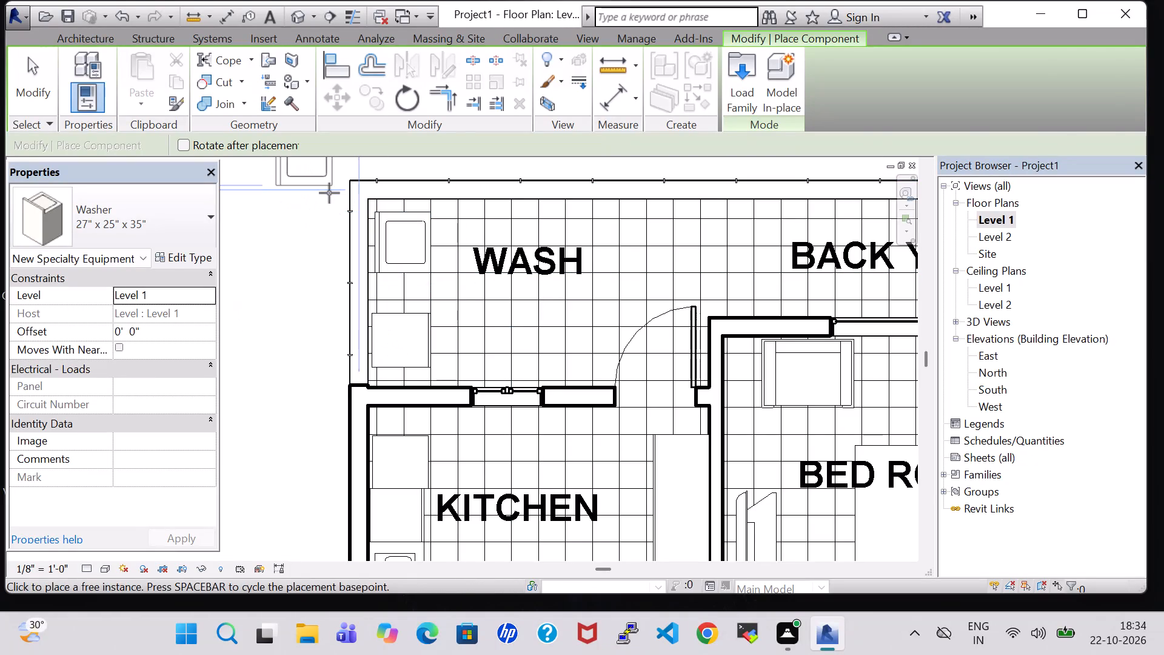
key("Escape")
Load the Trash Compactor family from the Domestic folder of the Specialty Equipment library.
left_click(179, 82)
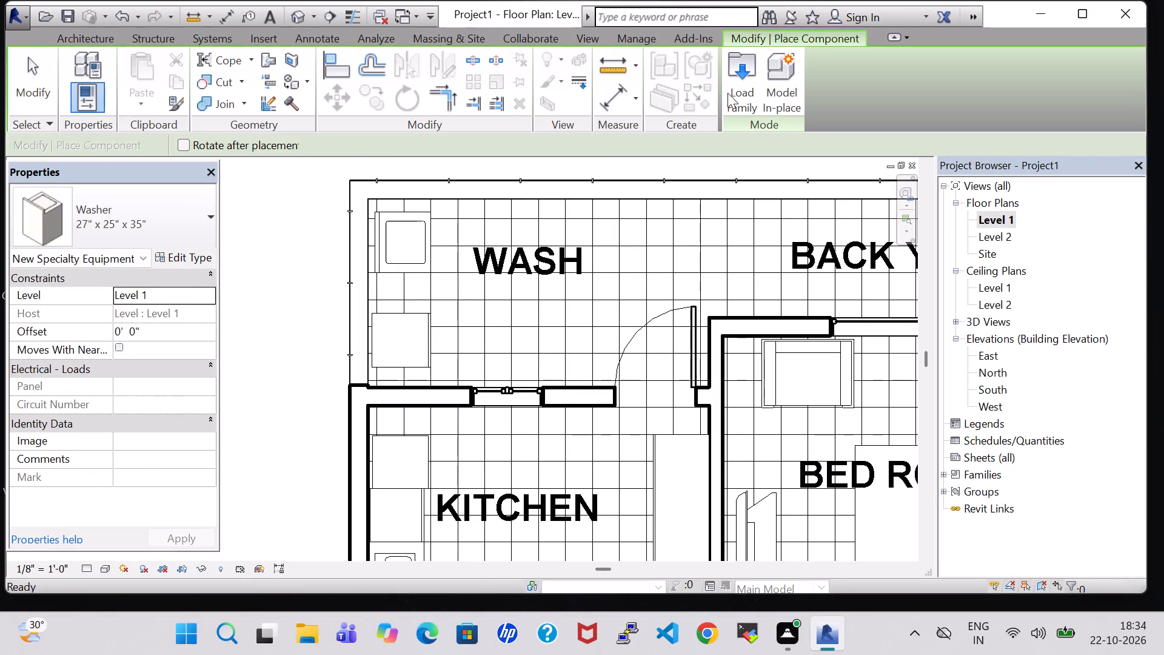
left_click(727, 93)
scroll(650, 347, "down", 1)
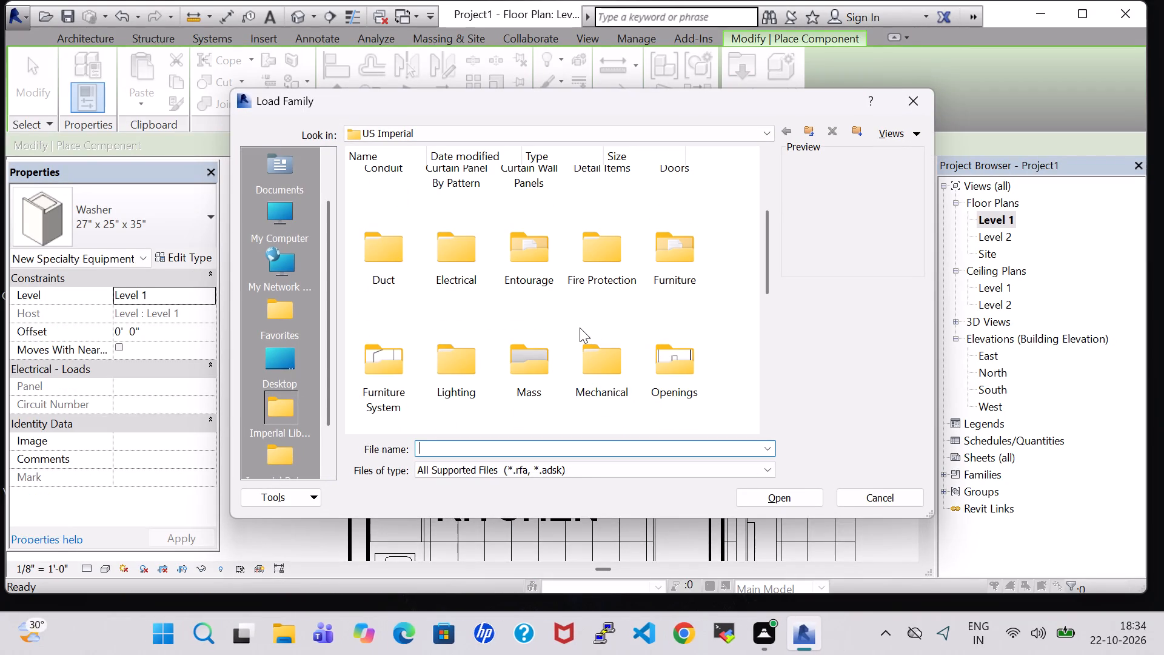
scroll(527, 312, "down", 1)
scroll(464, 276, "down", 2)
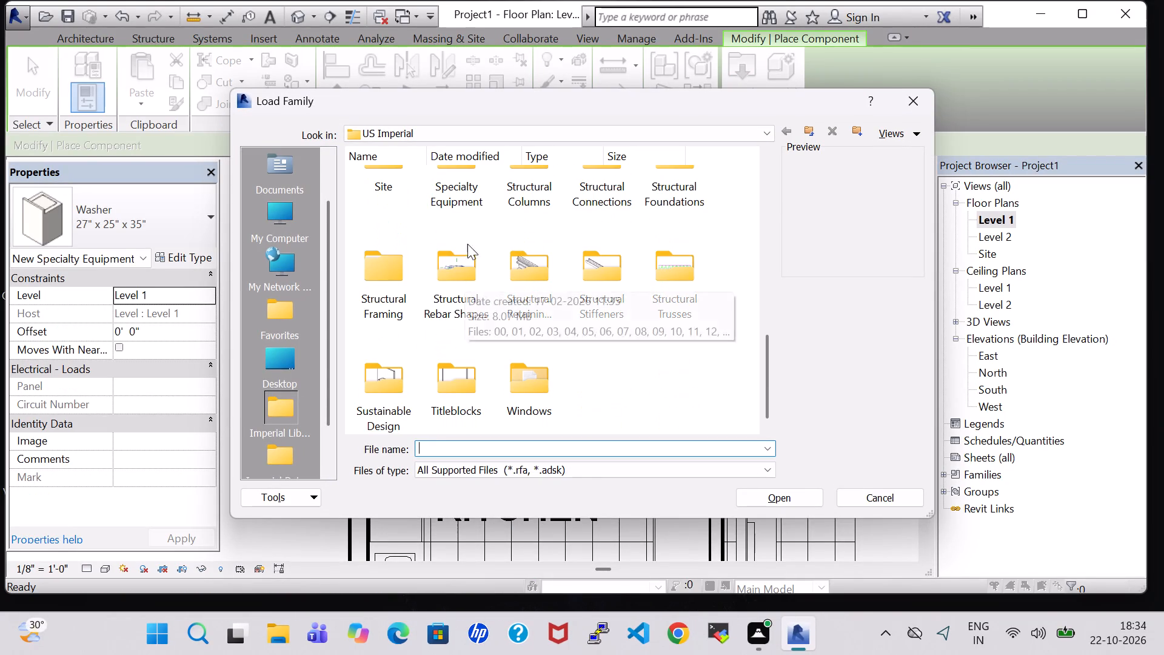
double_click(466, 196)
double_click(466, 201)
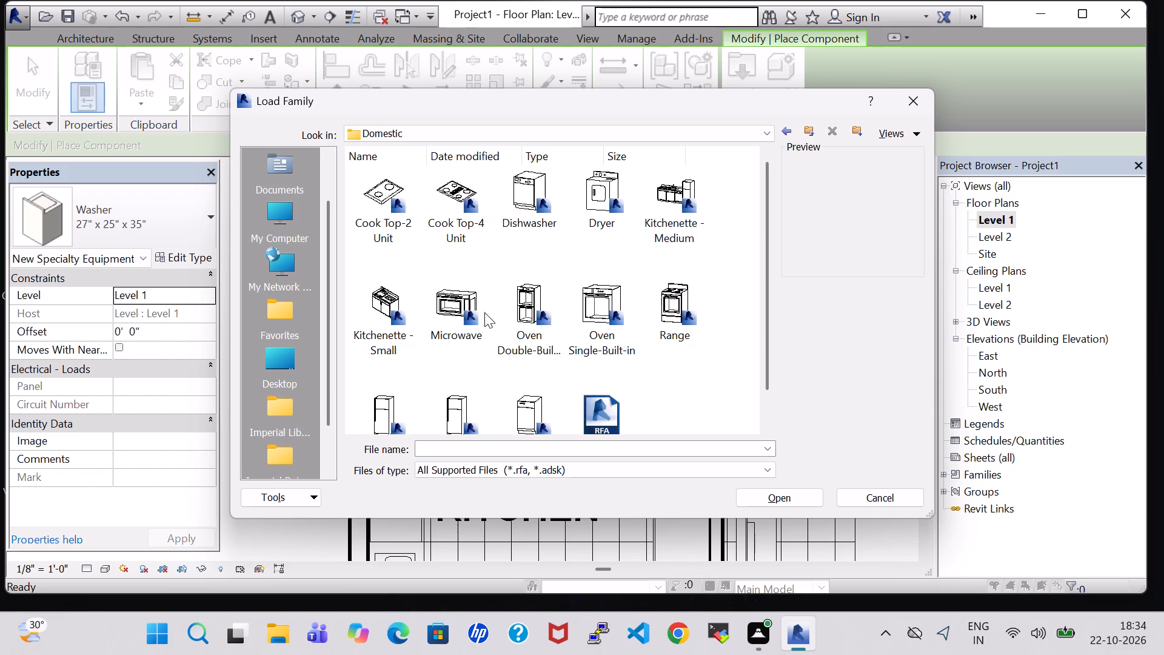
scroll(520, 365, "down", 1)
left_click(529, 371)
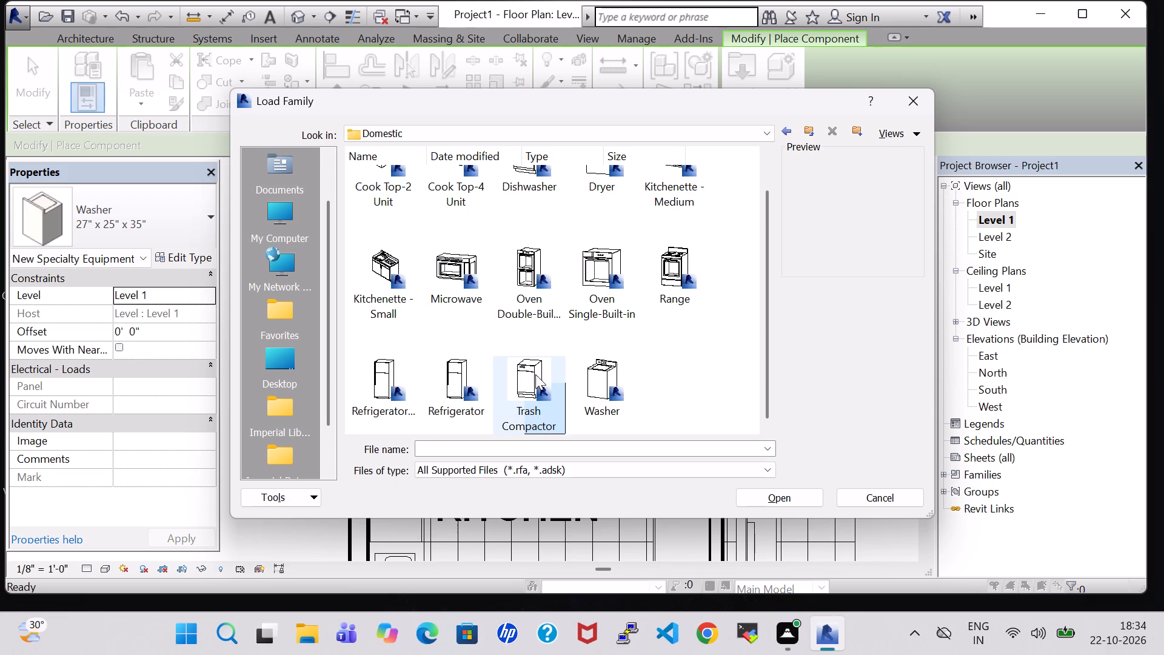
left_click(792, 501)
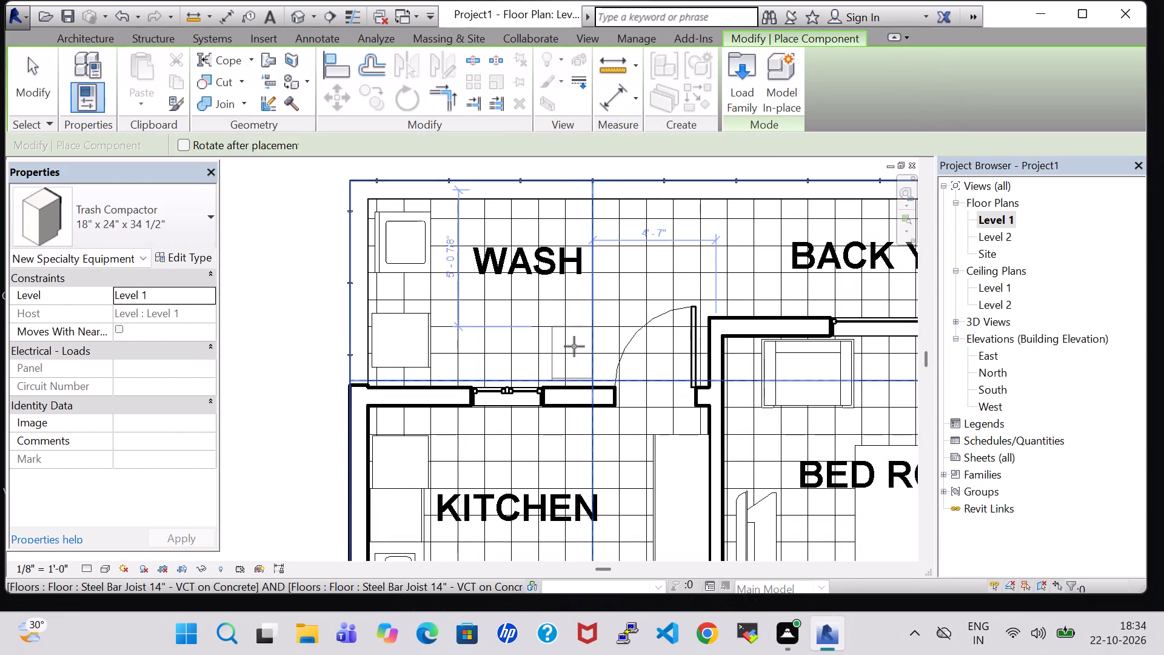
Place an 18" x 24" x 34 1/2" Trash Compactor between the wash area's window and door, about 7' 5" from the exterior wall.
key("space")
key("space")
key("space")
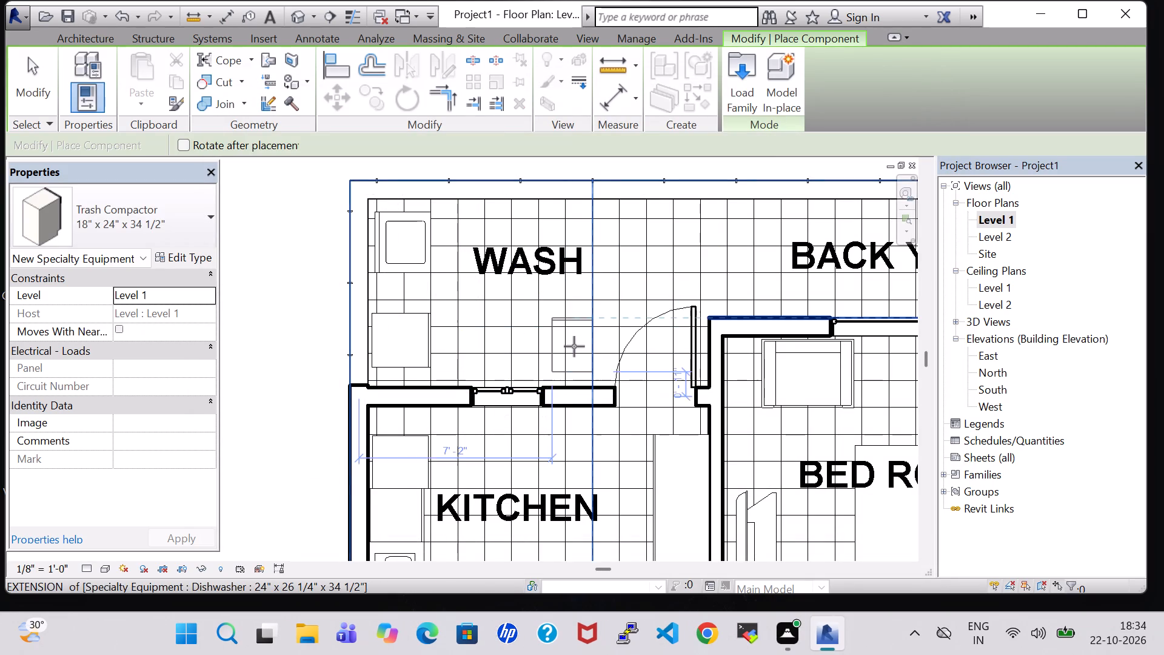
scroll(577, 367, "up", 4)
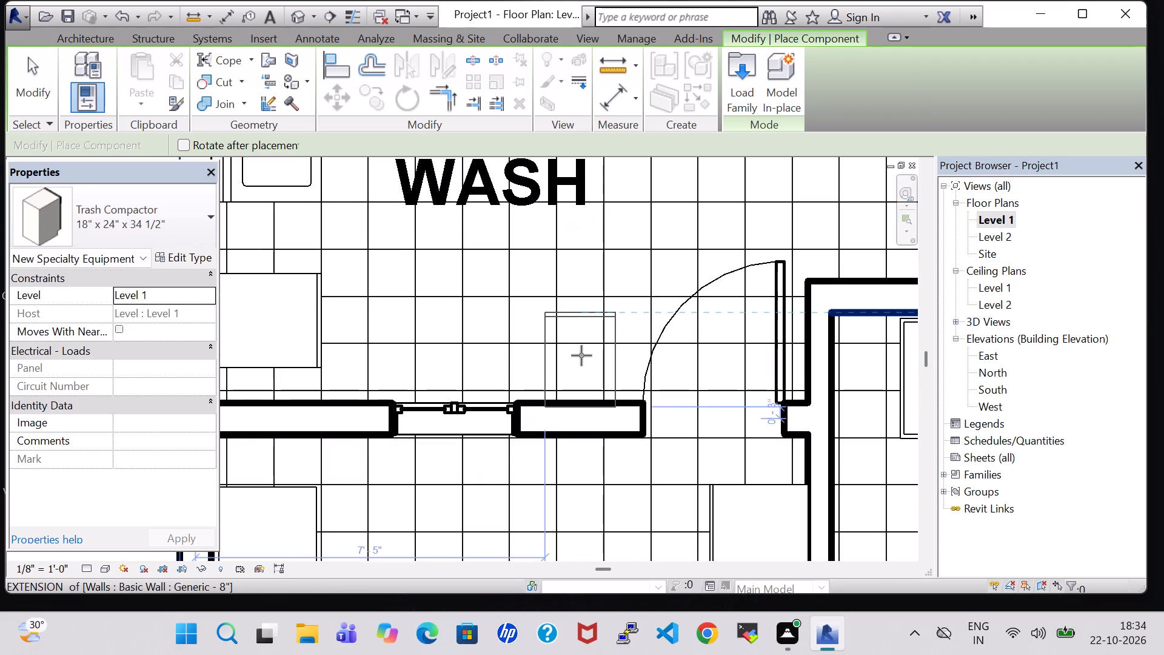
left_click(581, 349)
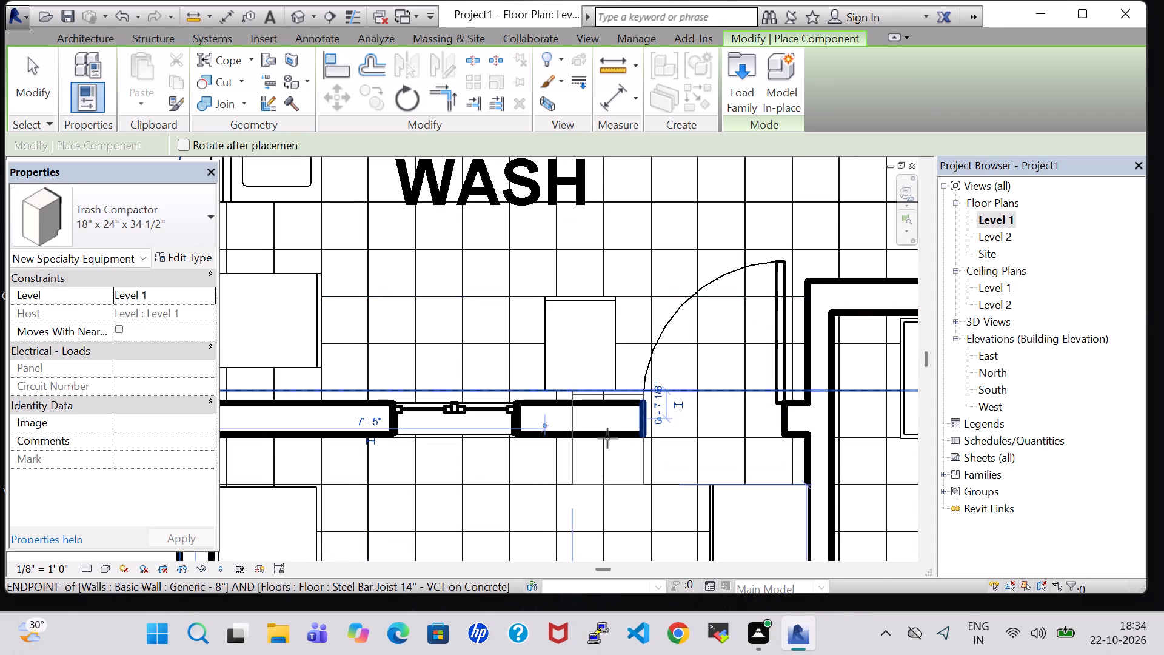
key("Escape")
key("Escape")
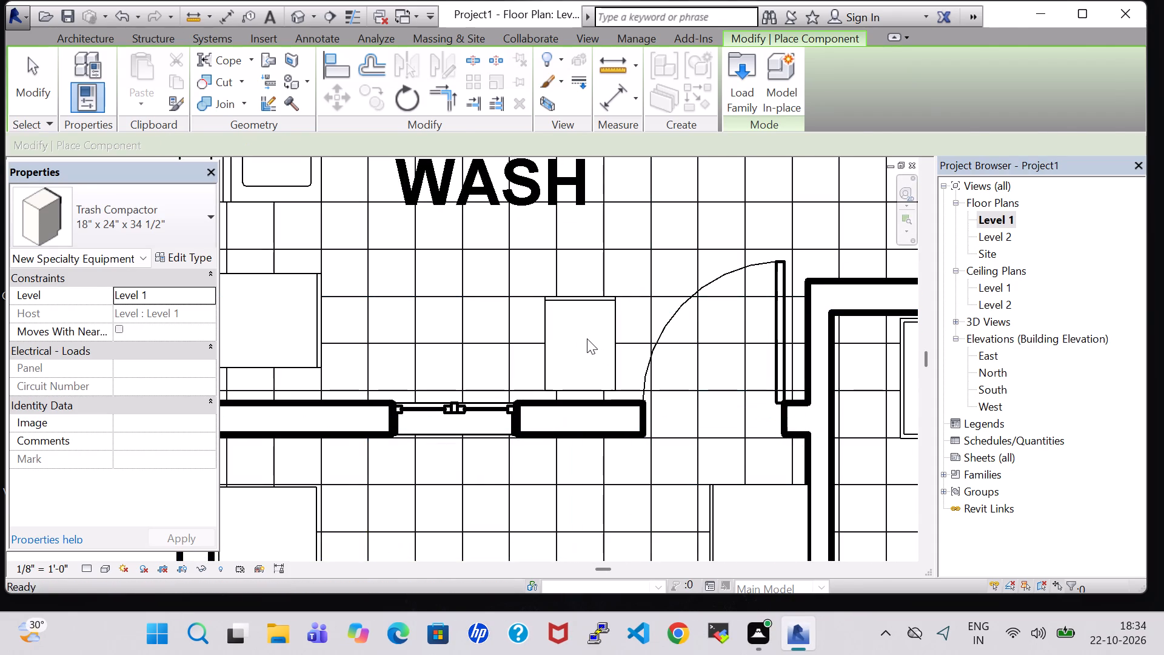
key("Escape")
Nudge the trash compactor closer to the wash area's lower wall, to about 0' 5" from it.
left_click(586, 309)
key("Down")
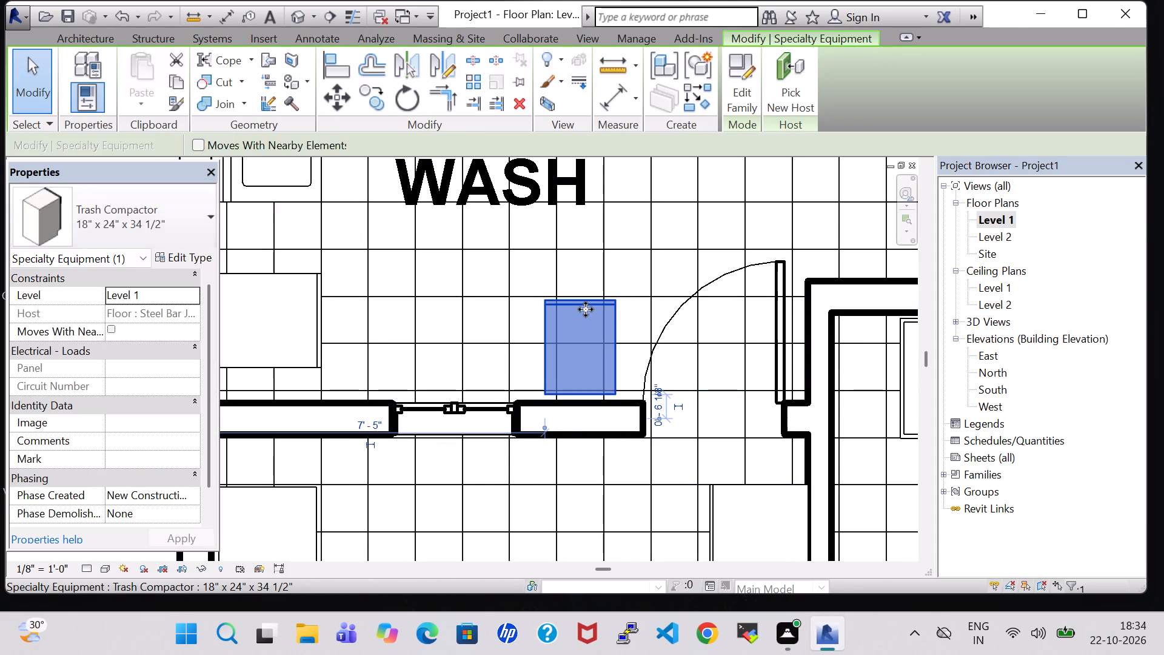
key("Down")
key("Down")
key("Up")
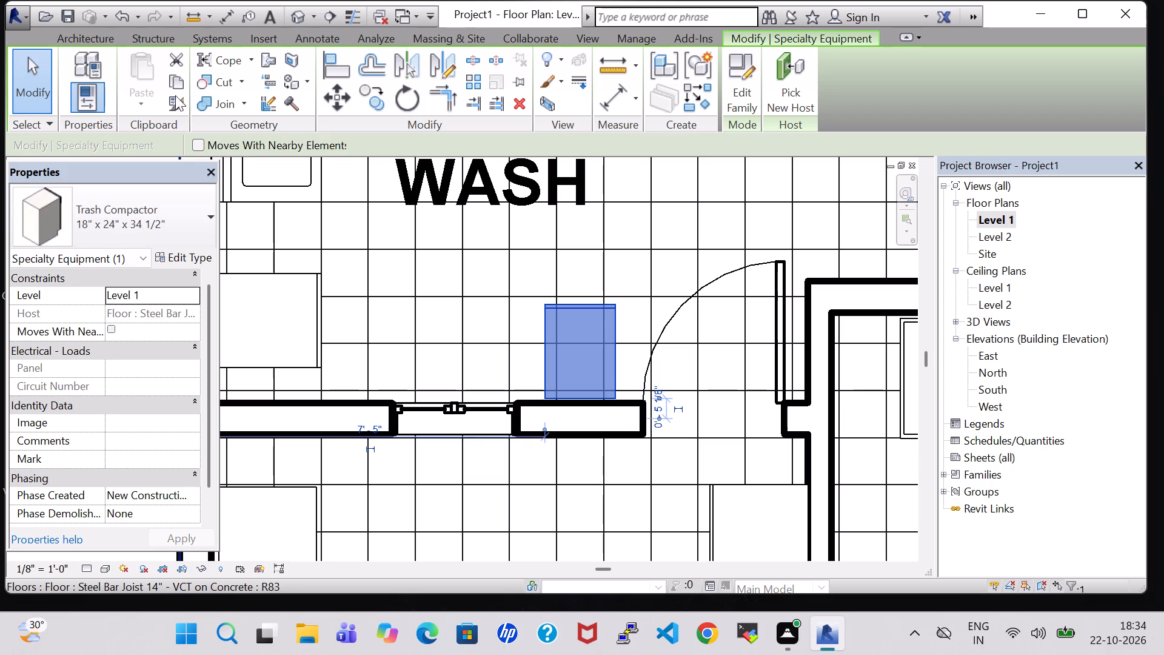
Load the Dryer family from the Domestic folder of the Specialty Equipment library.
left_click(64, 30)
left_click(67, 30)
left_click(68, 32)
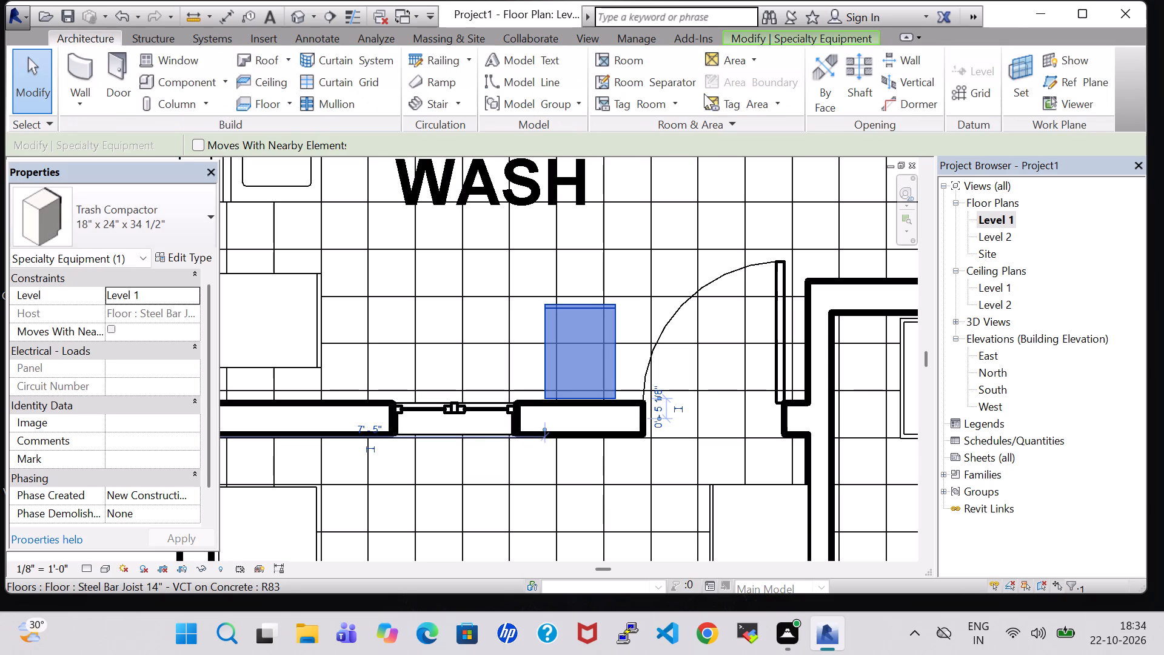
left_click(181, 86)
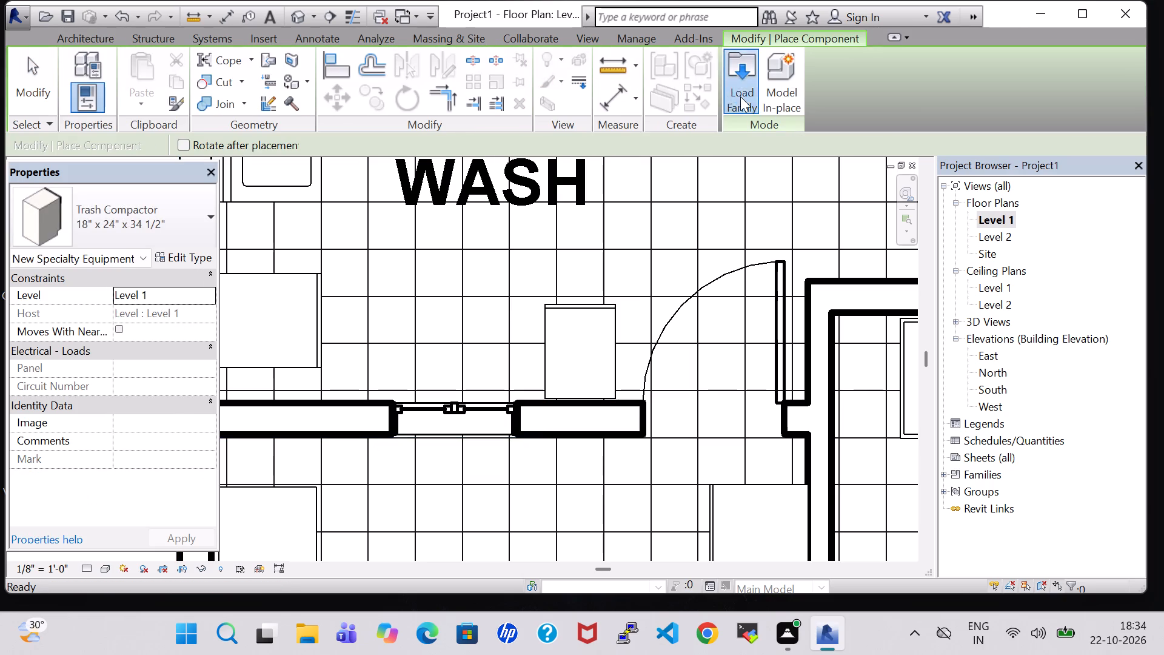
left_click(740, 96)
scroll(533, 275, "down", 4)
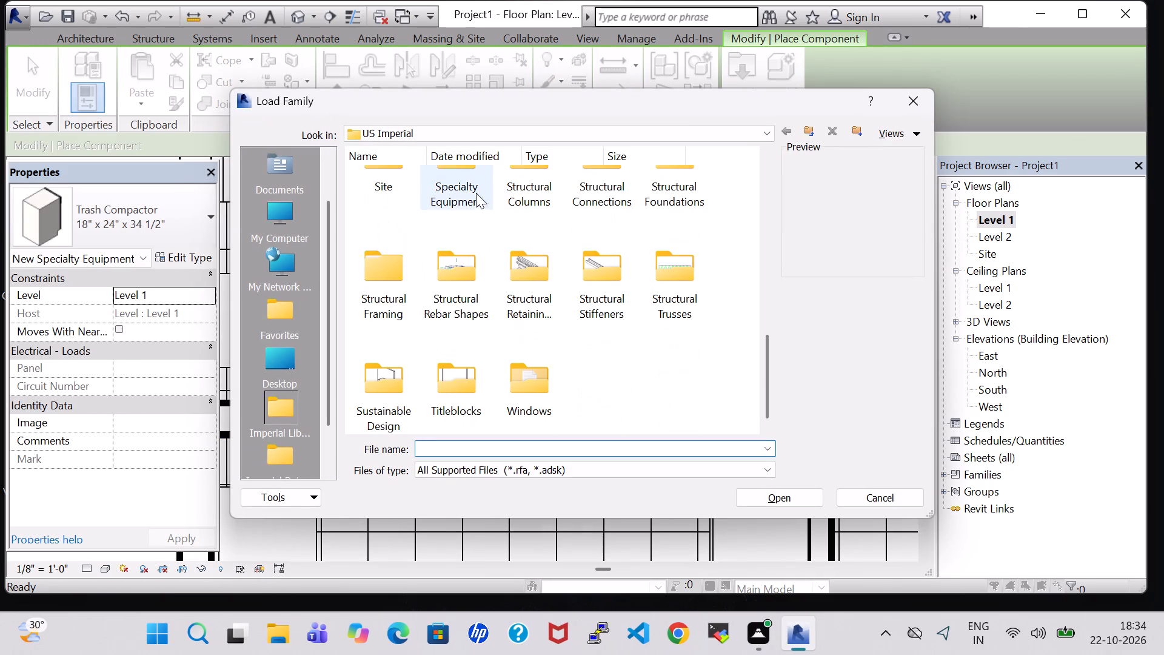
double_click(457, 187)
double_click(472, 207)
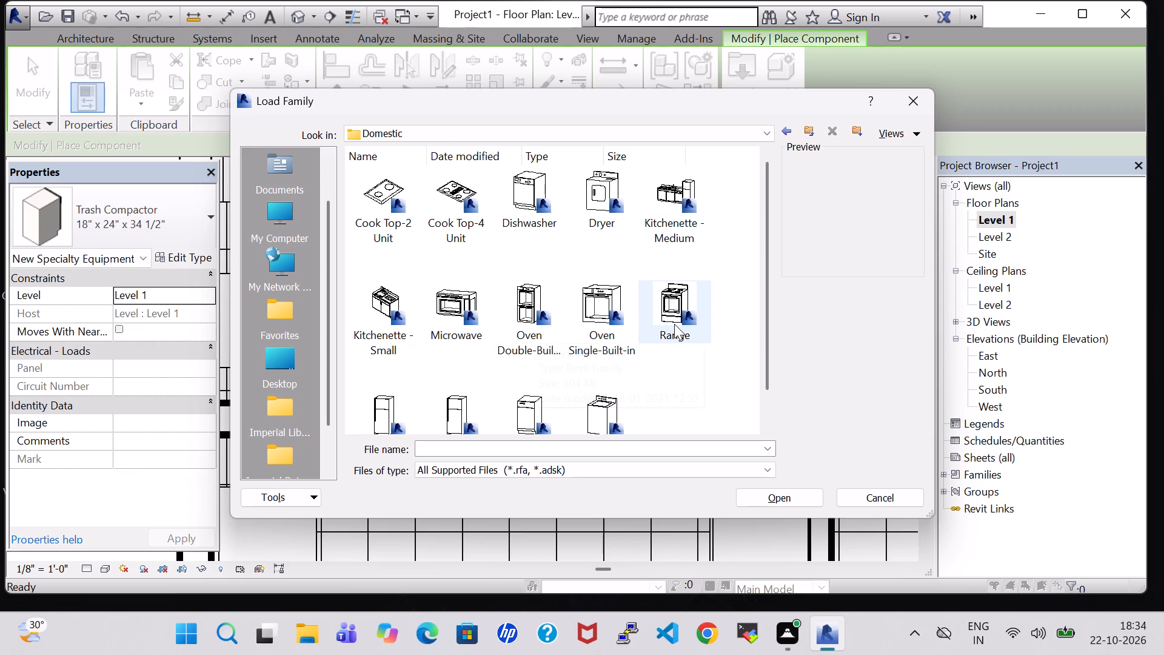
left_click(667, 309)
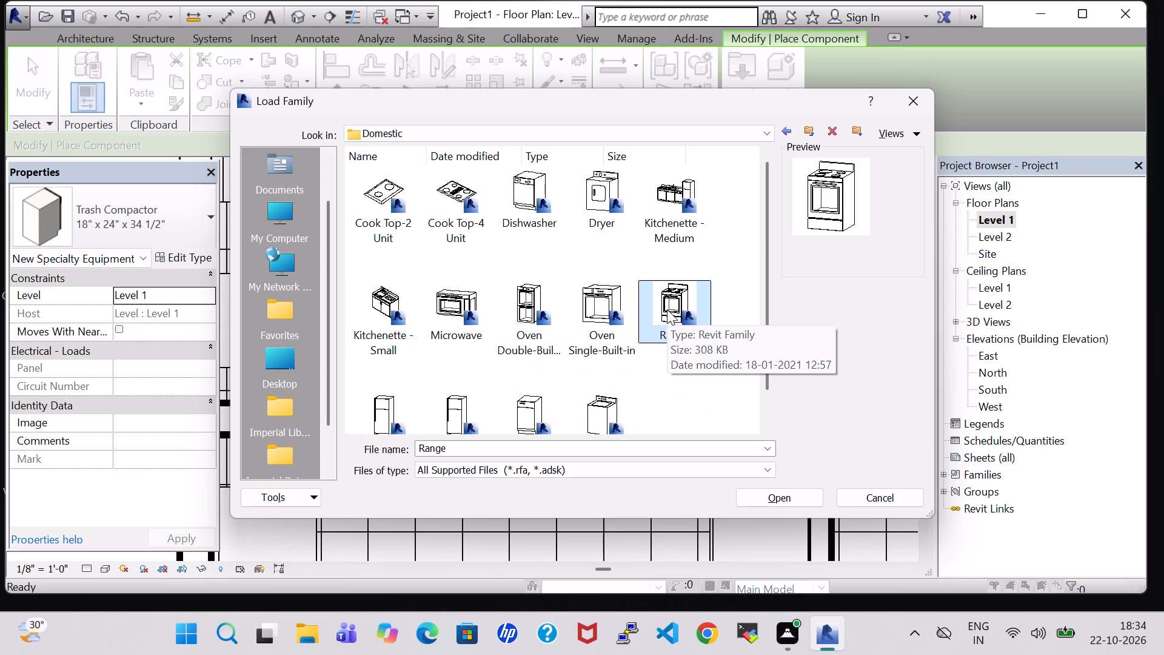
left_click(589, 204)
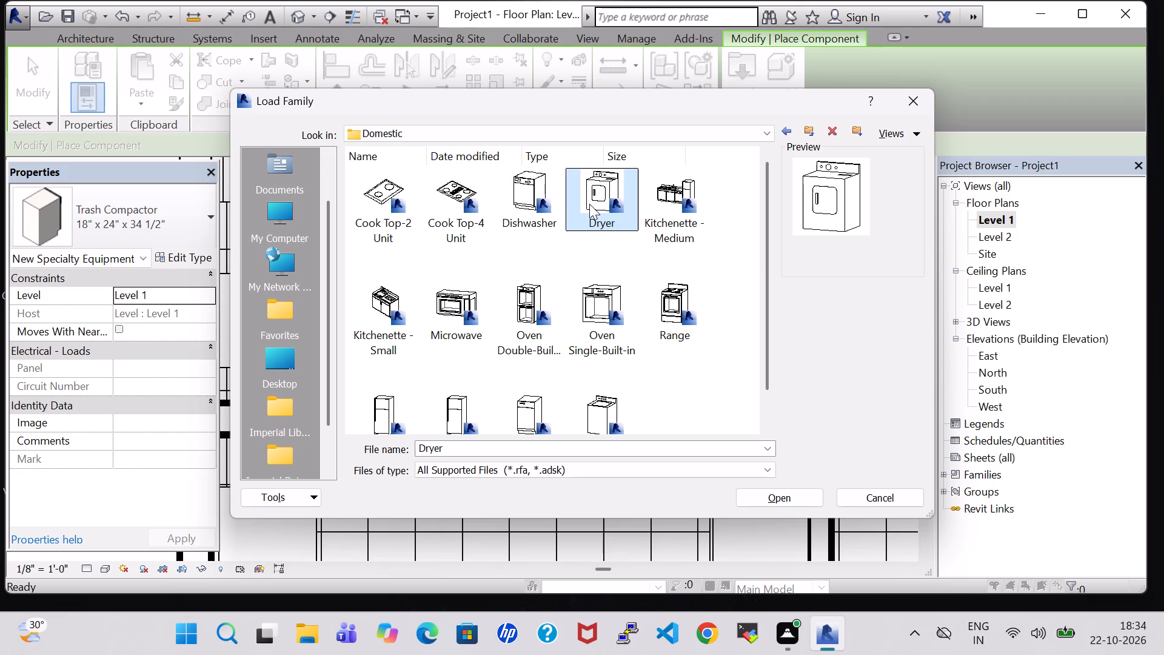
left_click(779, 494)
Place a rotated 27" x 25" x 35" Dryer along the wash area's upper wall, about 4' 4" from the exterior side wall.
scroll(674, 258, "down", 4)
middle_click_drag(570, 281, 554, 378)
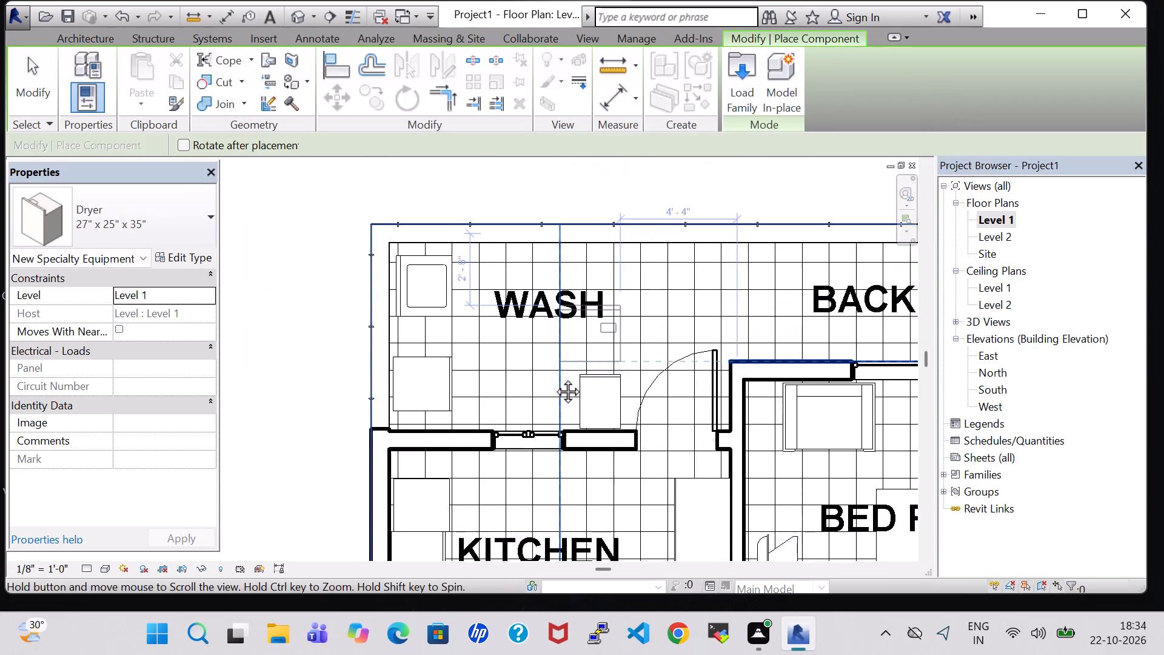
middle_click_drag(554, 378, 554, 381)
key("space")
key("space")
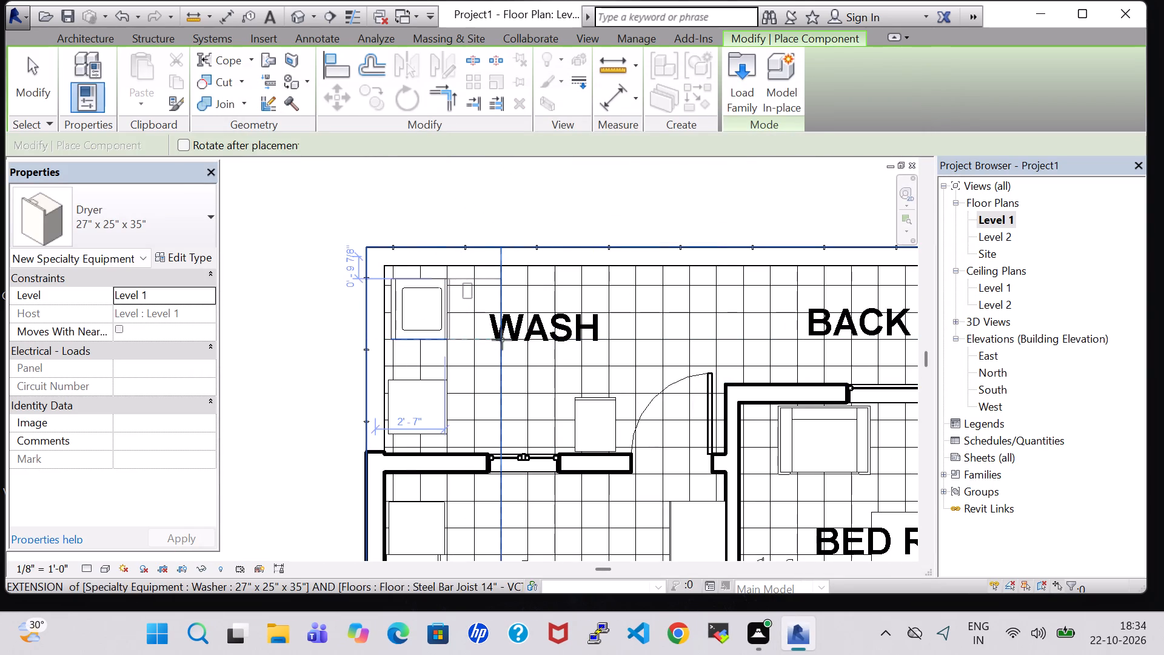
key("space")
key("space")
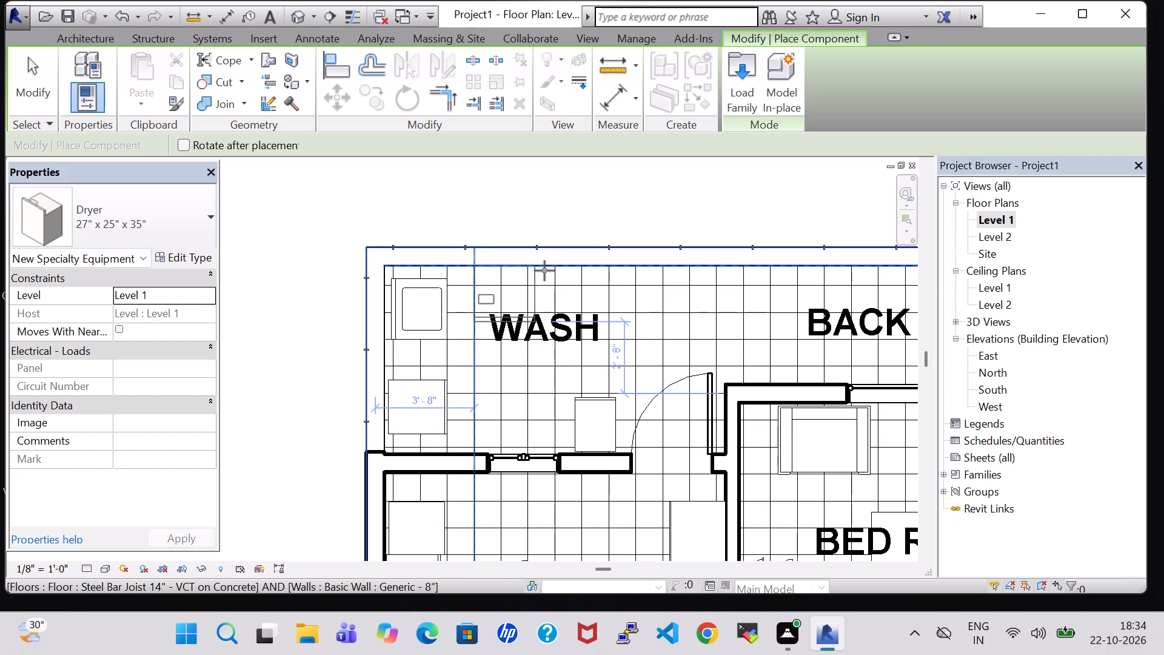
left_click(550, 270)
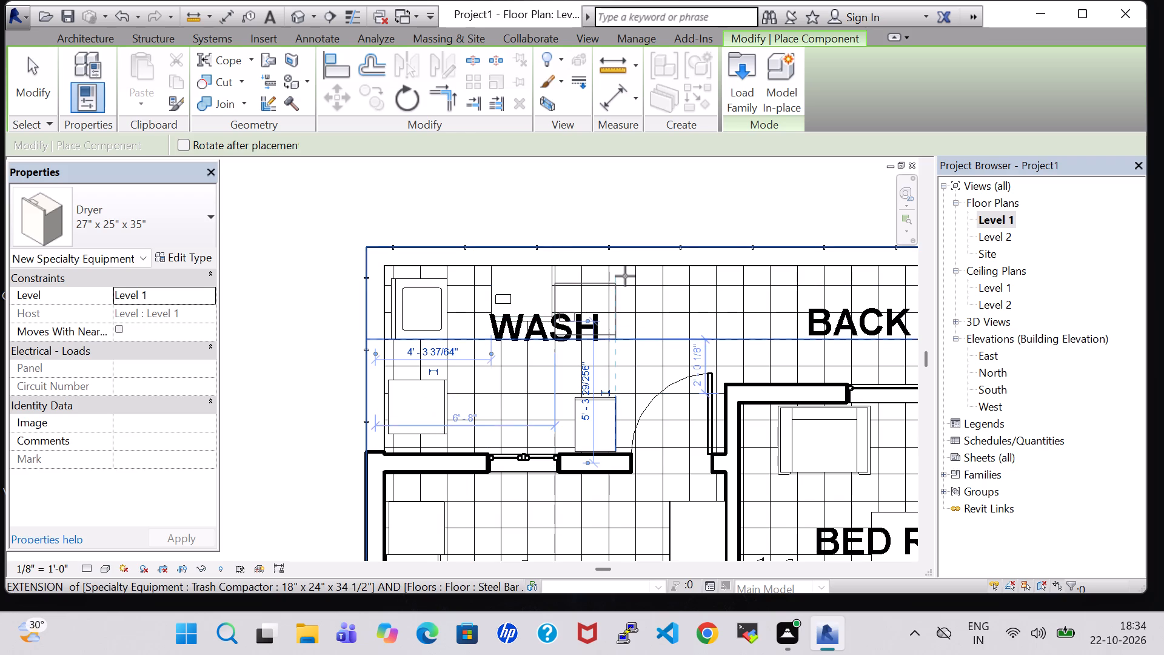
key("Escape")
key("Escape")
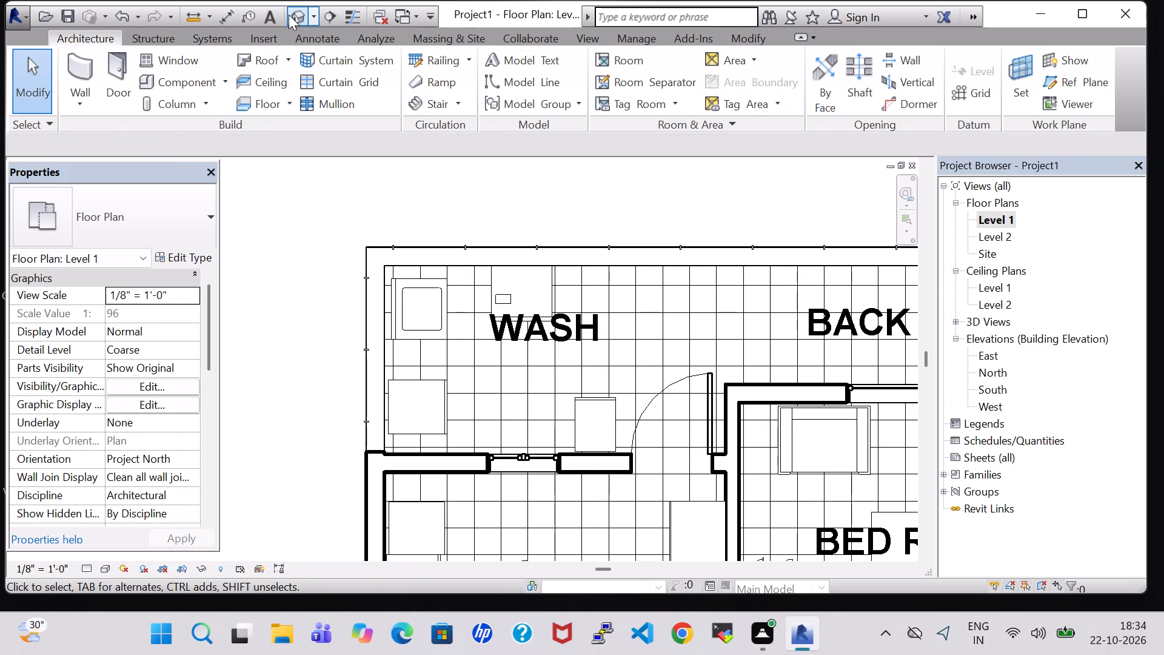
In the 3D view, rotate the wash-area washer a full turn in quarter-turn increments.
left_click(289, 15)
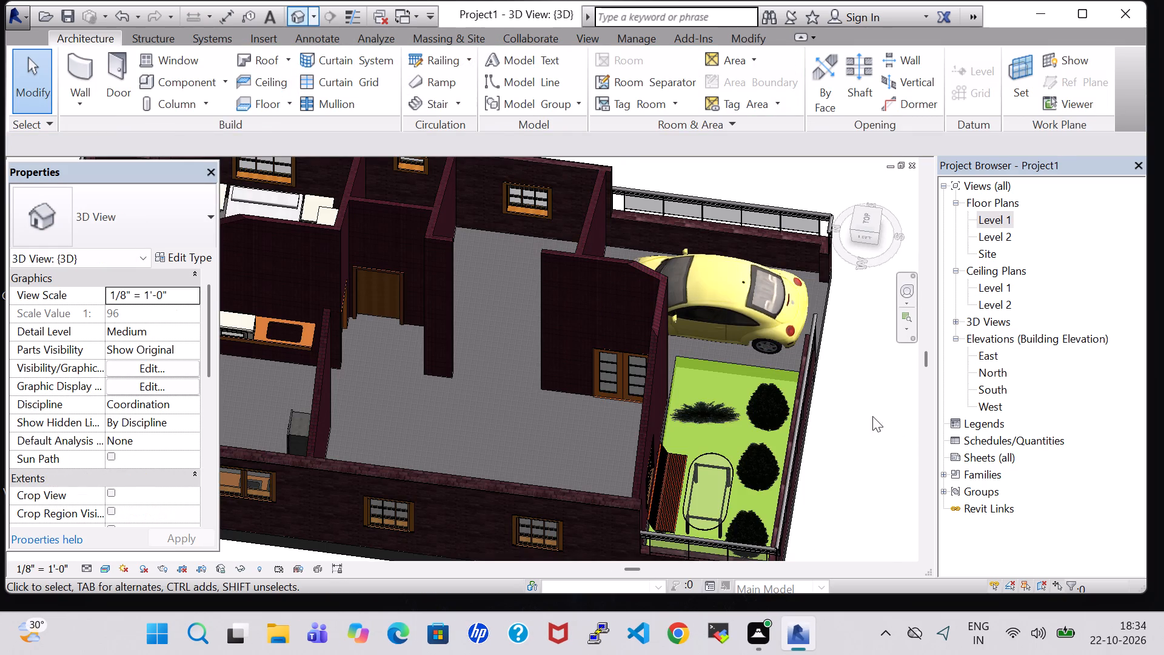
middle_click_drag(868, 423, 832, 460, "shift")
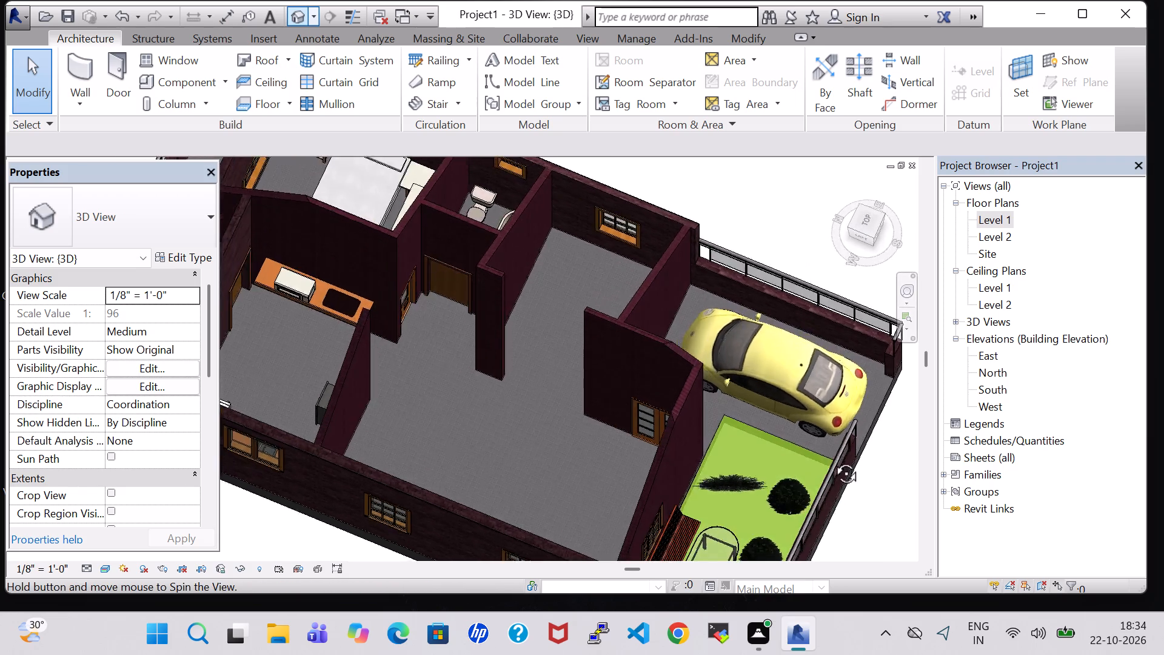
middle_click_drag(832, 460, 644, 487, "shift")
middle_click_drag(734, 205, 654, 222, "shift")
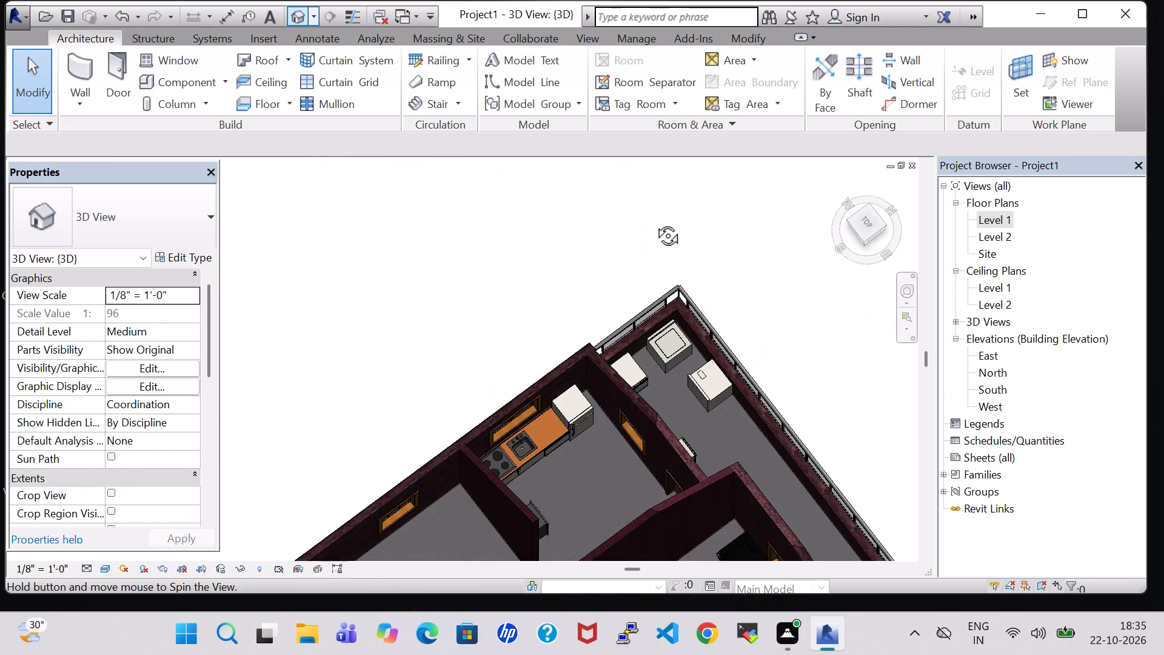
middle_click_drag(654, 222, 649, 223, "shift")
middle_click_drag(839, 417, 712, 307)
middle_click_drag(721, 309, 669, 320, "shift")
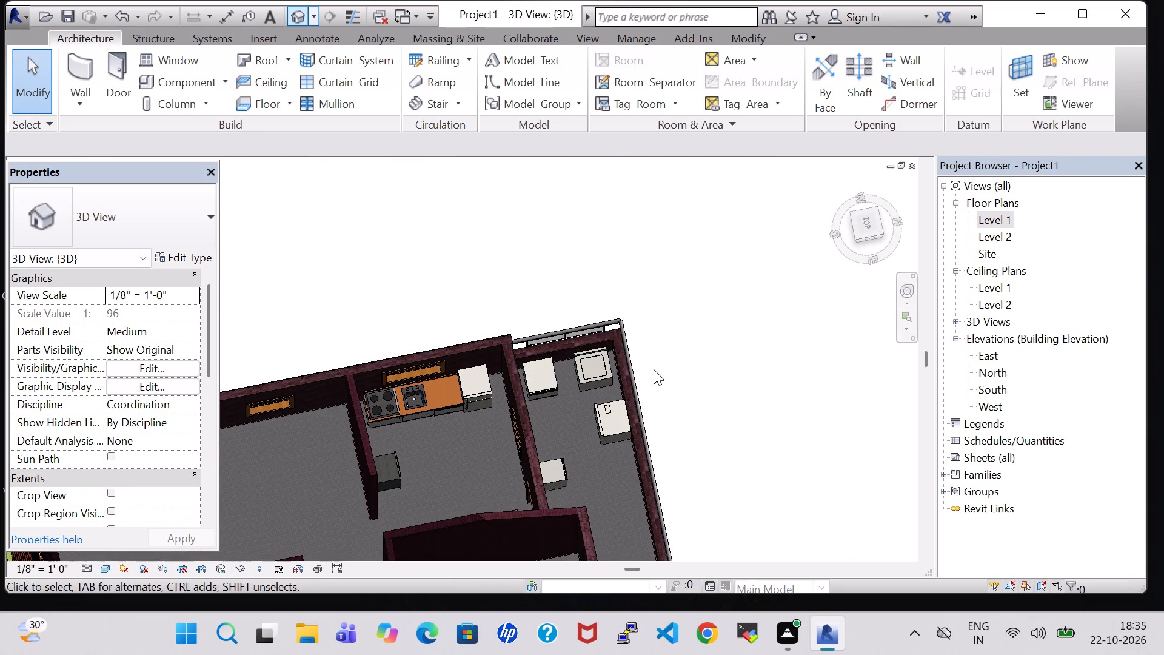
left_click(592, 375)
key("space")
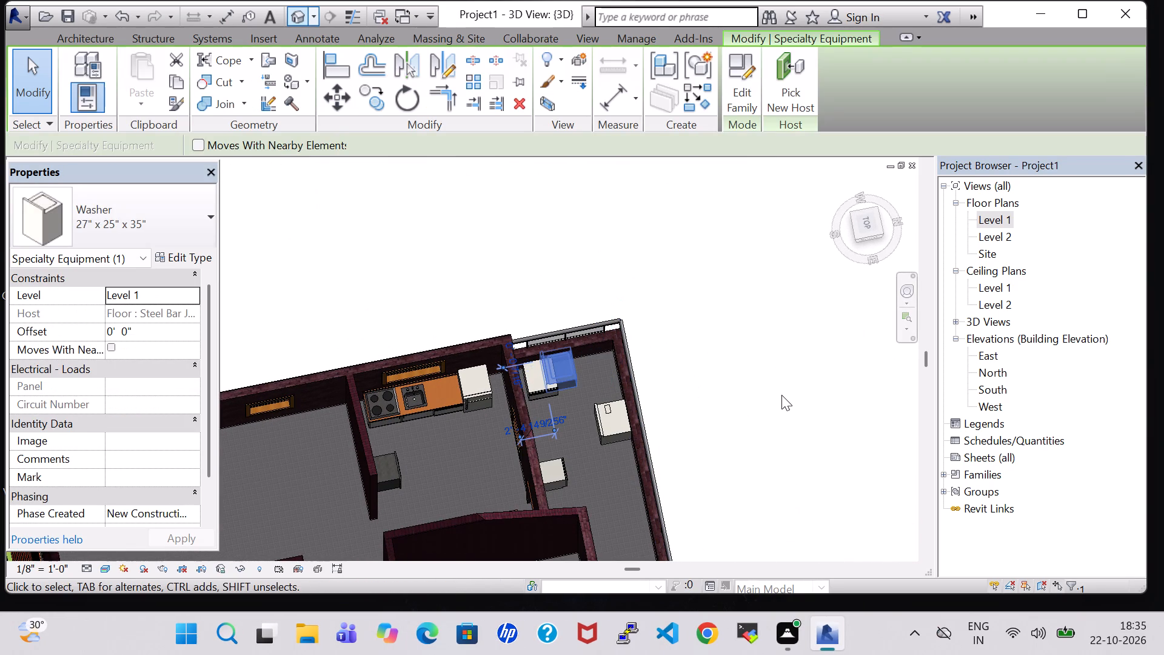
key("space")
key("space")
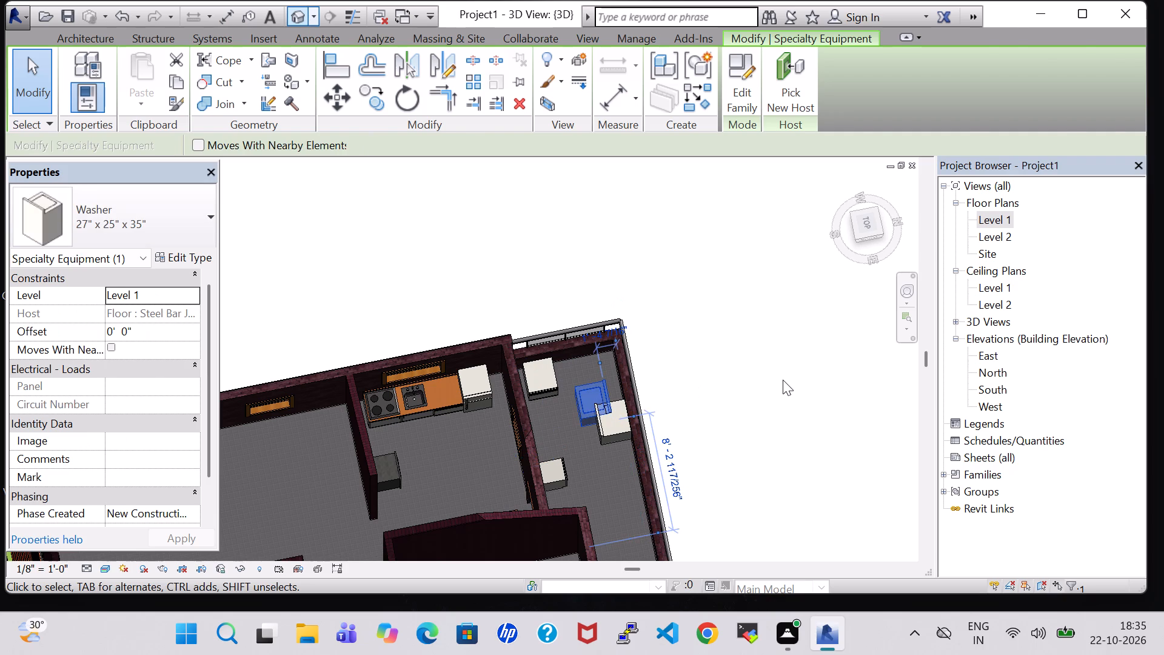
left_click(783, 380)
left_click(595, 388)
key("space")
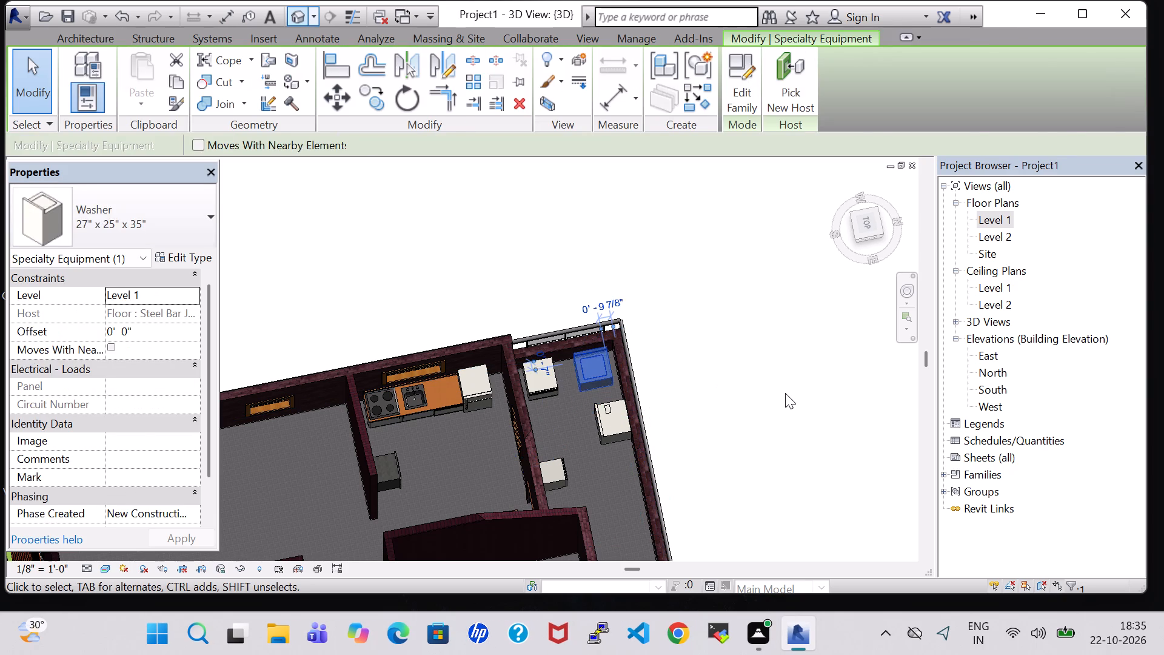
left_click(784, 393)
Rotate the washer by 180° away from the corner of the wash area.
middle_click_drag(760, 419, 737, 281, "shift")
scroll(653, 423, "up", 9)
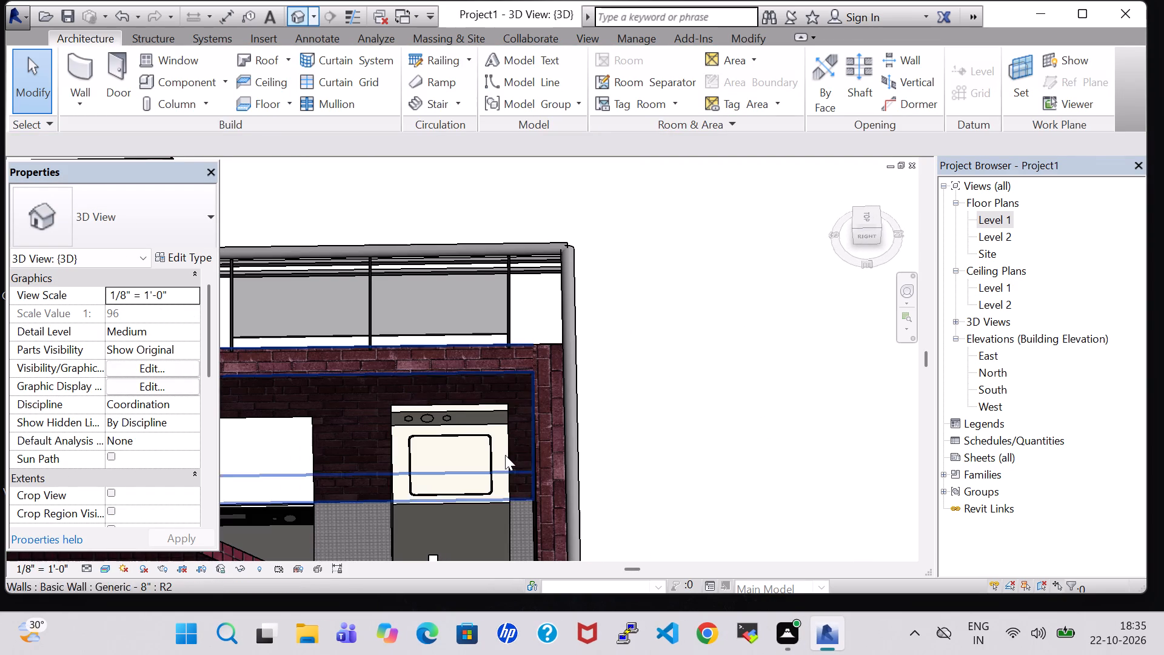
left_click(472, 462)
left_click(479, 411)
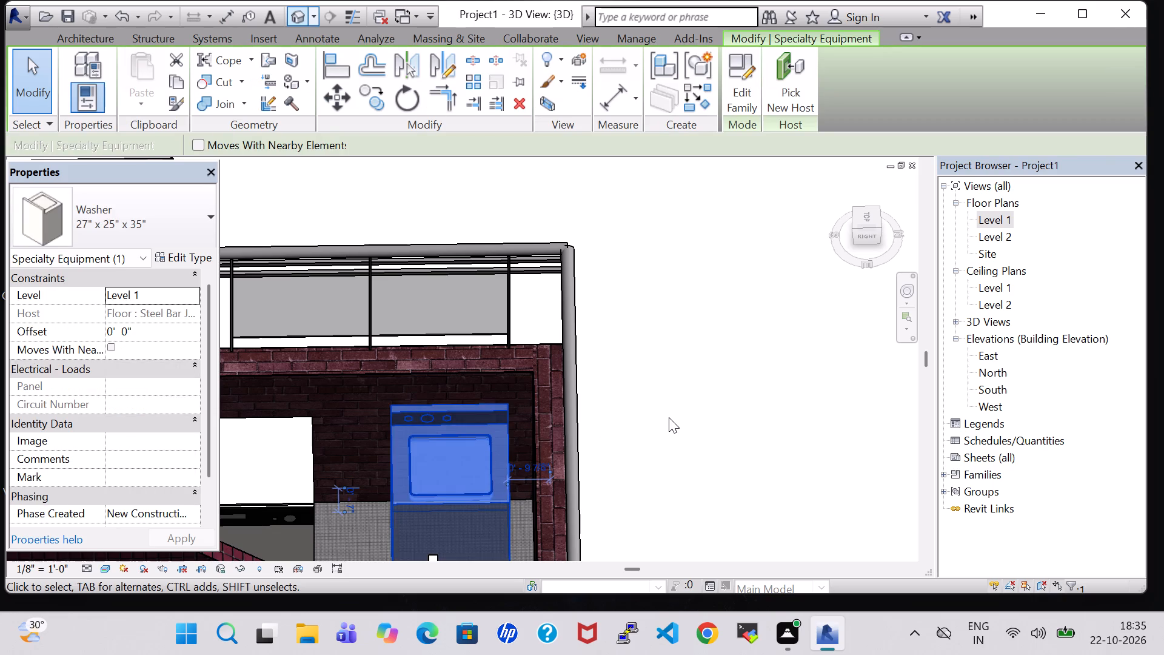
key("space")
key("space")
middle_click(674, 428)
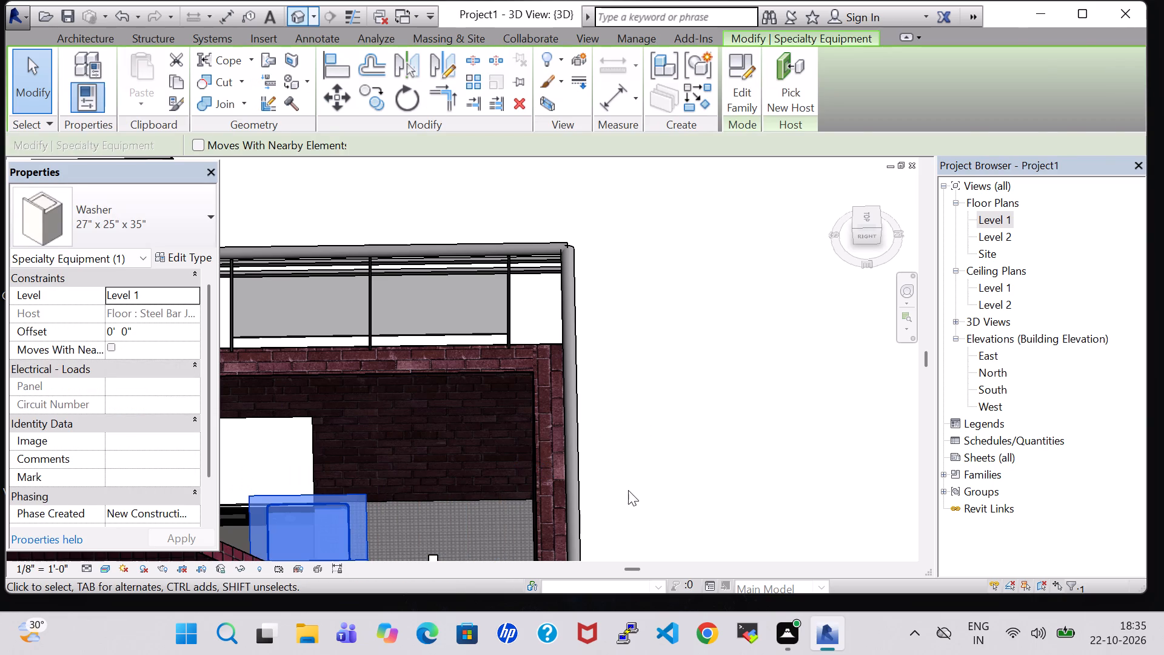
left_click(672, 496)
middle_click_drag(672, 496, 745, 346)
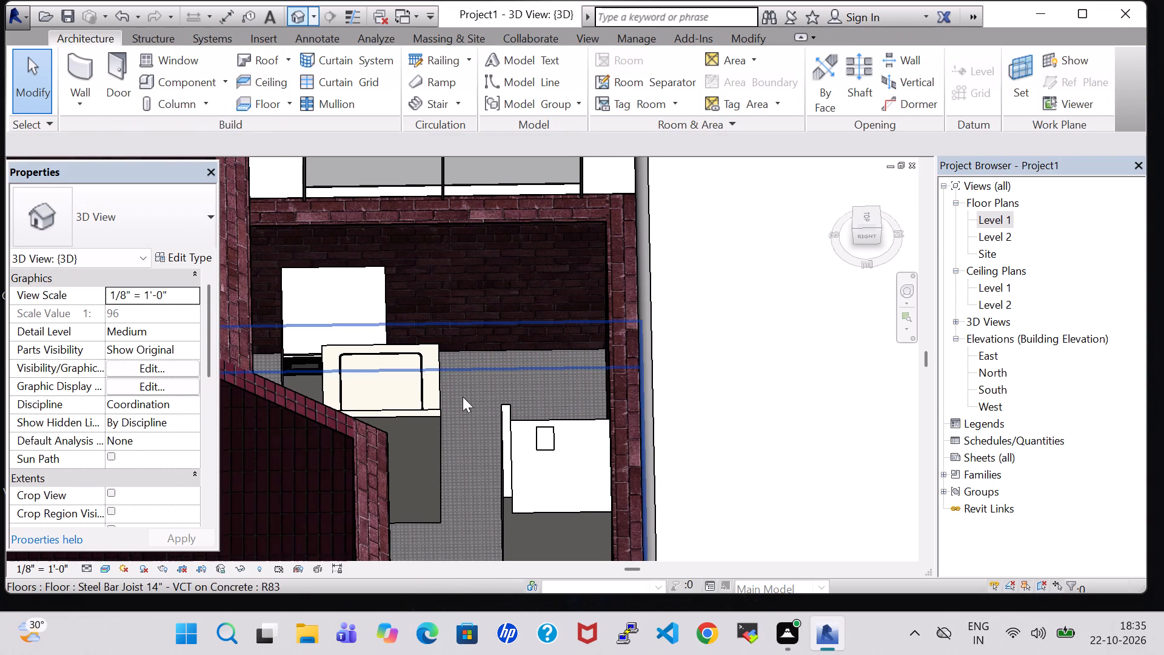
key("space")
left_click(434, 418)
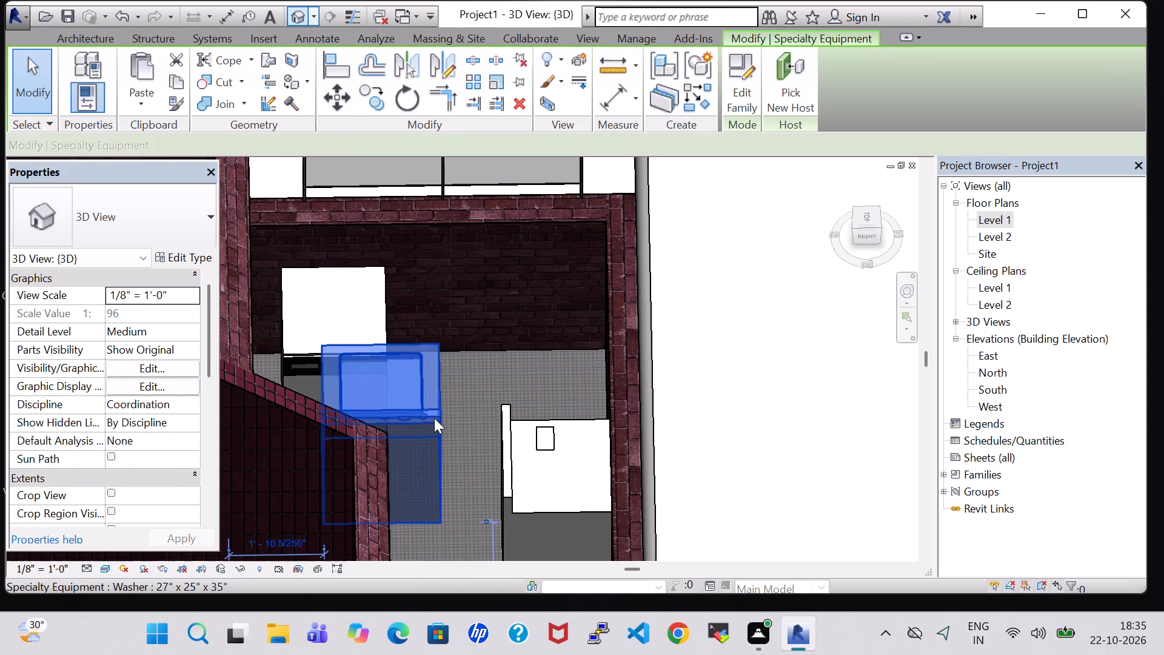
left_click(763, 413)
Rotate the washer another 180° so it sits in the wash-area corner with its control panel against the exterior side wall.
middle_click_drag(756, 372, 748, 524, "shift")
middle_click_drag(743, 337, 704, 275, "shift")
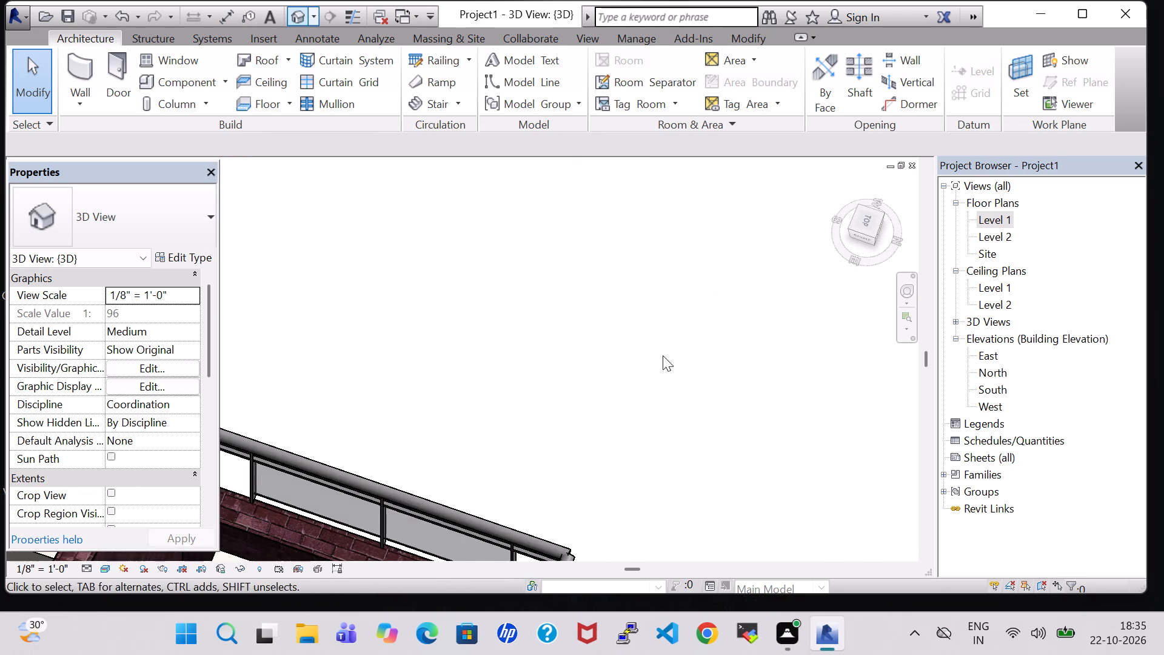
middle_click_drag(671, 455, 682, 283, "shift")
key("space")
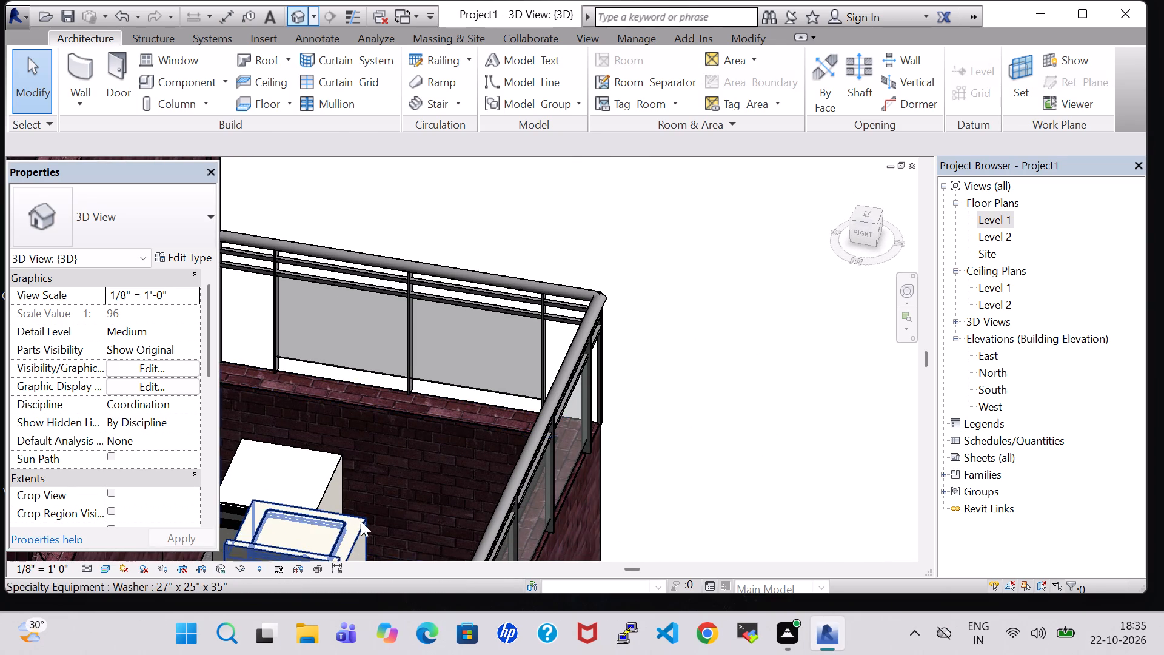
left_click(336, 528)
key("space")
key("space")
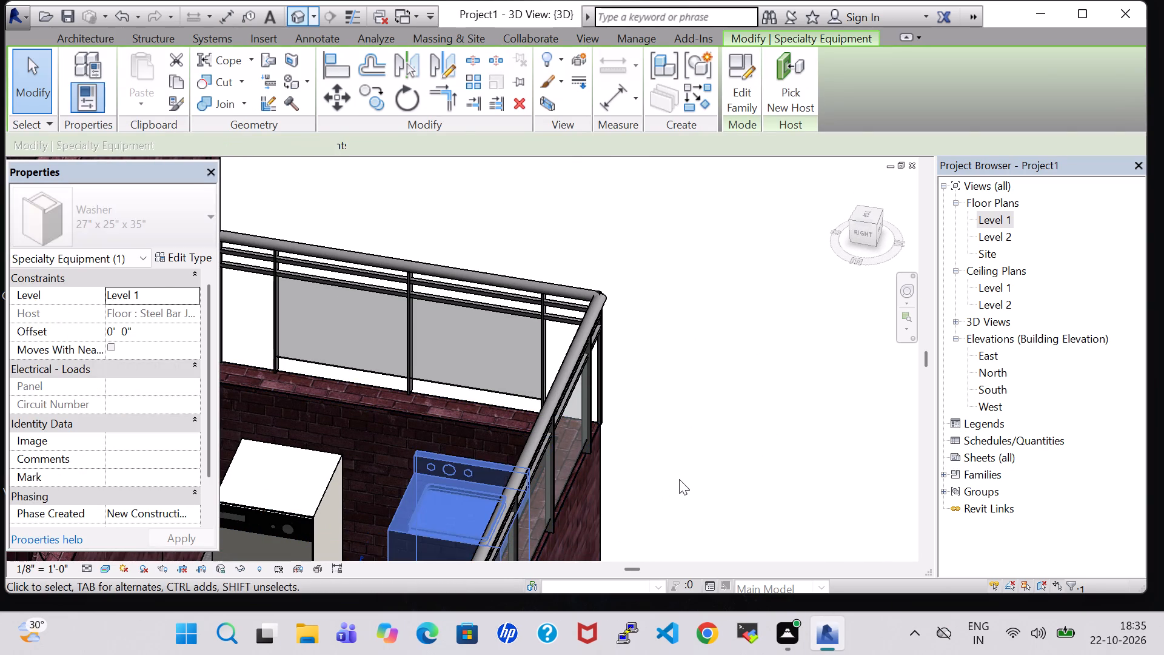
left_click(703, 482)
Rotate the wash-area dryer by 180° so its front faces into the room.
middle_click_drag(697, 490, 739, 486, "shift")
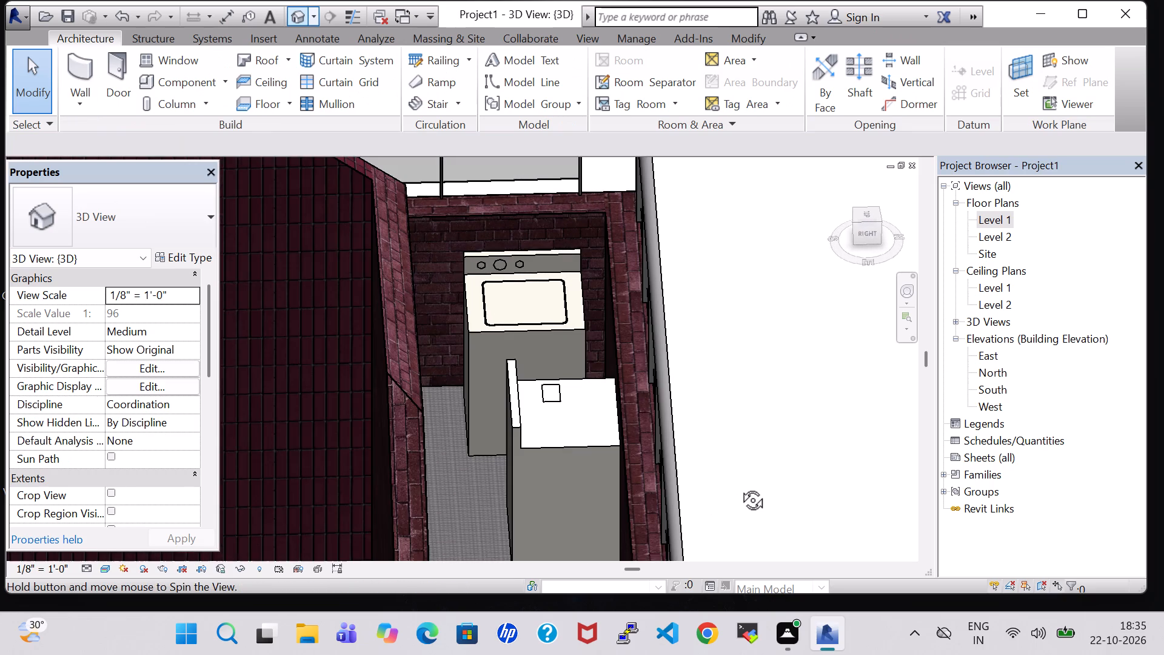
middle_click_drag(739, 486, 734, 495, "shift")
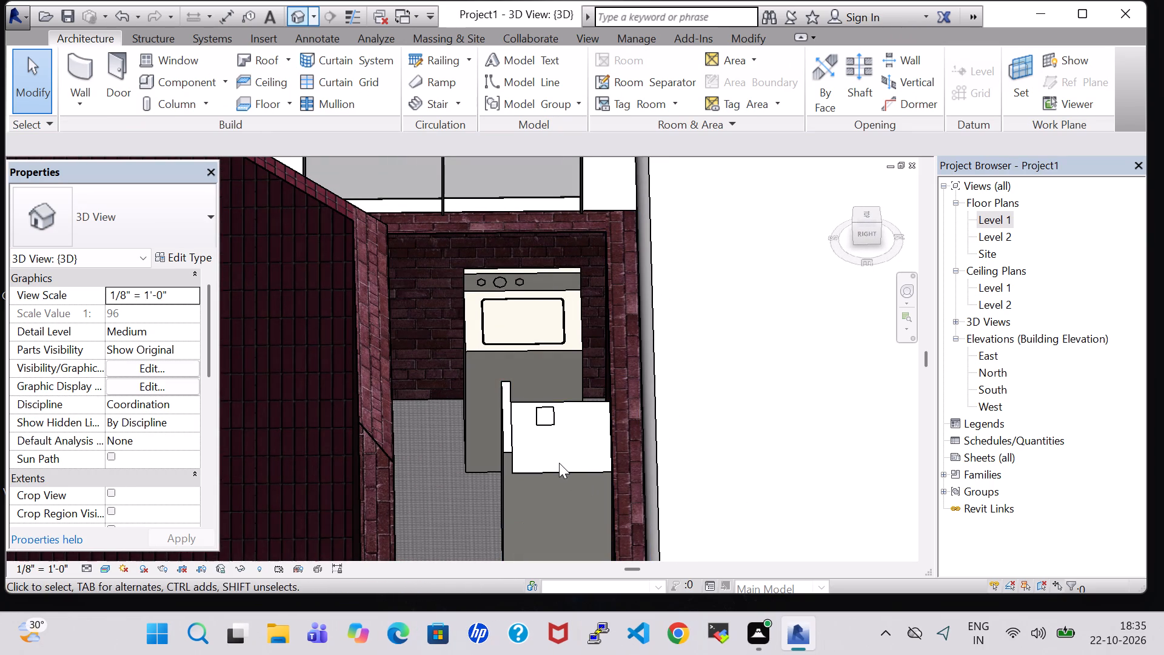
middle_click_drag(758, 452, 808, 457, "shift")
scroll(657, 259, "down", 6)
middle_click_drag(684, 201, 789, 380, "shift")
scroll(700, 283, "down", 1, "shift")
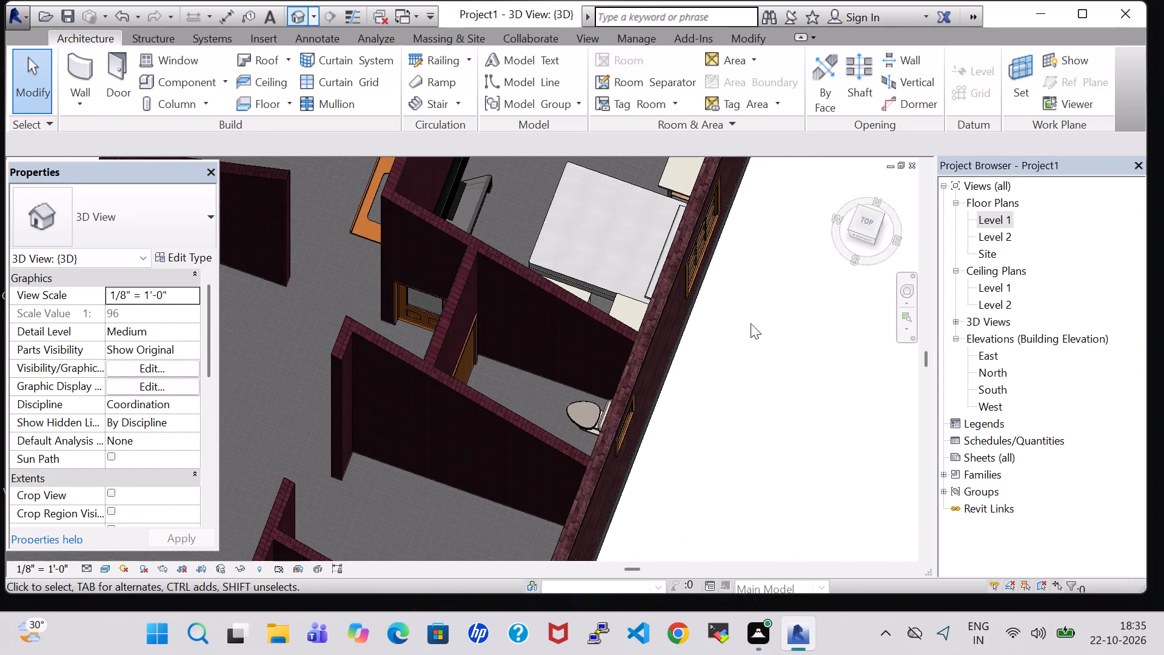
middle_click_drag(508, 201, 538, 625)
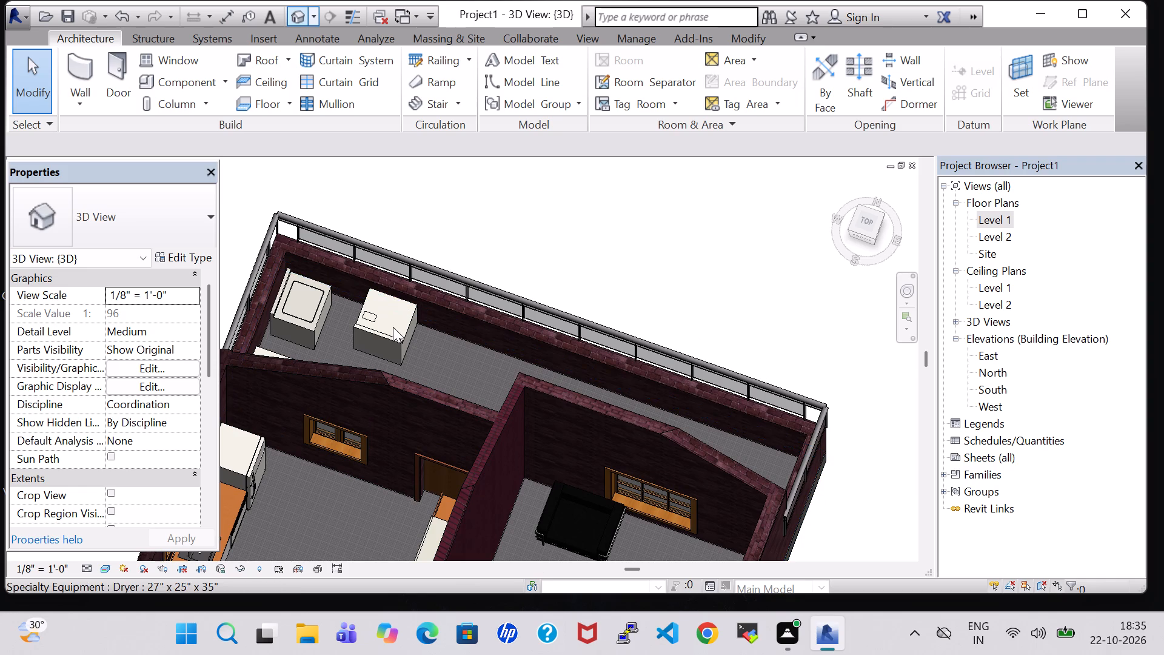
left_click(392, 340)
key("space")
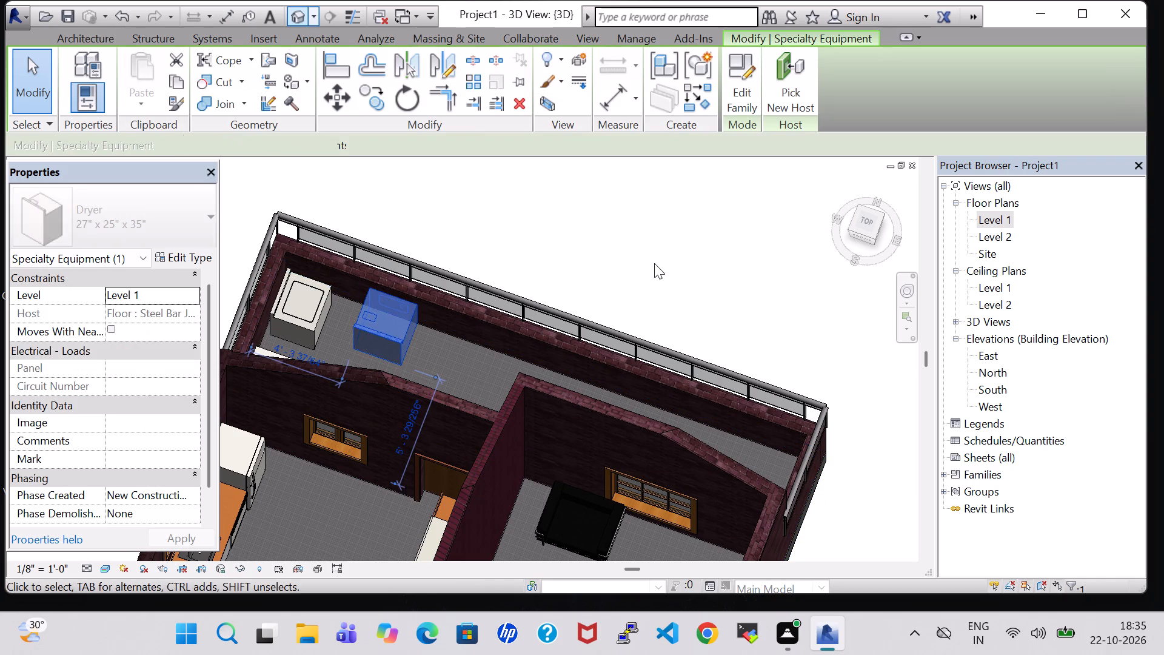
key("space")
left_click(639, 244)
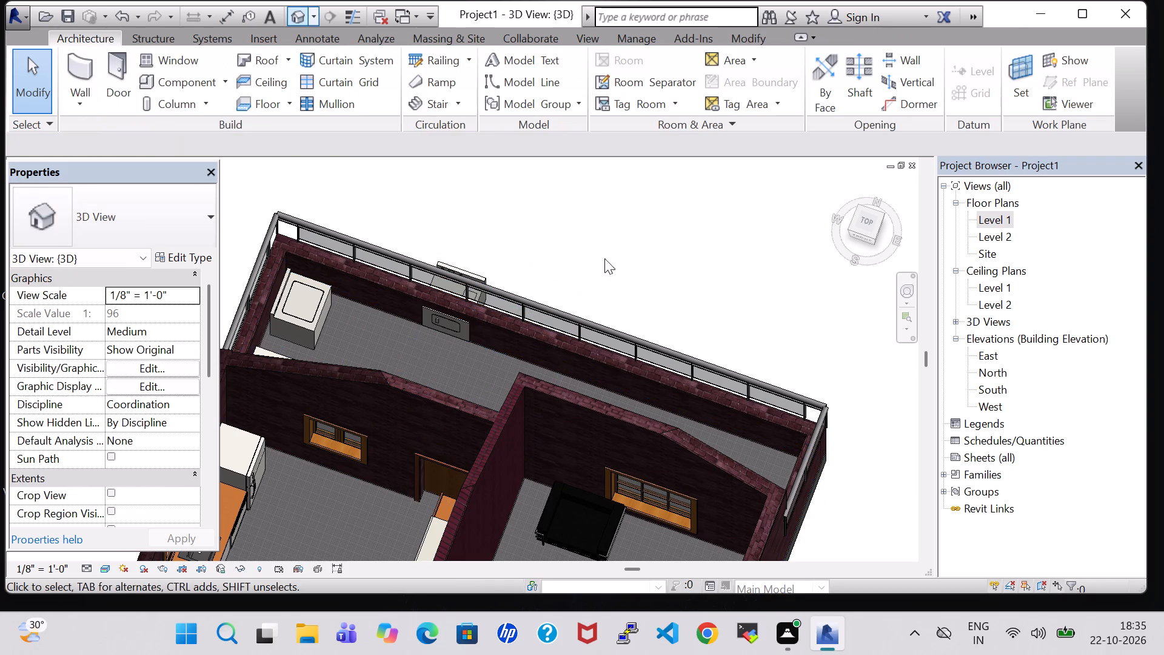
In the Level 1 floor plan, nudge the dryer down inside the wash area, to about 0' 5" from the upper wall.
double_click(1006, 223)
scroll(706, 343, "down", 1)
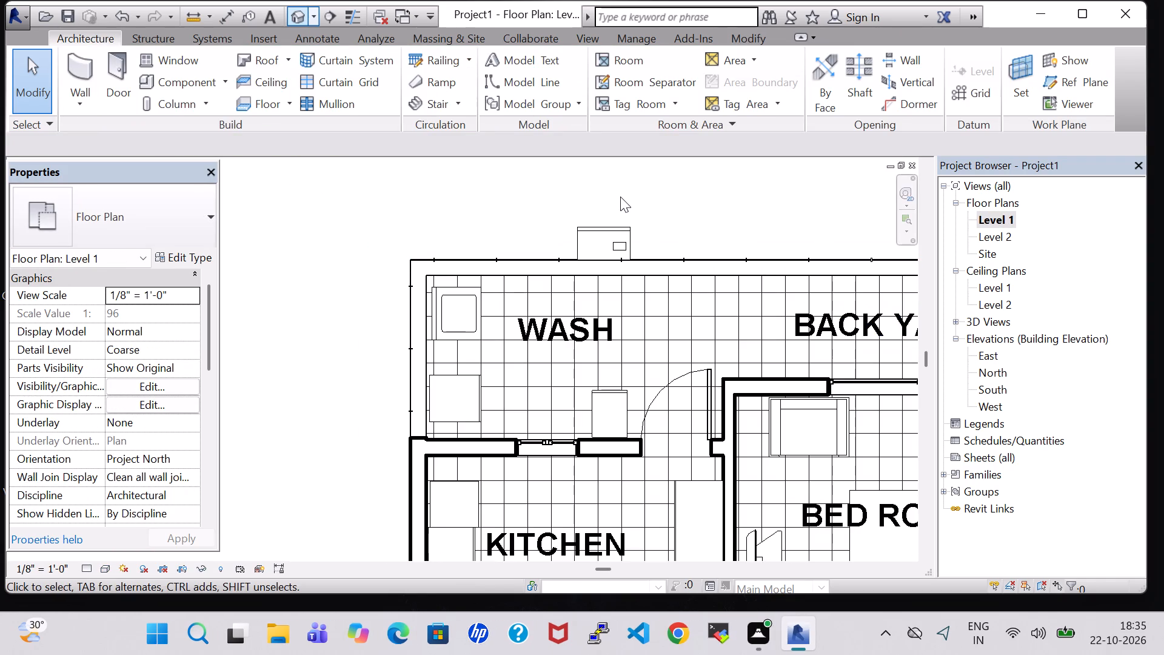
left_click(605, 238)
key("Down")
key("Down")
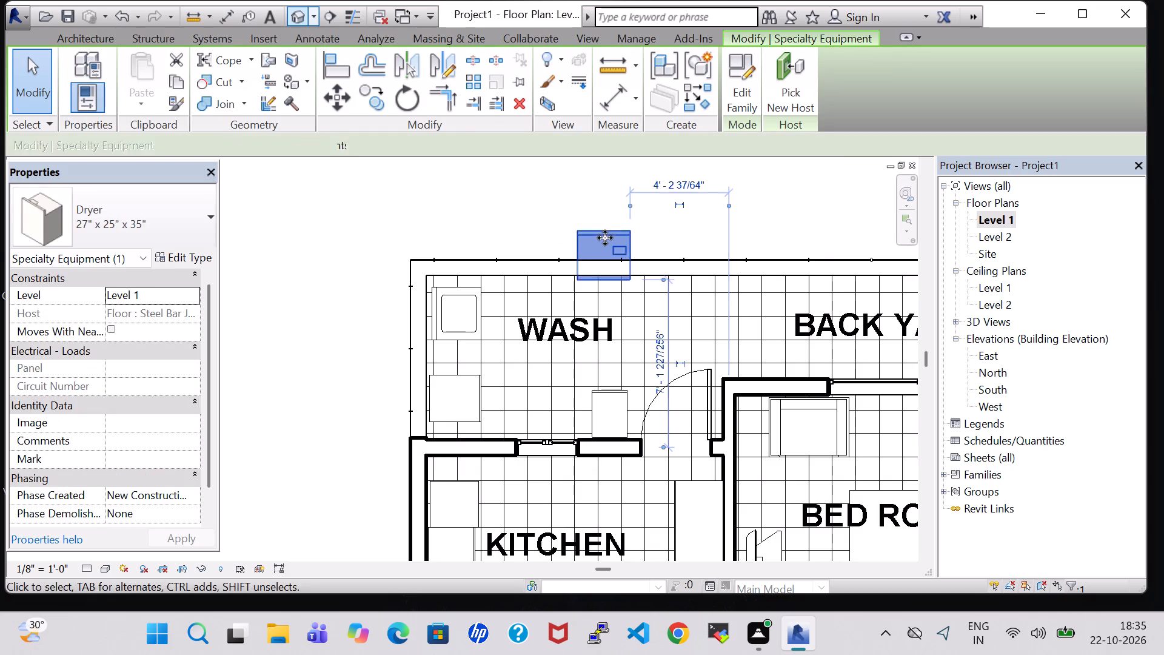
key("Down")
key("Down")
key("Down")
key("Down")
key("Down")
key("Down")
key("Down")
key("Down")
key("Down")
key("Down")
key("Down")
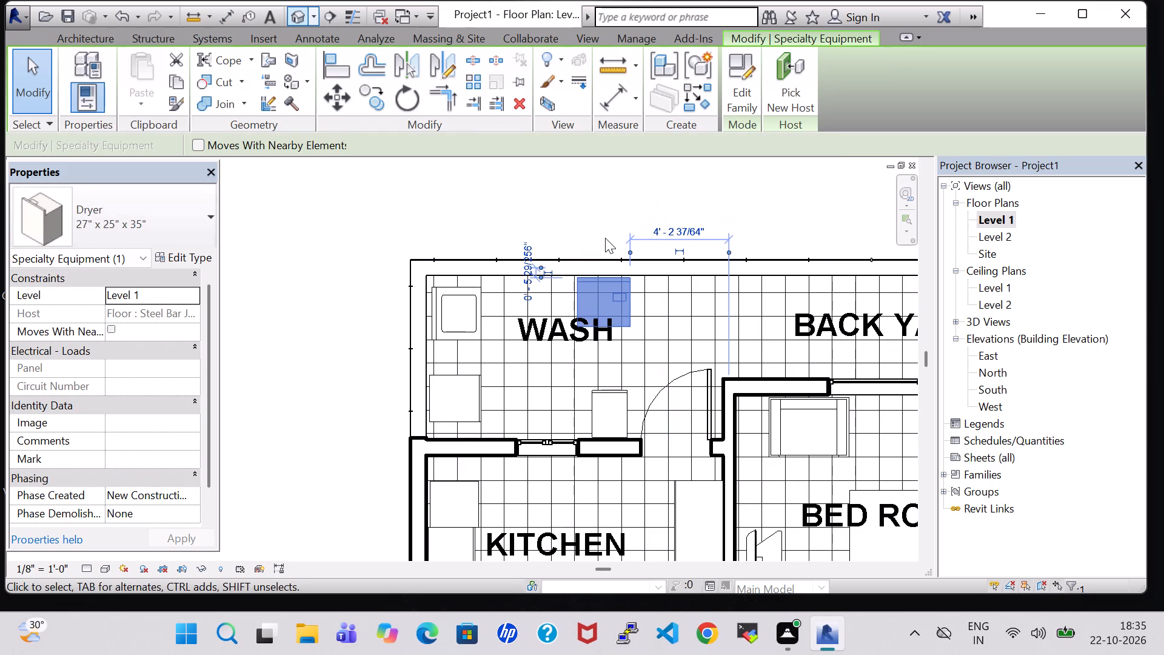
In the 3D view, rotate the washer by 180° so it stands out from the wash area's exterior side wall.
left_click(292, 21)
middle_click(678, 235, "shift")
middle_click_drag(678, 235, 678, 227, "shift")
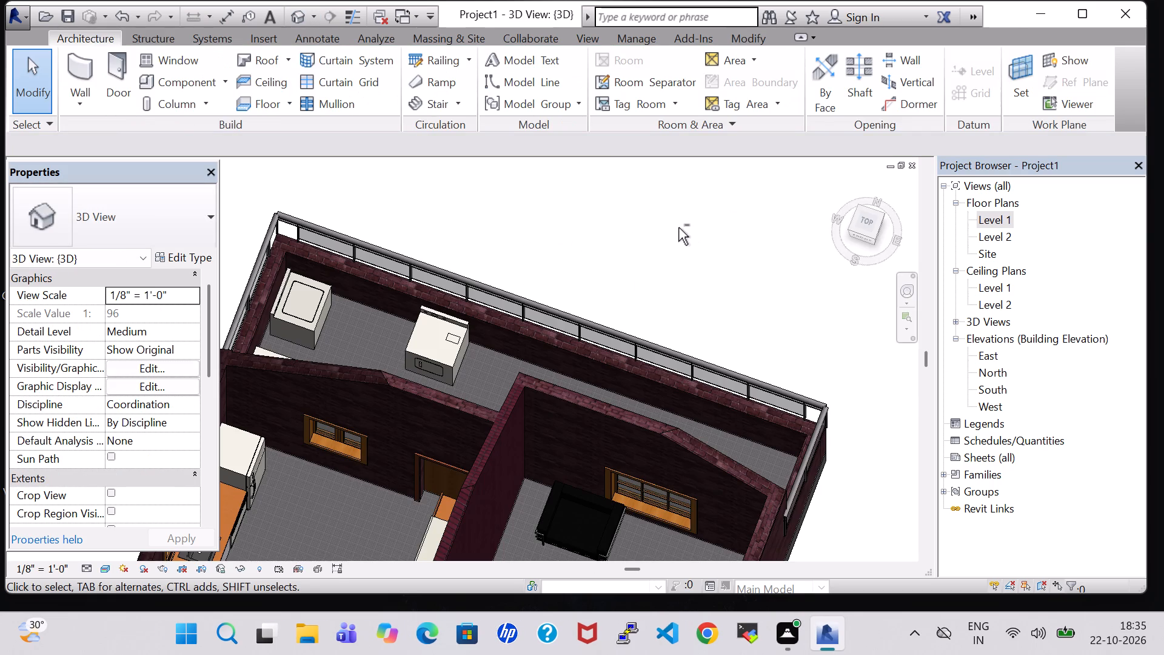
middle_click_drag(678, 227, 677, 212, "shift")
middle_click_drag(669, 257, 618, 332, "shift")
scroll(618, 332, "up", 10)
middle_click_drag(503, 190, 690, 461)
scroll(255, 241, "up", 3)
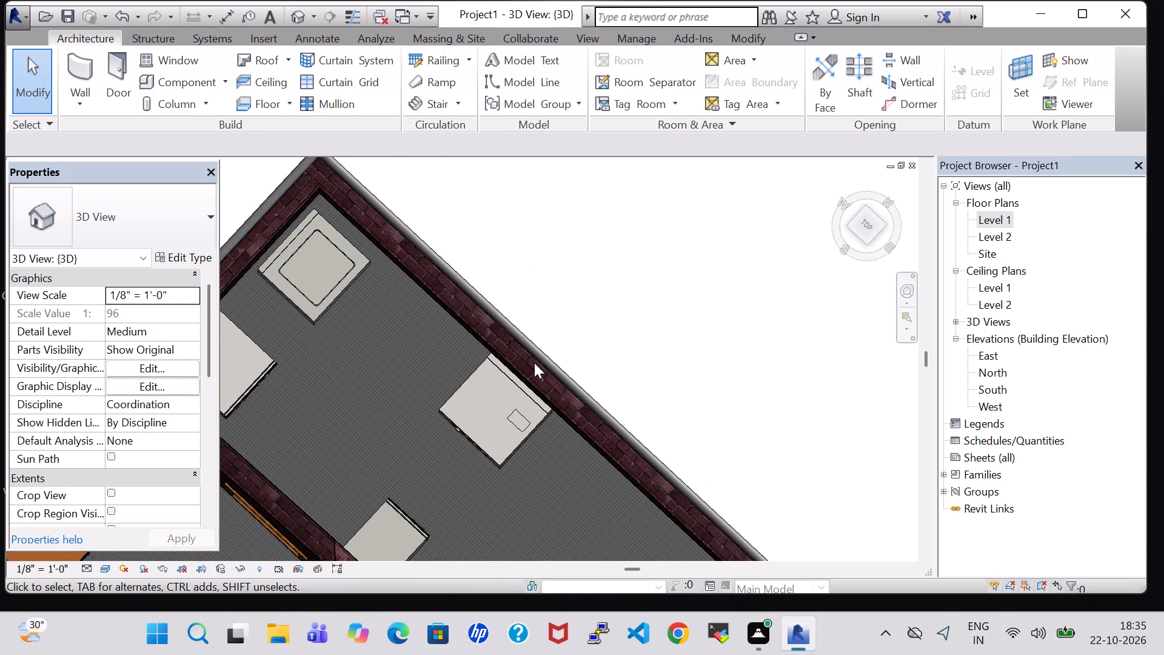
middle_click_drag(533, 314, 556, 278, "shift")
scroll(537, 304, "up", 1, "shift")
middle_click(556, 278, "shift")
middle_click_drag(272, 287, 395, 318)
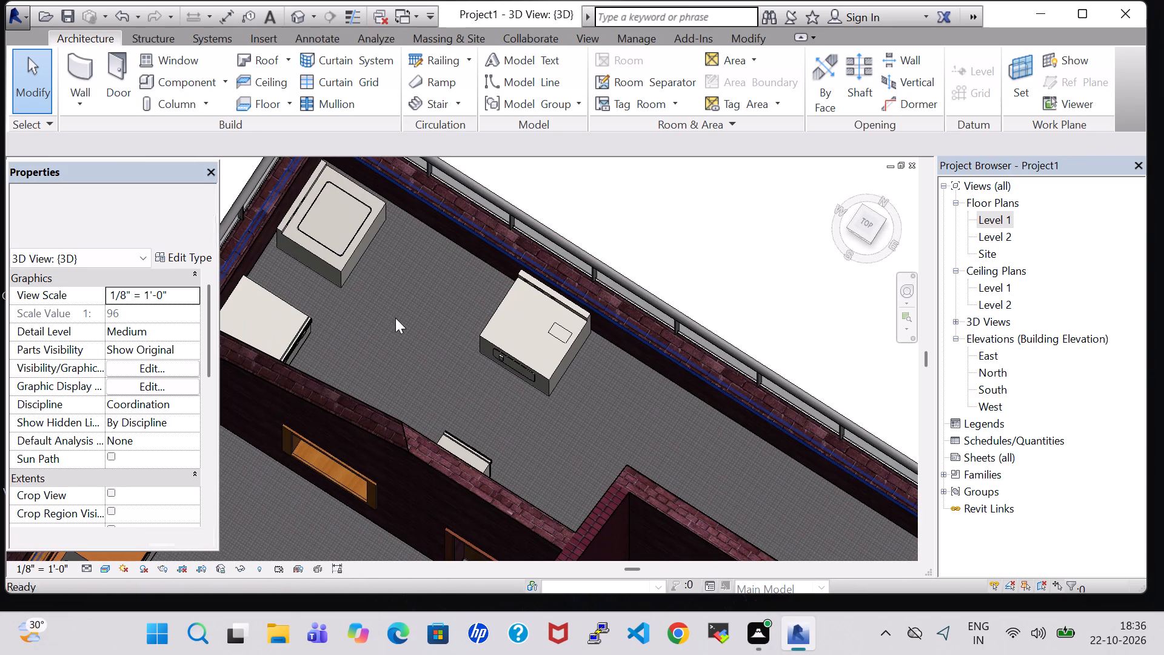
left_click(333, 261)
key("space")
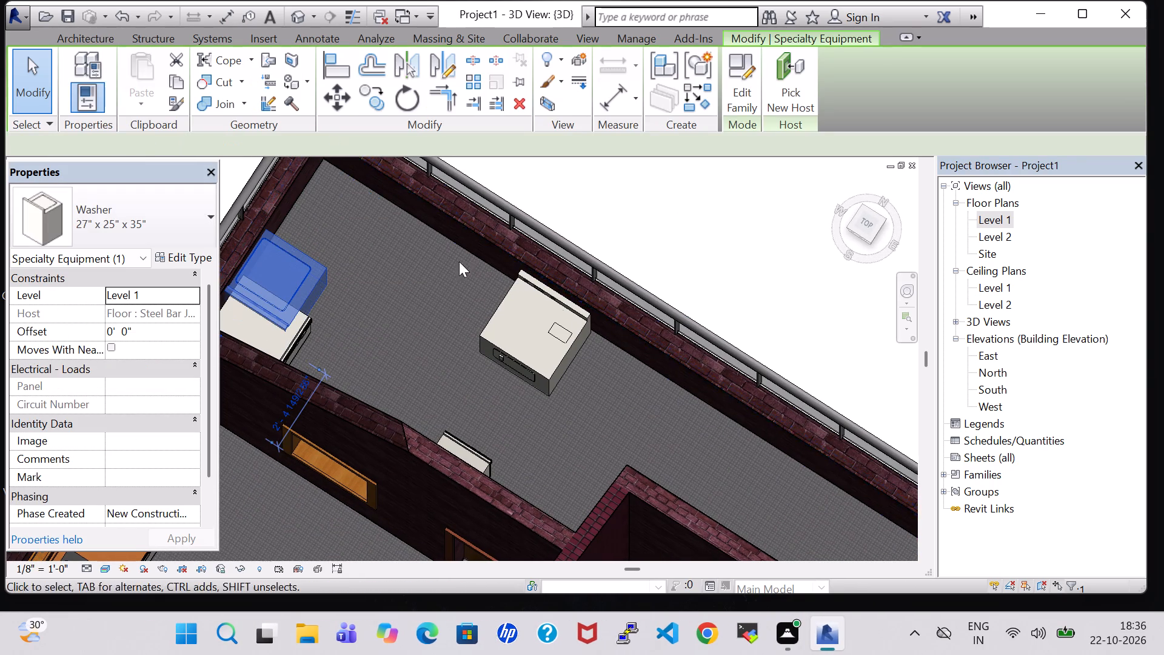
key("space")
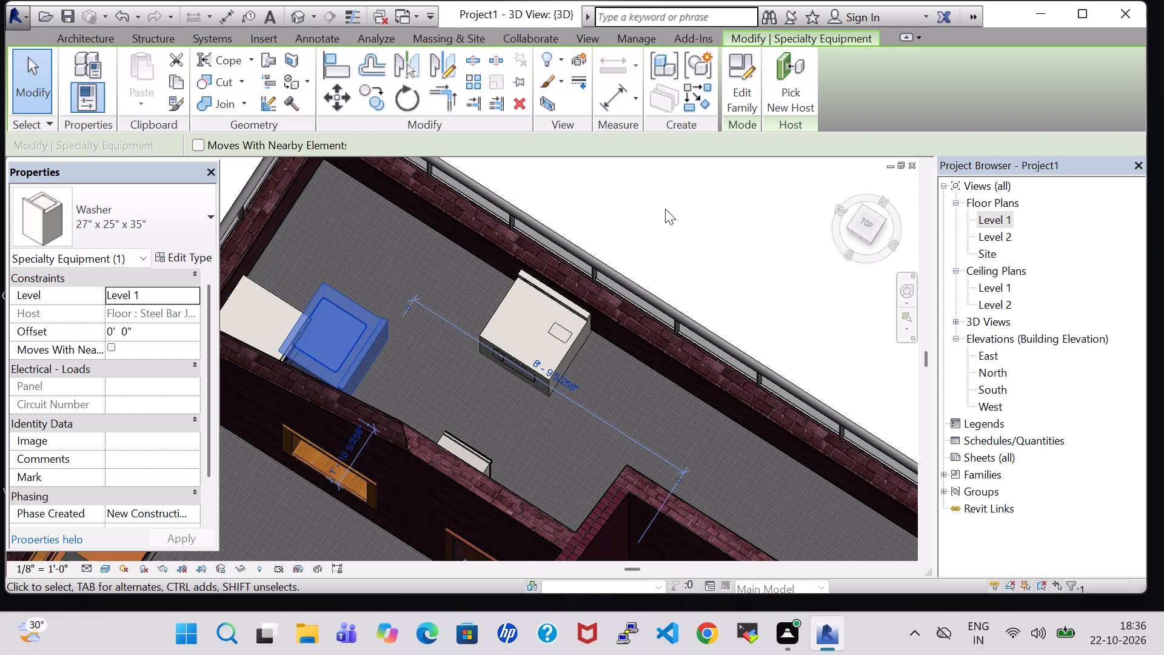
left_click(665, 209)
Nudge the washer clear of the adjacent appliance, to about 8' 0" from the bedroom's side wall.
middle_click_drag(665, 209, 664, 259, "shift")
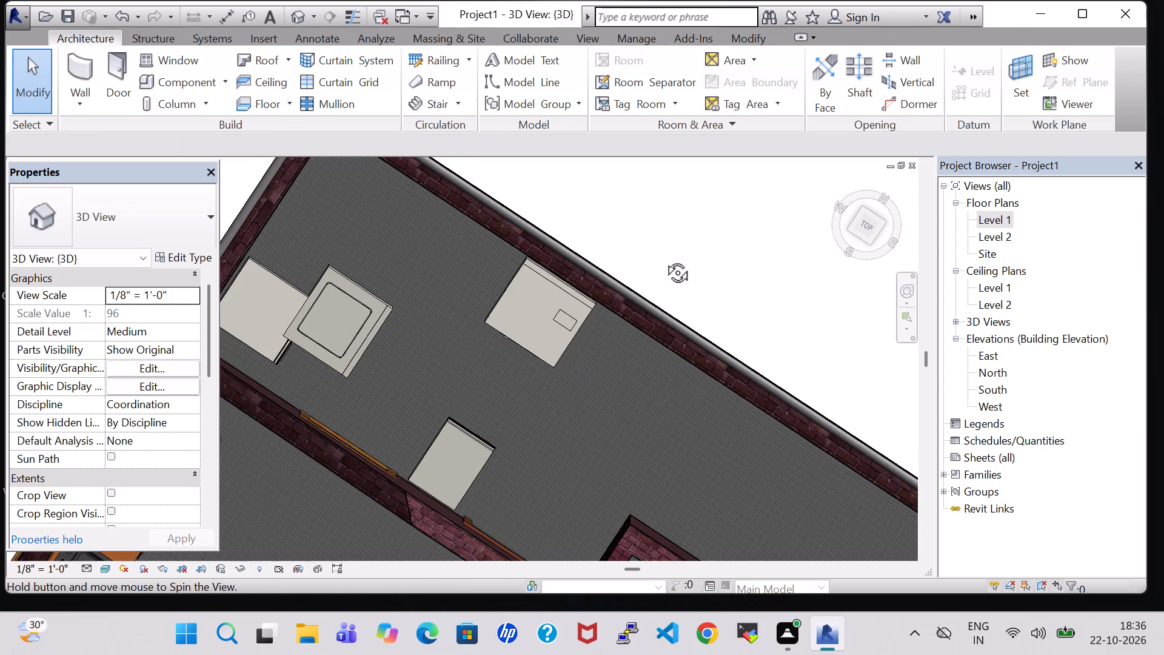
middle_click_drag(664, 259, 665, 260, "shift")
left_click(316, 340)
key("Right")
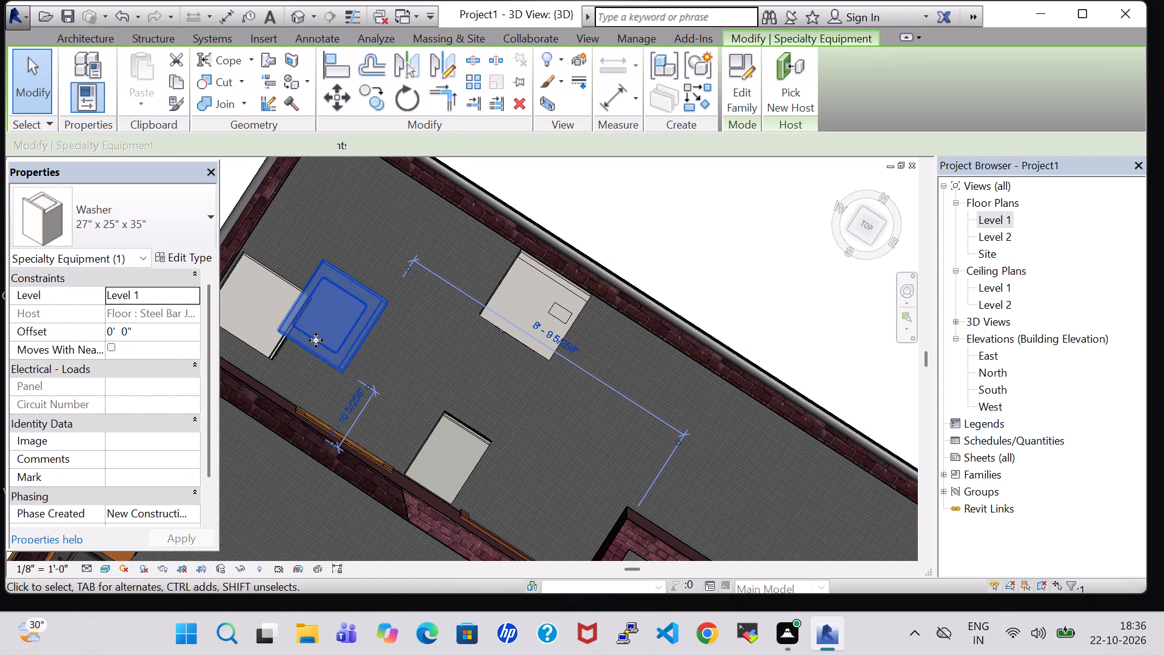
key("Right")
key("Right")
key("Right")
key("Right")
key("Right")
key("Right")
key("Right")
key("Right")
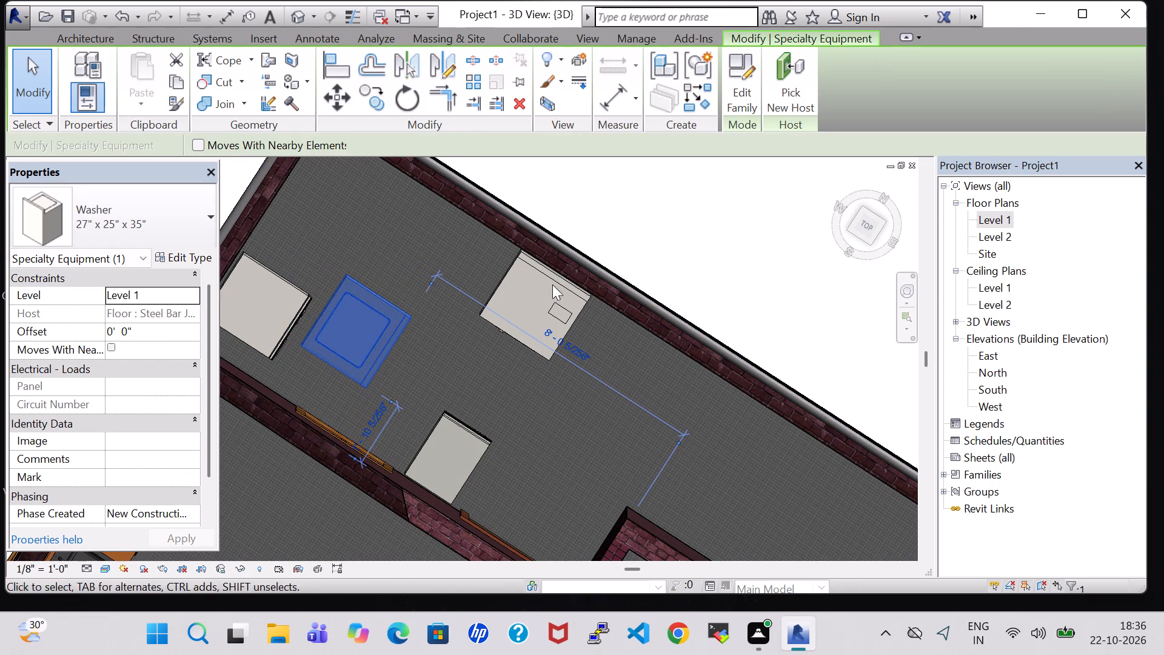
left_click(661, 209)
Rotate the wash-area washer by 180° so its back panel faces the exterior side wall.
middle_click_drag(657, 209, 676, 213, "shift")
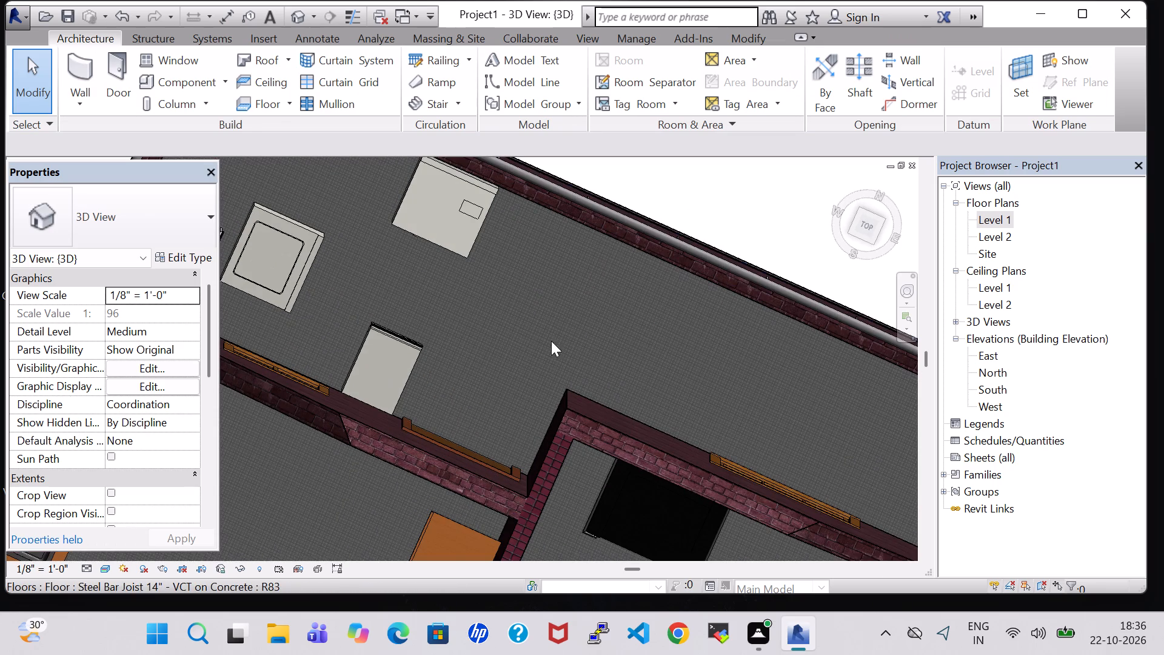
middle_click_drag(436, 366, 492, 361, "shift")
scroll(305, 304, "down", 1)
middle_click_drag(239, 281, 721, 378)
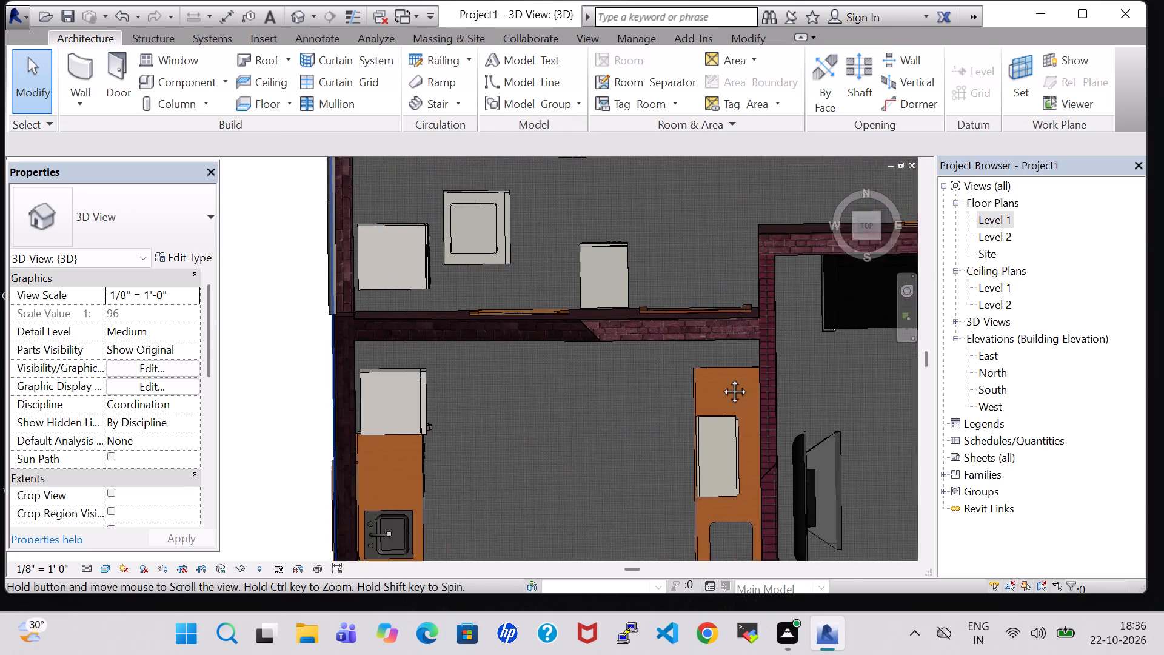
middle_click_drag(721, 378, 808, 473)
middle_click_drag(627, 389, 731, 369, "shift")
middle_click_drag(286, 507, 690, 295)
middle_click_drag(685, 327, 687, 321, "shift")
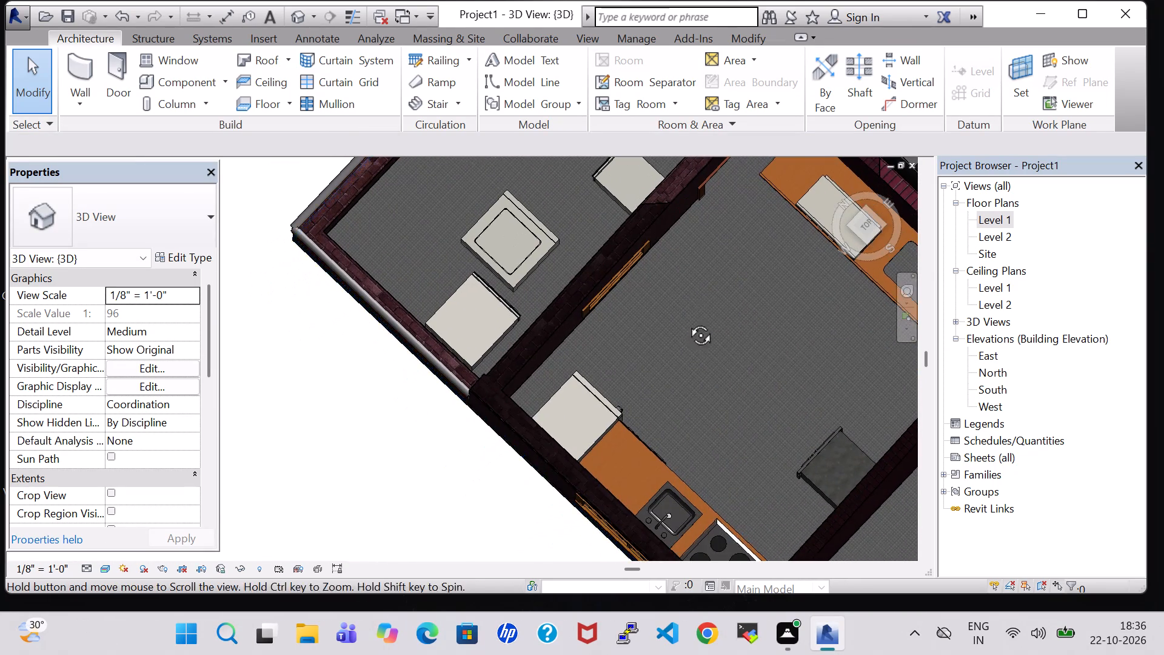
middle_click_drag(687, 321, 652, 366, "shift")
middle_click_drag(791, 306, 759, 292)
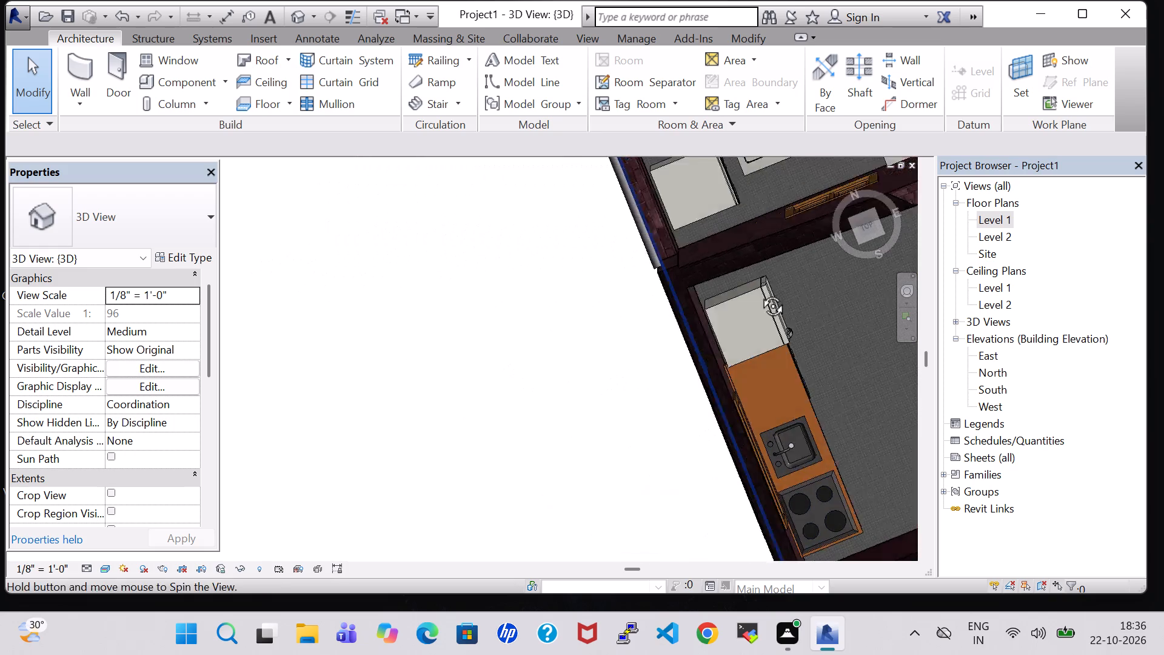
middle_click_drag(759, 292, 752, 289)
middle_click_drag(364, 299, 79, 432)
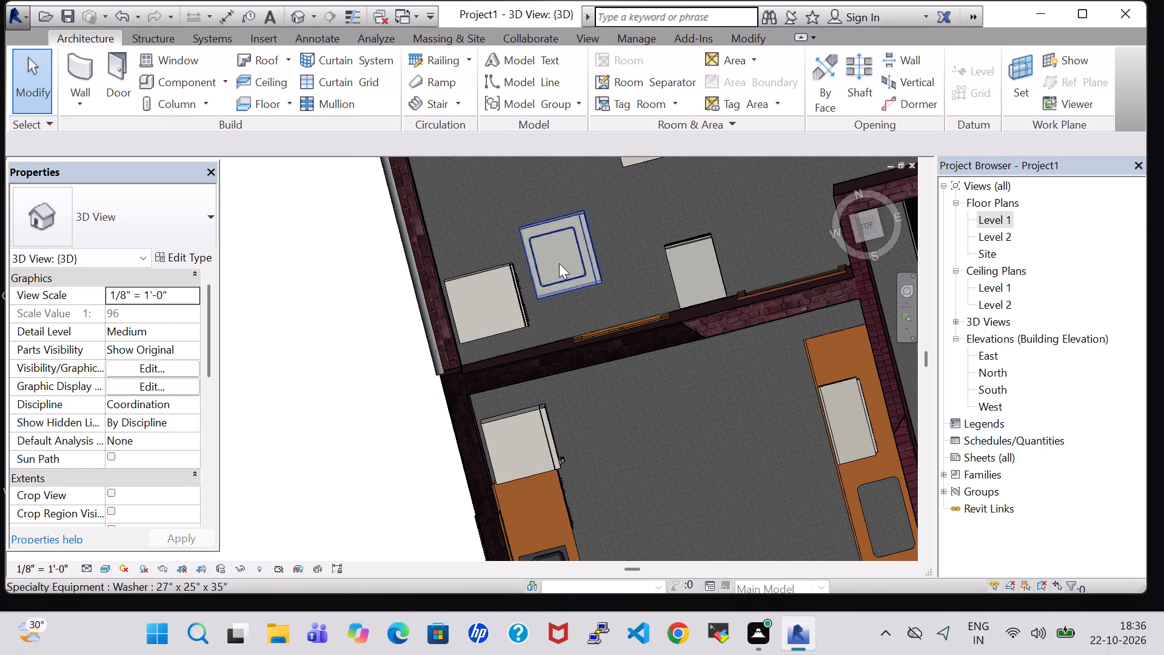
left_click(559, 263)
left_click(585, 253)
key("space")
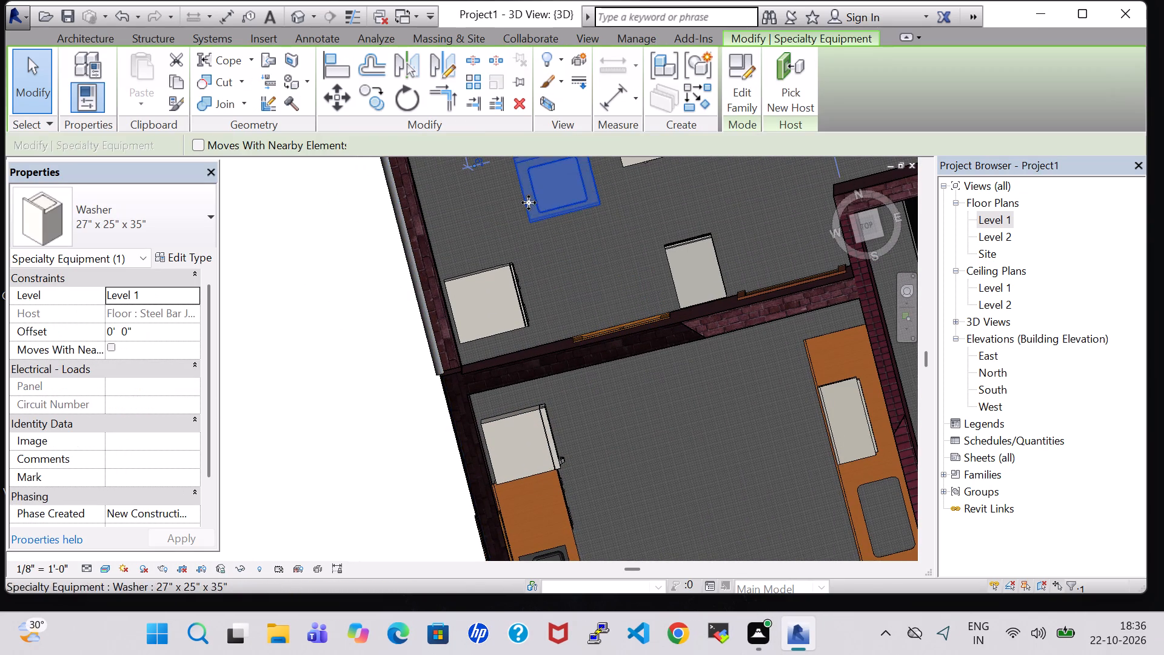
key("space")
left_click(322, 284)
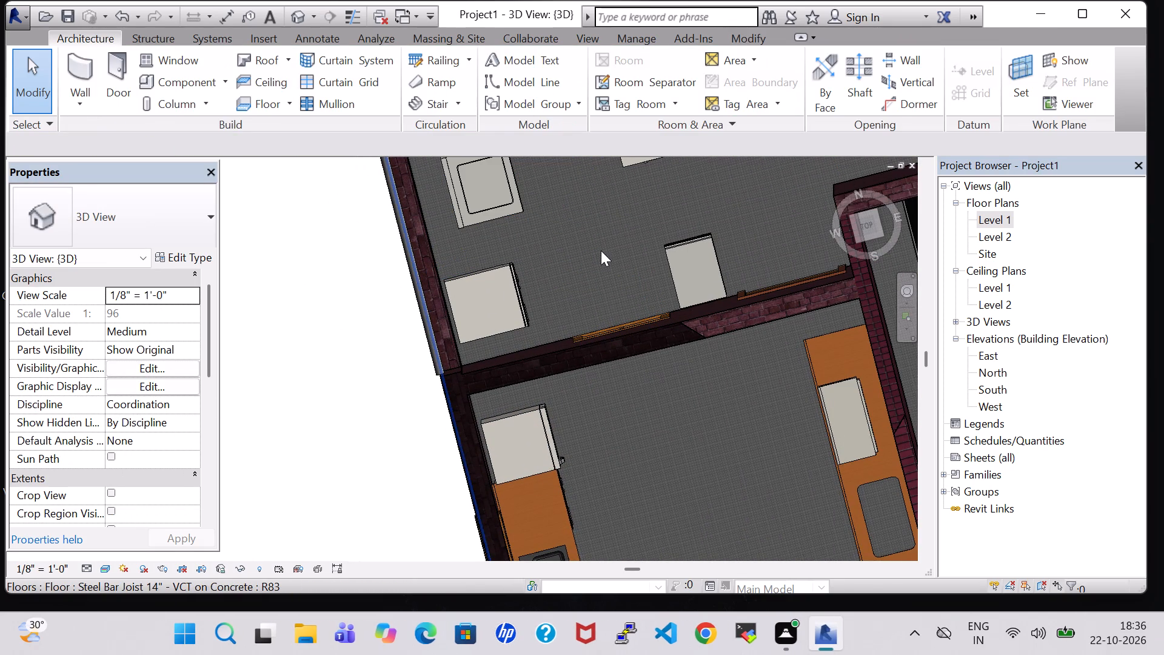
In the Level 1 floor plan, nudge the washer towards the exterior side wall, leaving it just clear of the wall's inner face.
key("Left")
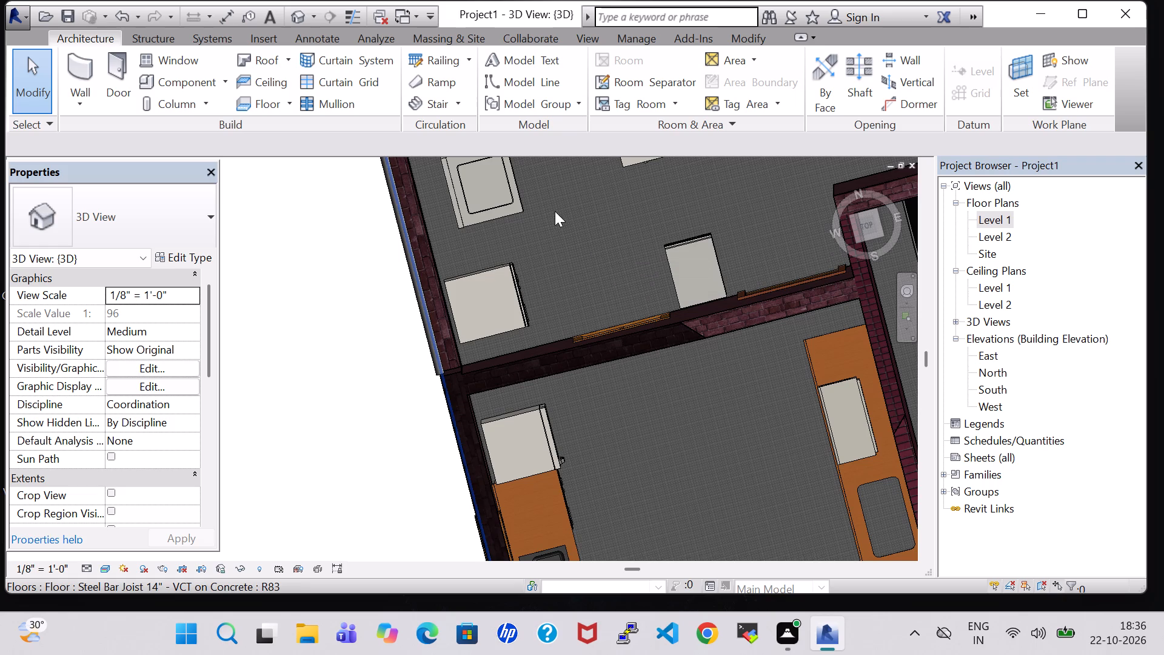
double_click(985, 216)
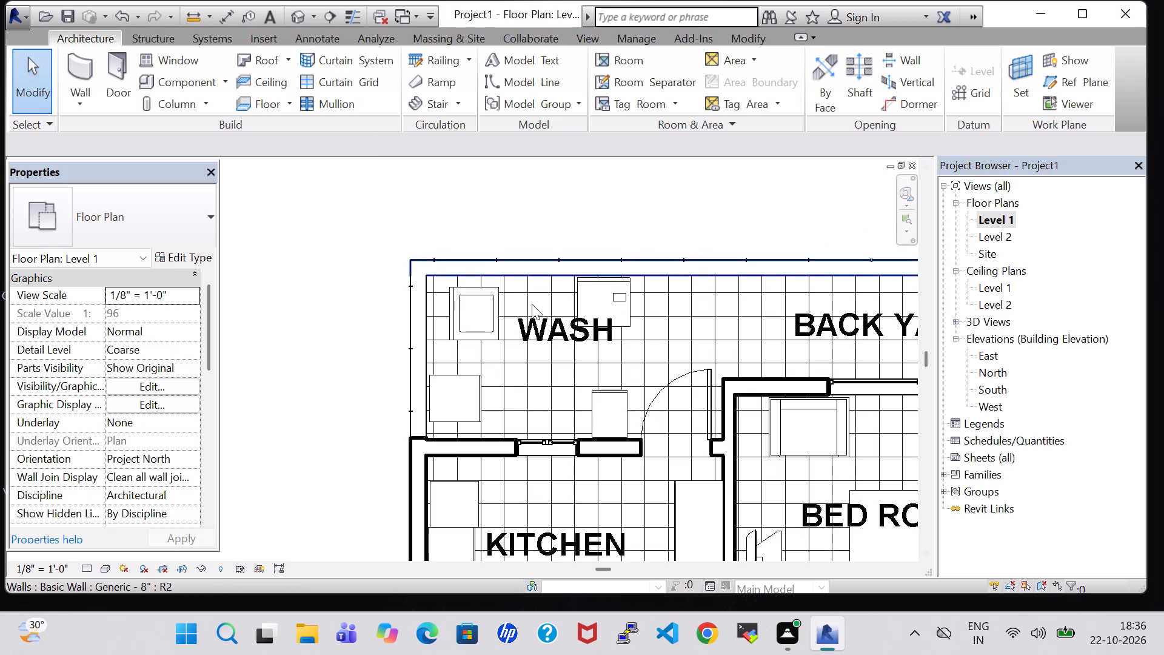
left_click(493, 324)
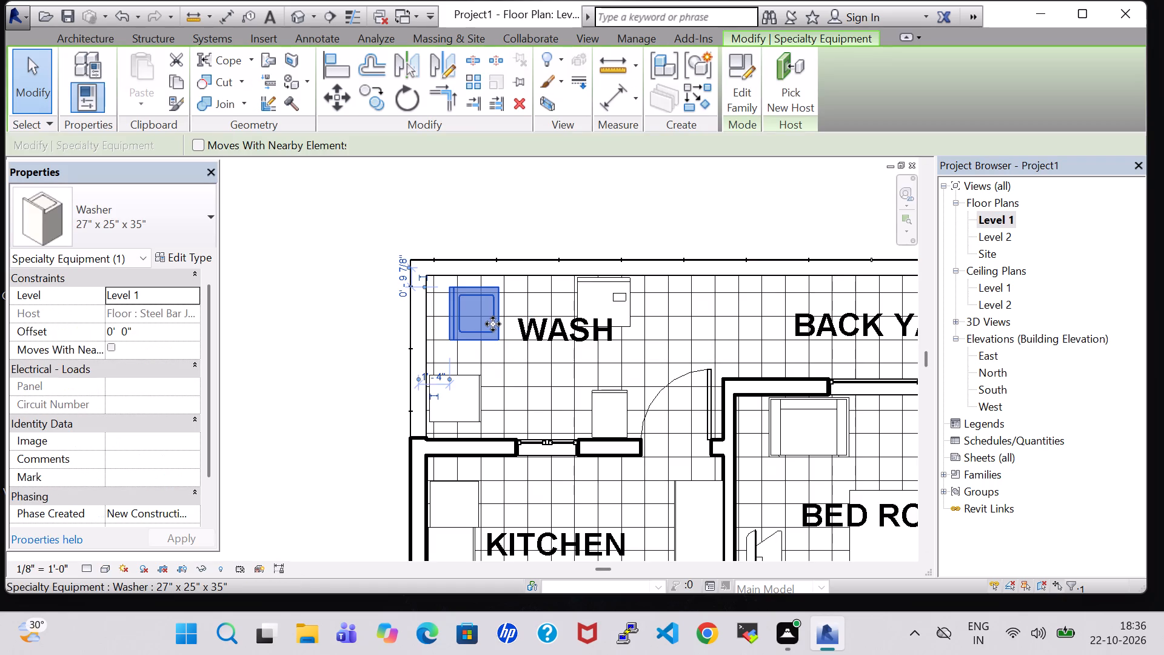
key("Left")
key("Left")
key("Left")
key("Left")
key("Left")
key("Left")
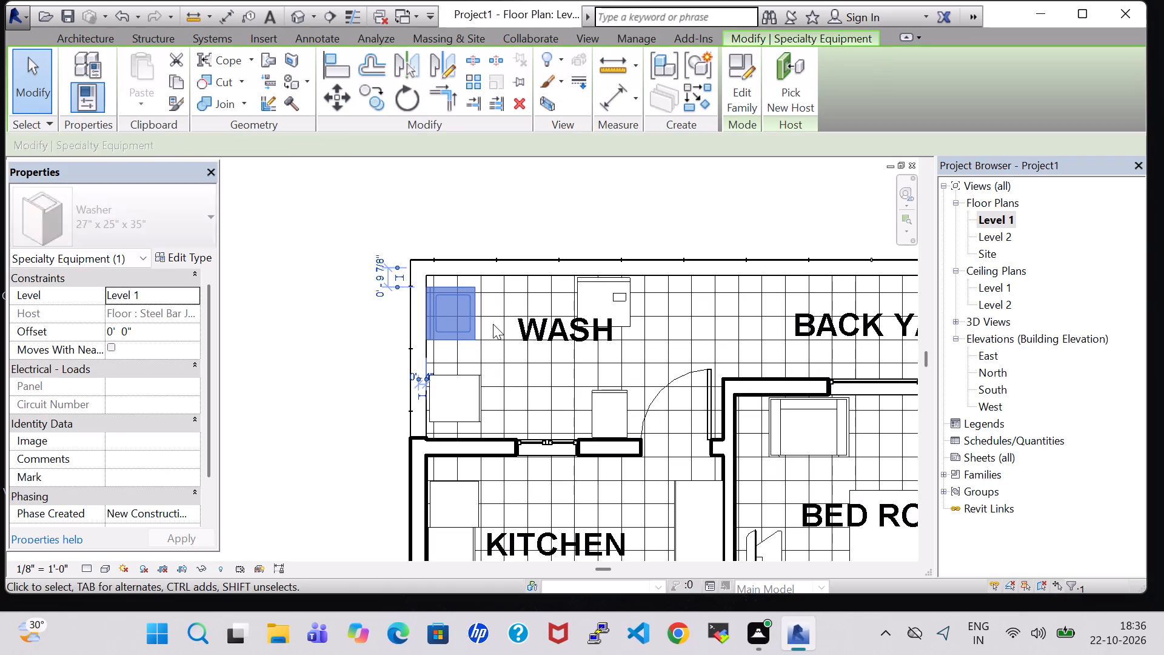
key("Right")
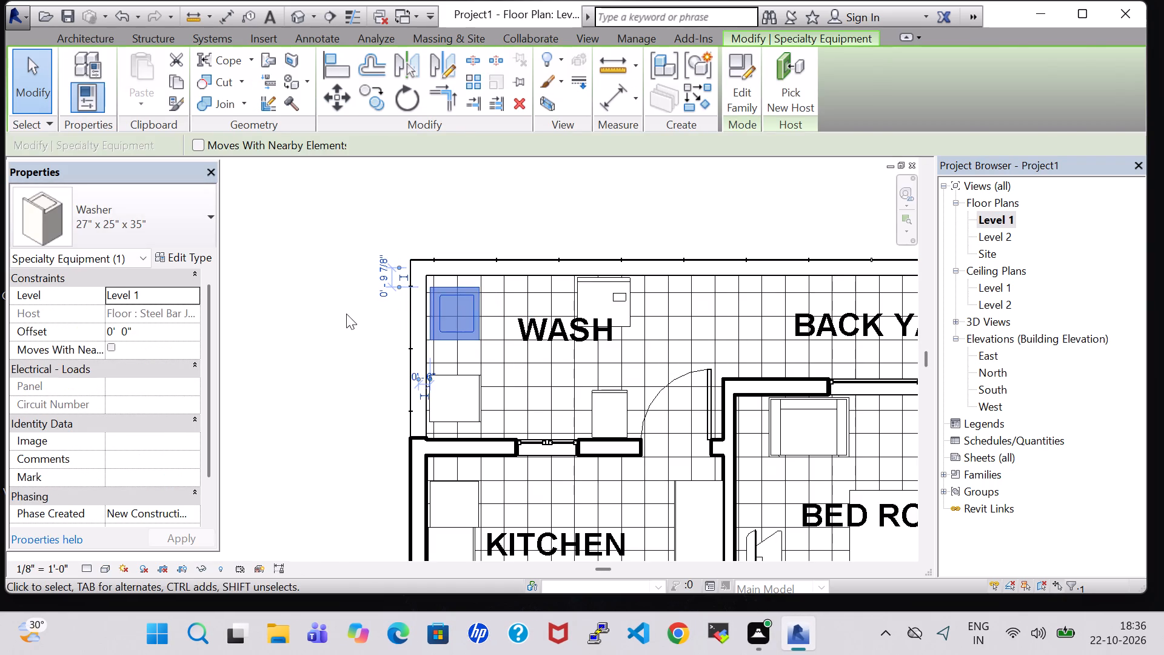
left_click(346, 314)
Examine the kitchen, wash-area and bedroom furnishings from several angles in the 3D view.
left_click(289, 12)
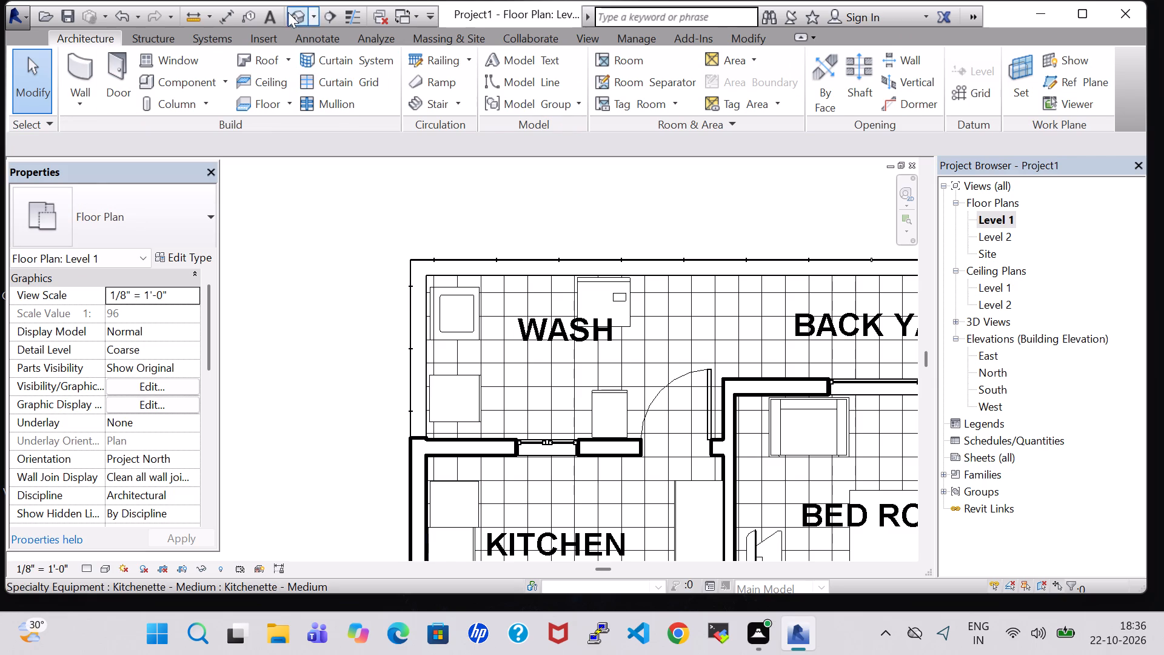
left_click(724, 164)
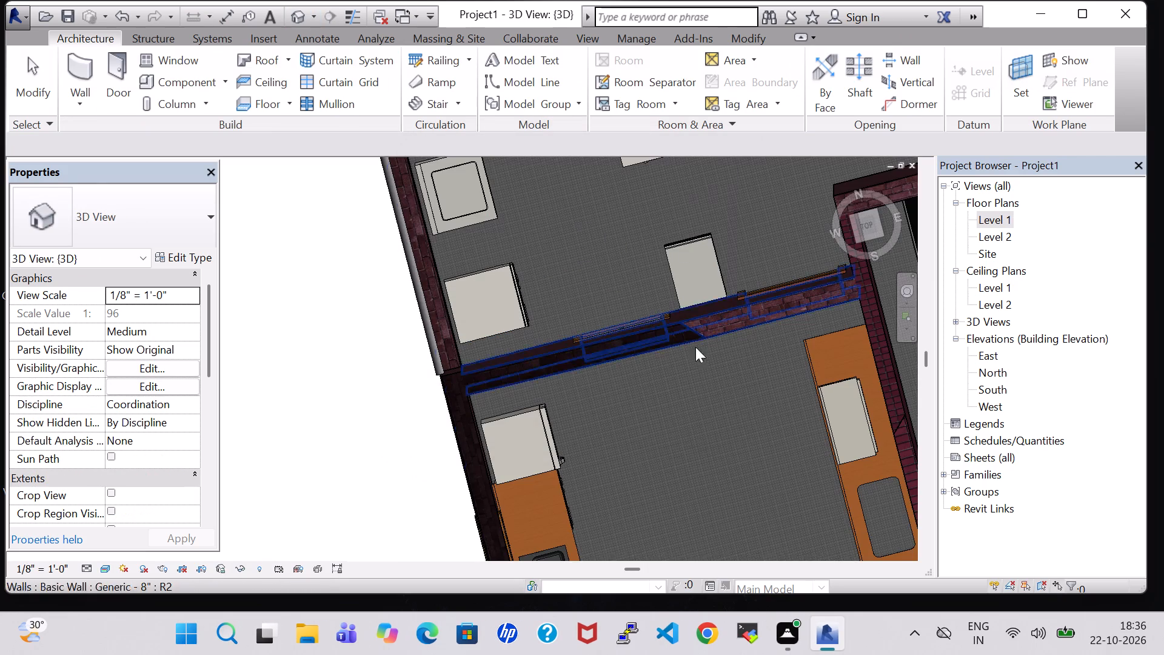
middle_click_drag(683, 441, 564, 390)
middle_click_drag(595, 429, 278, 195)
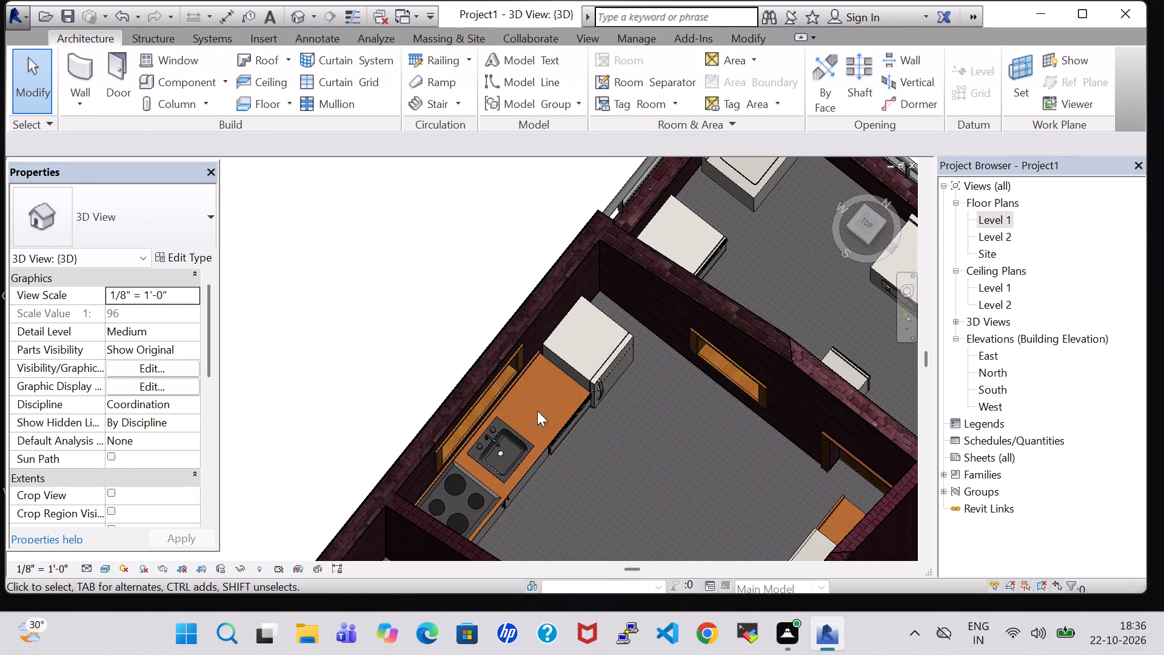
middle_click_drag(718, 479, 648, 439)
middle_click_drag(658, 381, 363, 201)
middle_click_drag(815, 363, 784, 329, "shift")
middle_click_drag(818, 462, 795, 336)
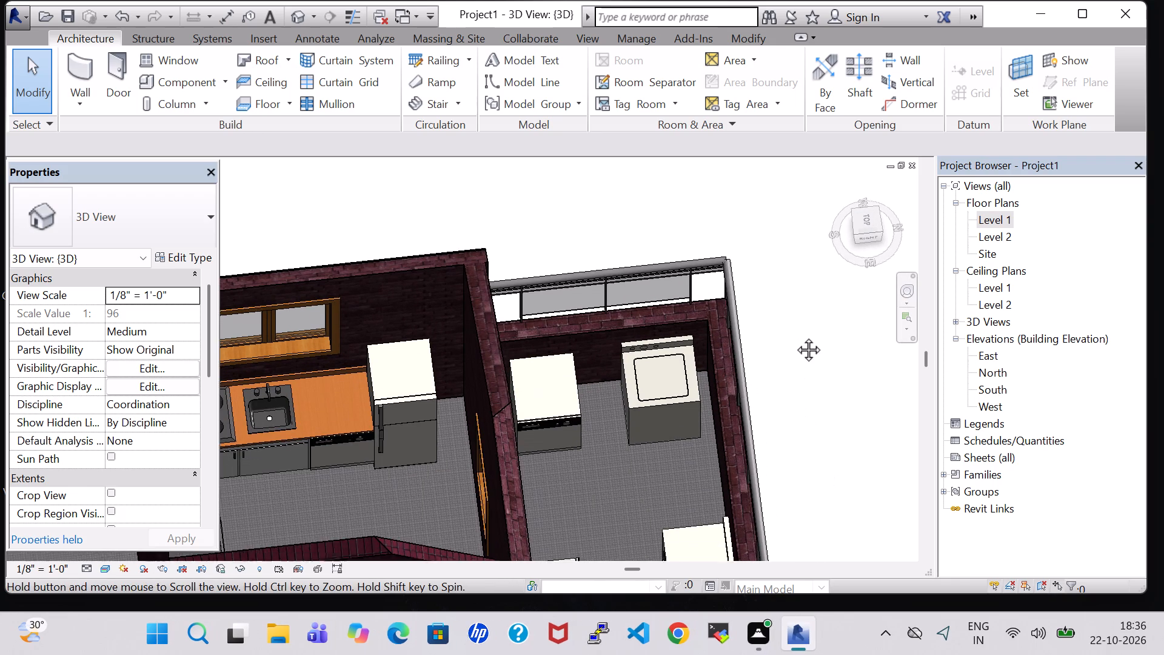
middle_click_drag(795, 336, 795, 327)
middle_click_drag(801, 419, 799, 362, "shift")
middle_click_drag(783, 460, 798, 465, "shift")
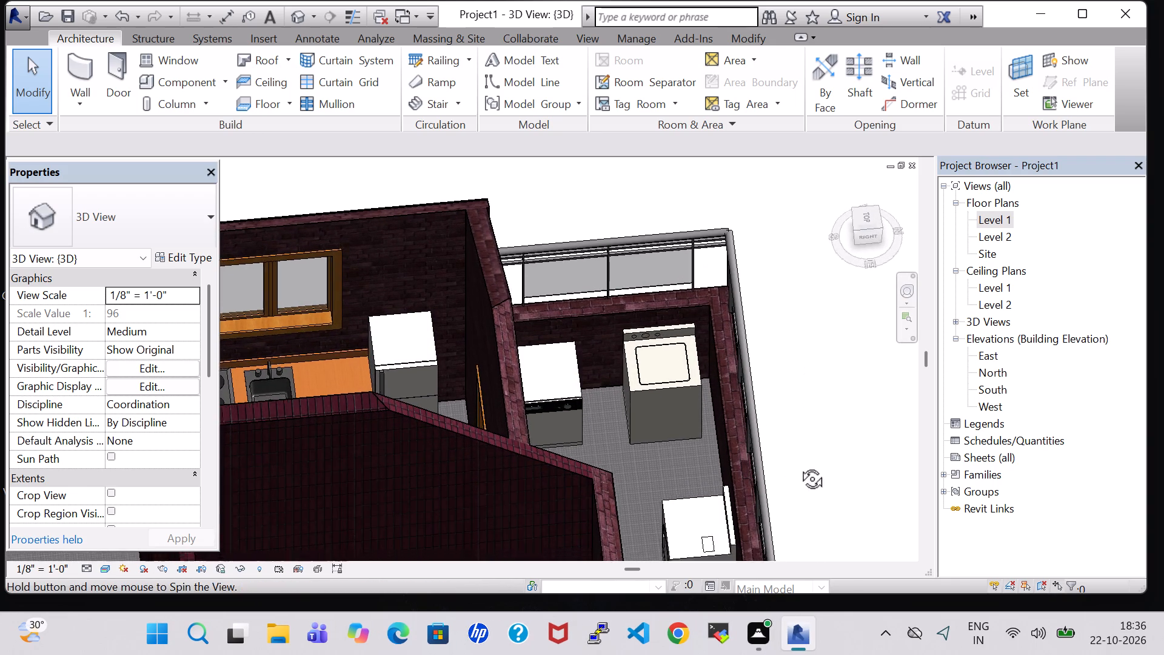
middle_click_drag(798, 465, 858, 516, "shift")
middle_click_drag(627, 426, 633, 465, "shift")
middle_click_drag(626, 414, 628, 465)
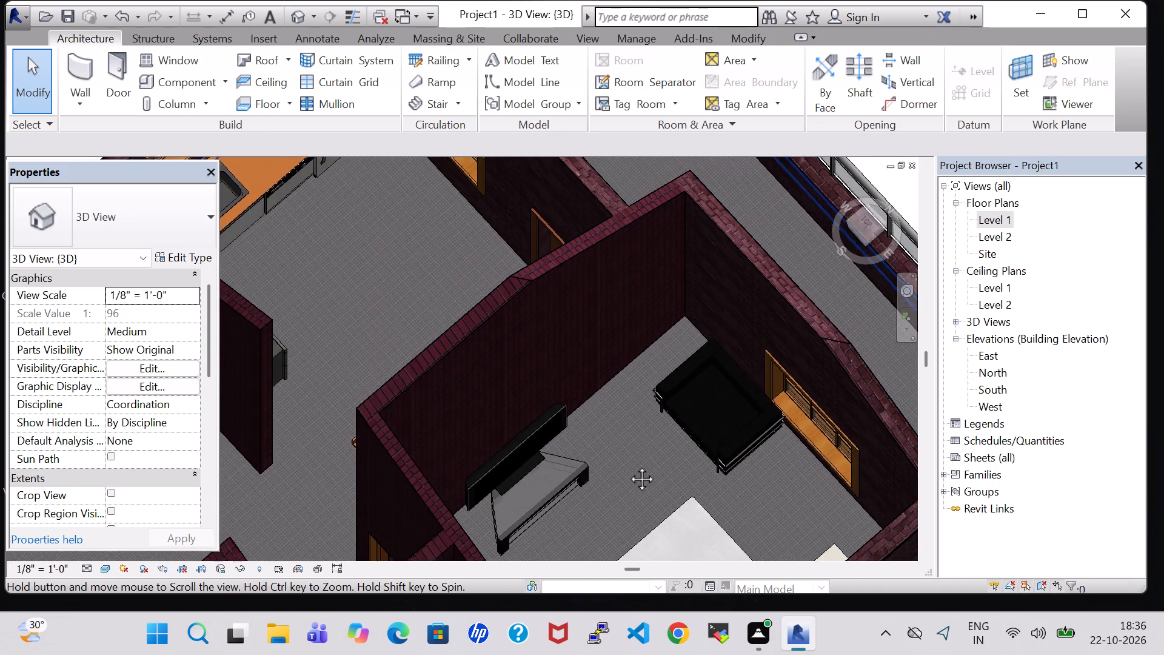
middle_click_drag(628, 465, 608, 654)
In the Level 1 floor plan, load the Sink Vanity-Round family from the Plumbing > Architectural > Fixtures > Sinks library folder.
double_click(1000, 218)
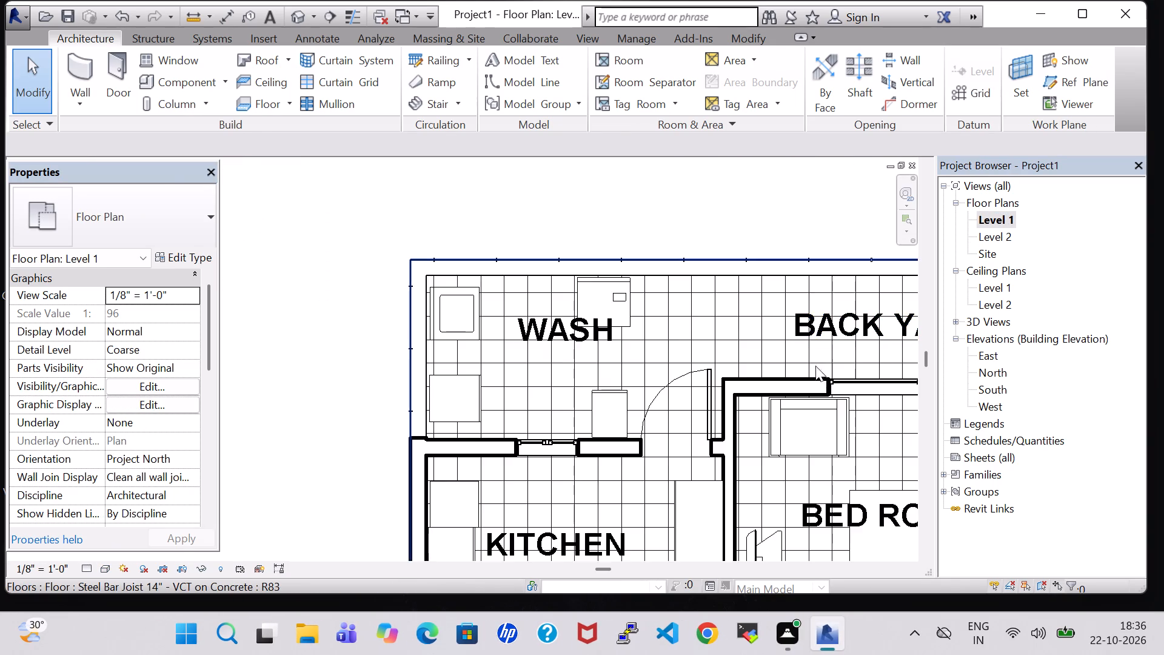
scroll(740, 361, "down", 2)
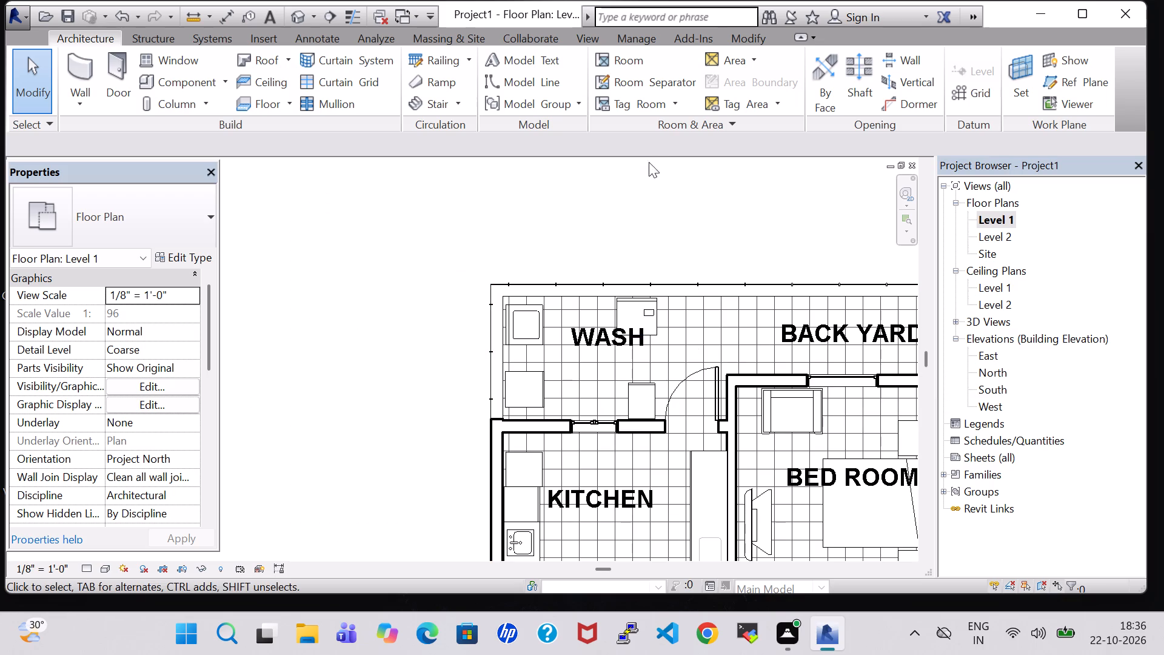
left_click(159, 87)
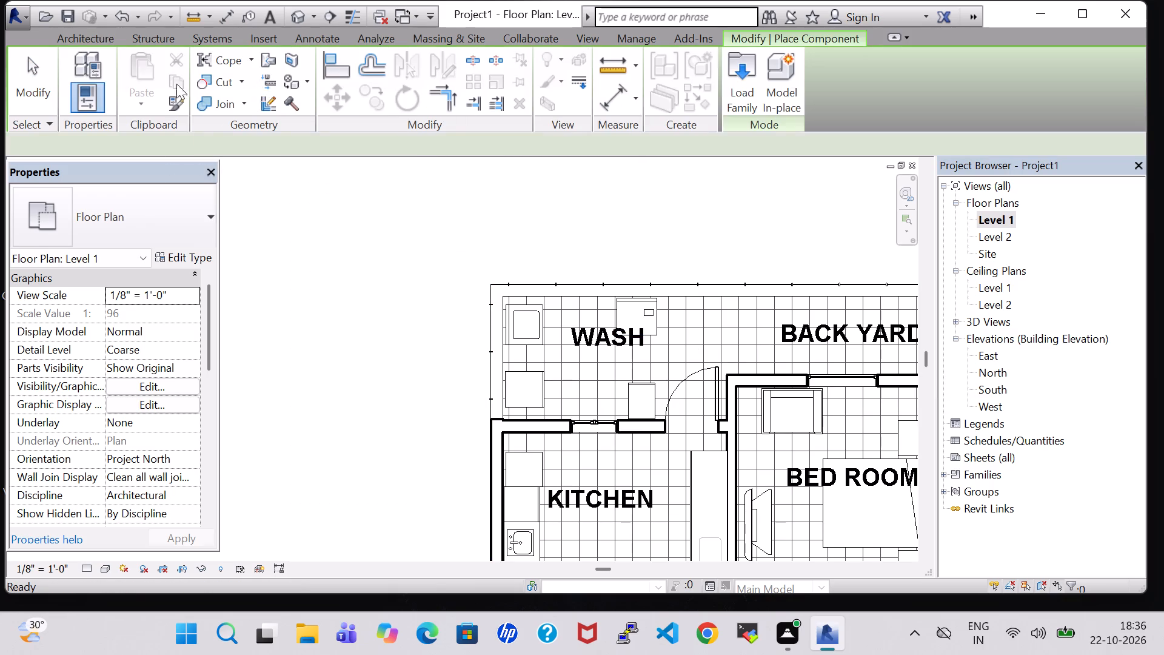
left_click(732, 85)
scroll(569, 260, "down", 3)
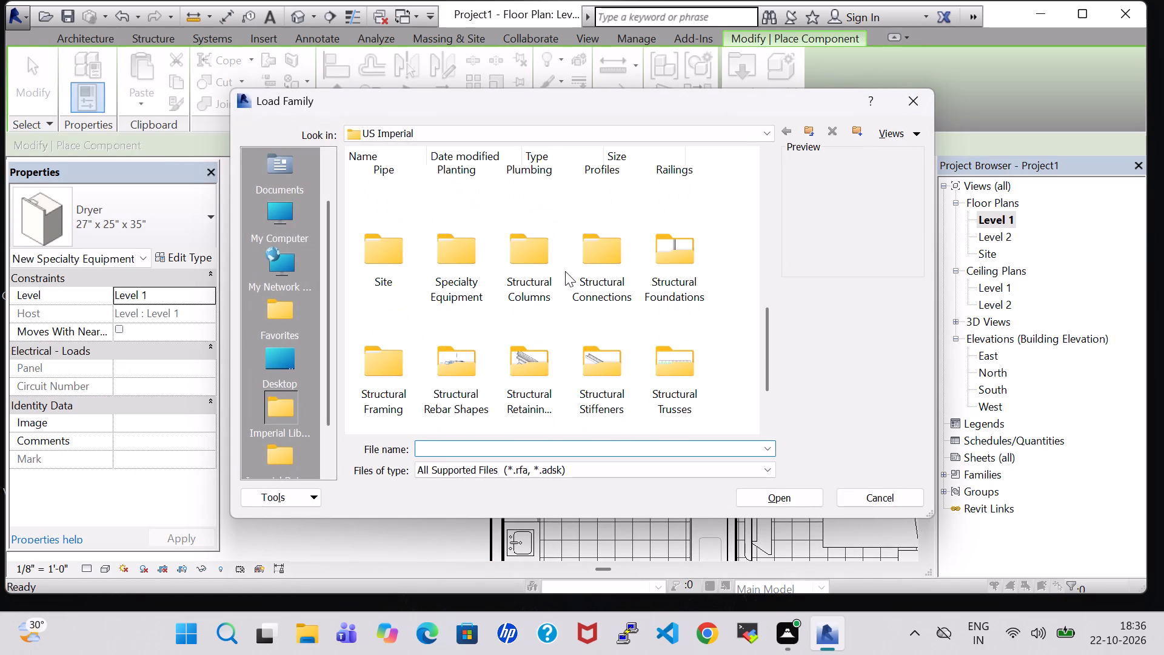
scroll(565, 271, "down", 1)
scroll(543, 352, "up", 1)
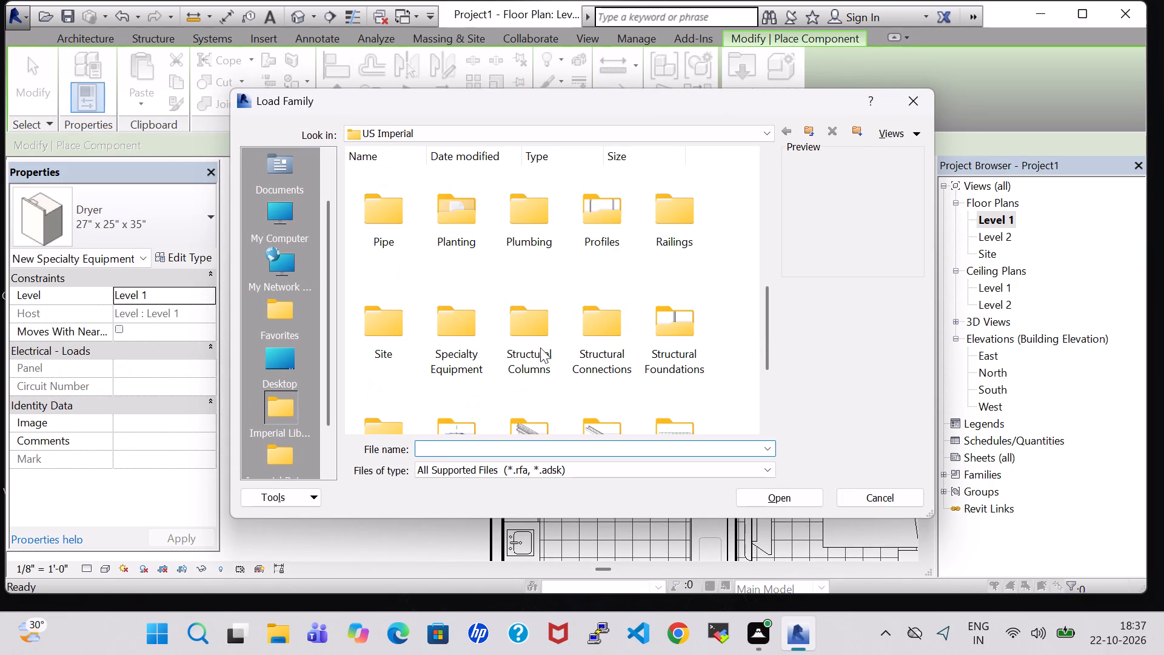
double_click(511, 214)
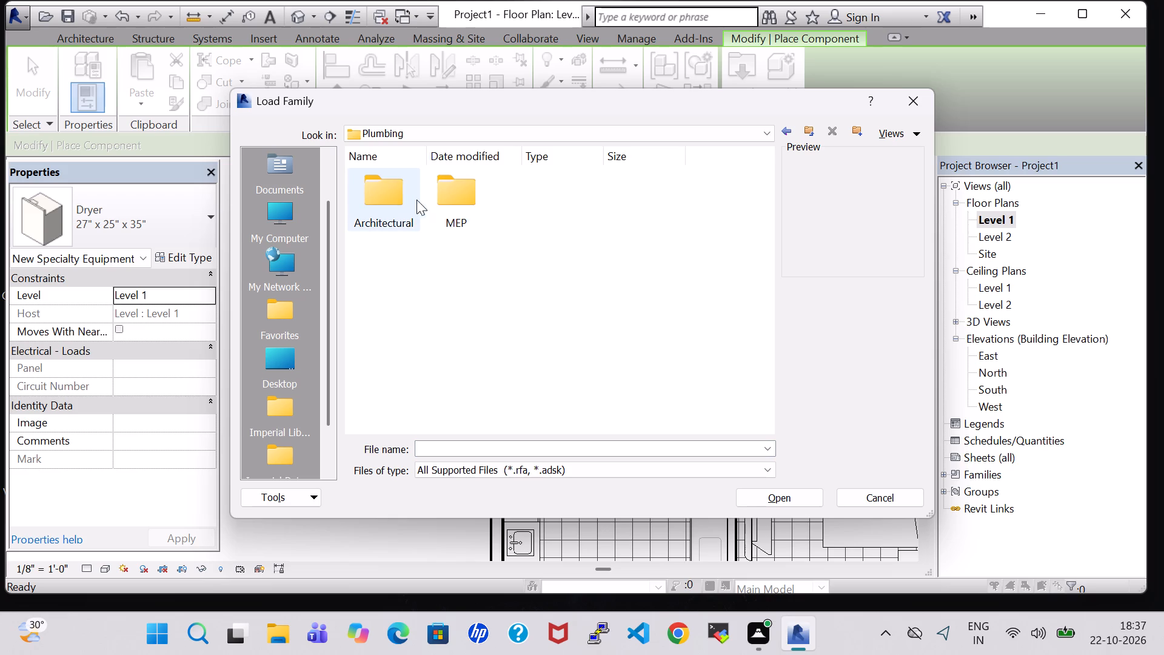
double_click(406, 198)
double_click(466, 200)
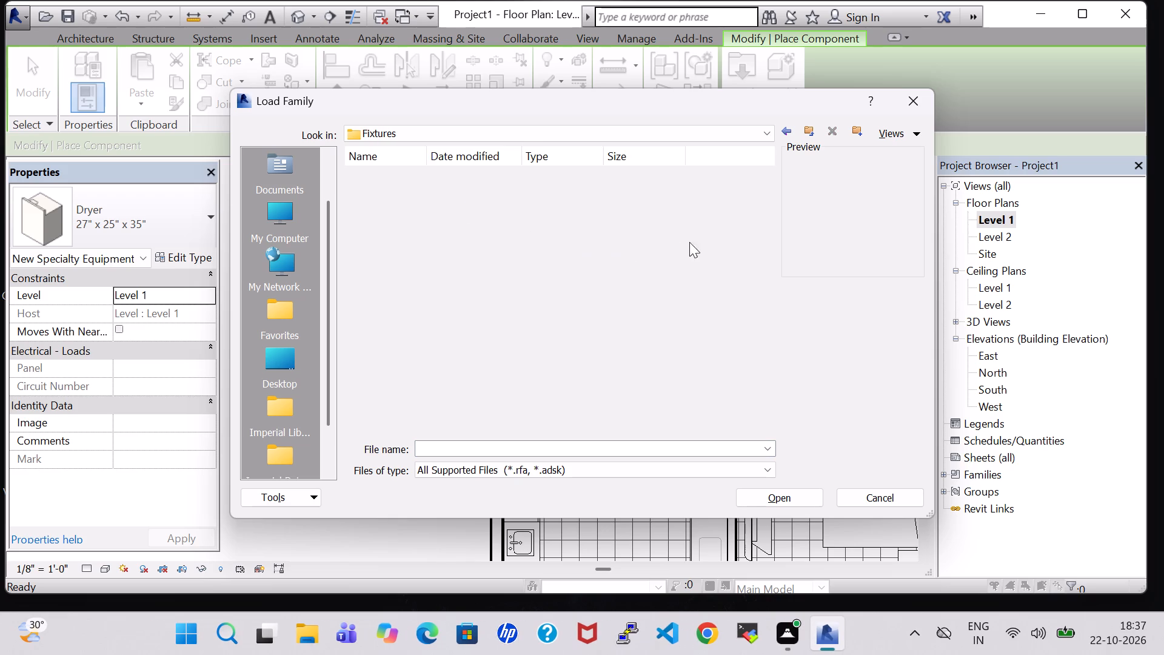
double_click(679, 198)
left_click(677, 201)
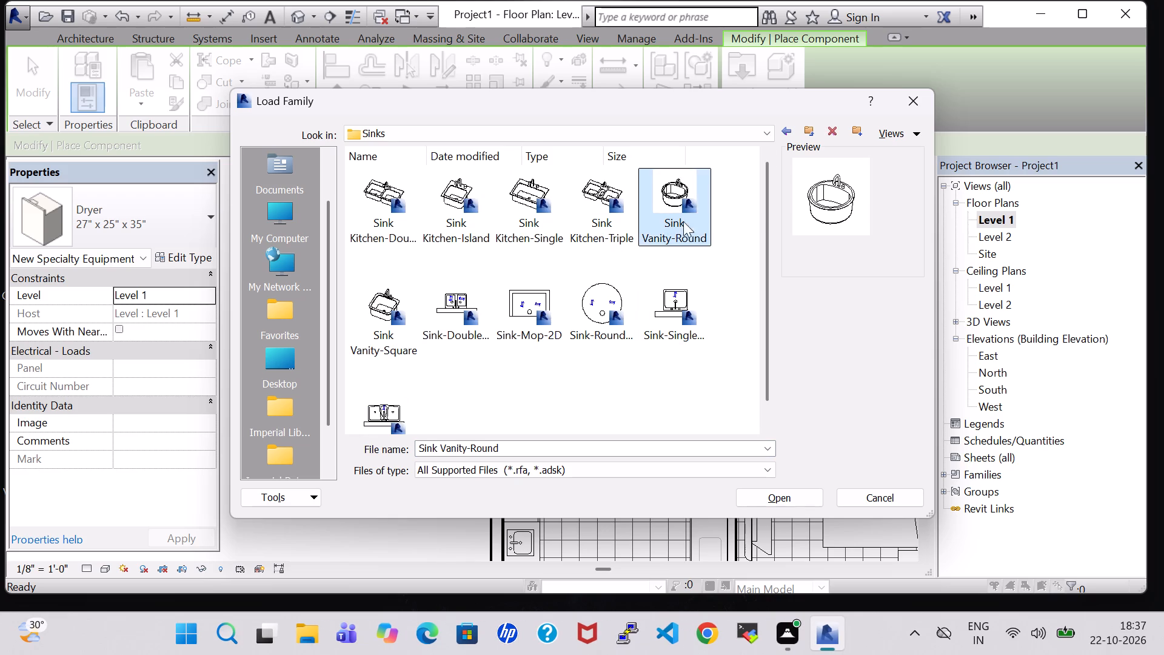
left_click(795, 499)
Place the 19" x 19" round vanity sink beside the dryer against the wash area's upper wall, about 2' 9" from the bedroom's side wall.
scroll(672, 326, "up", 5)
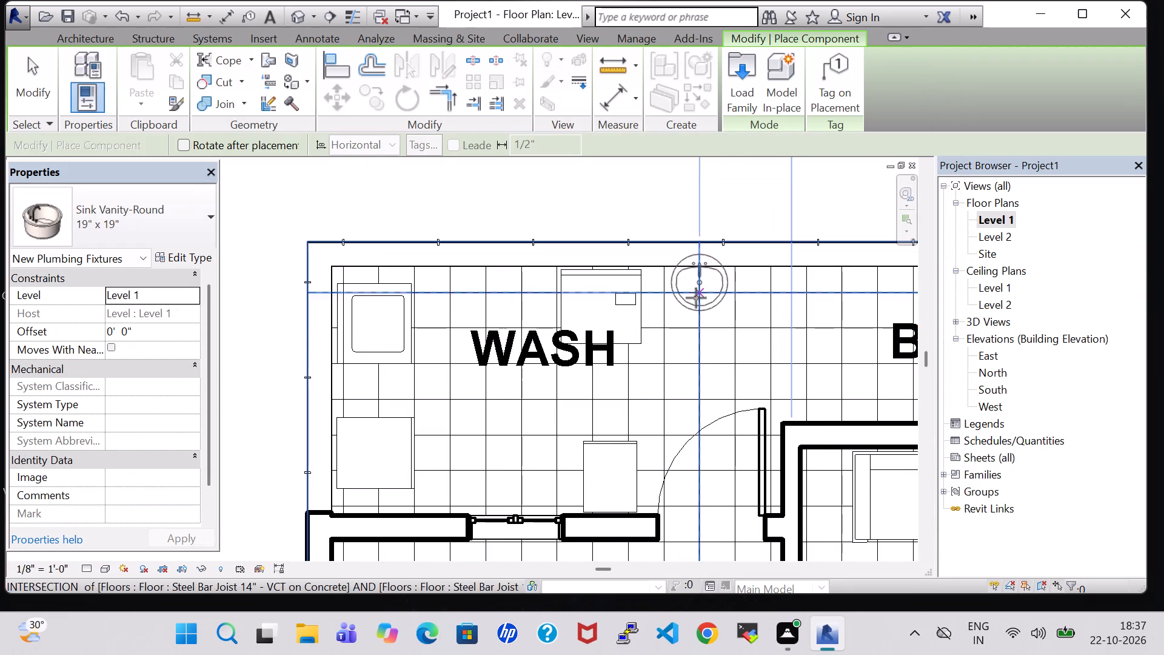
scroll(696, 312, "up", 5)
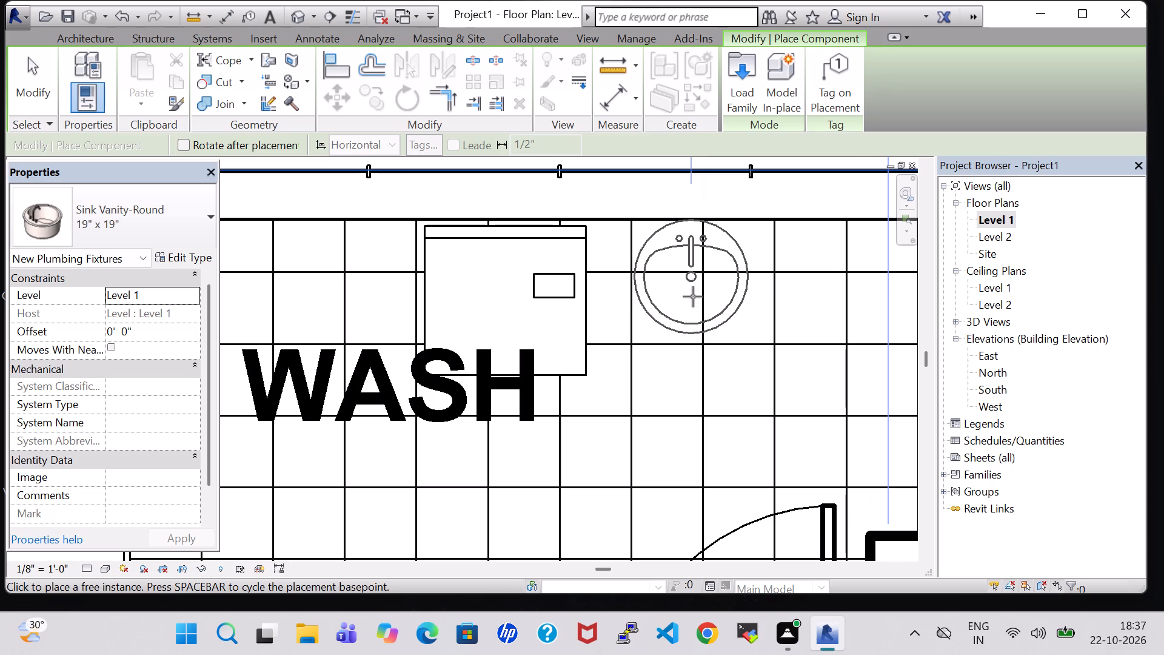
left_click(693, 297)
key("Escape")
key("Escape")
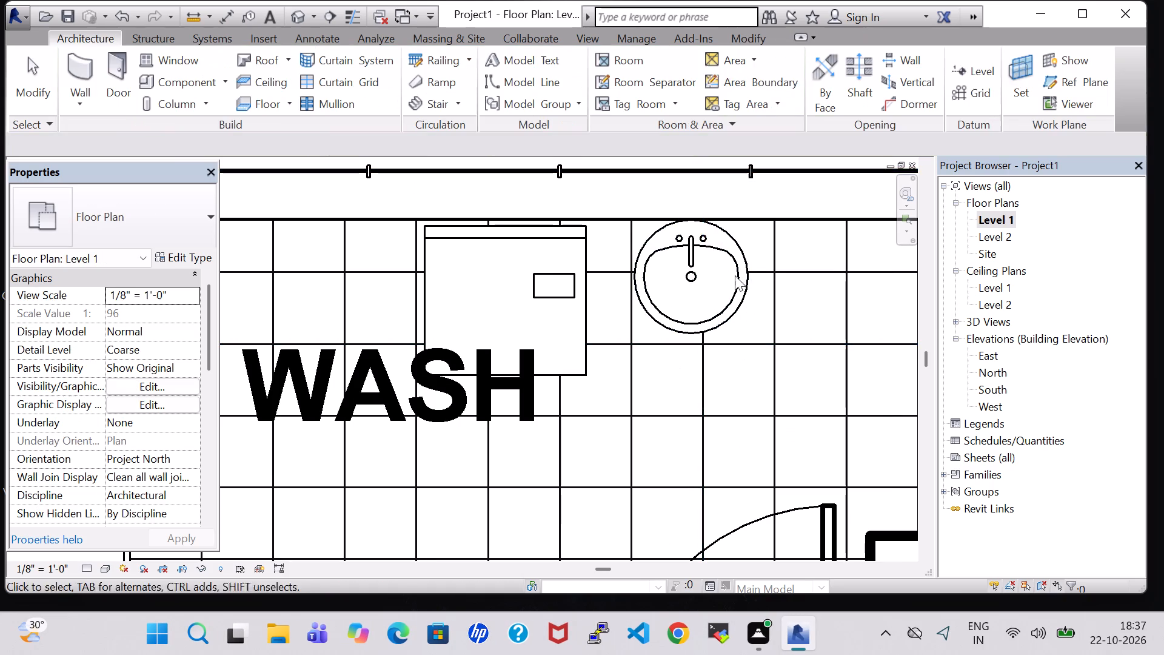
Set the round vanity sink's offset from Level 1 to 3' 0".
left_click(728, 238)
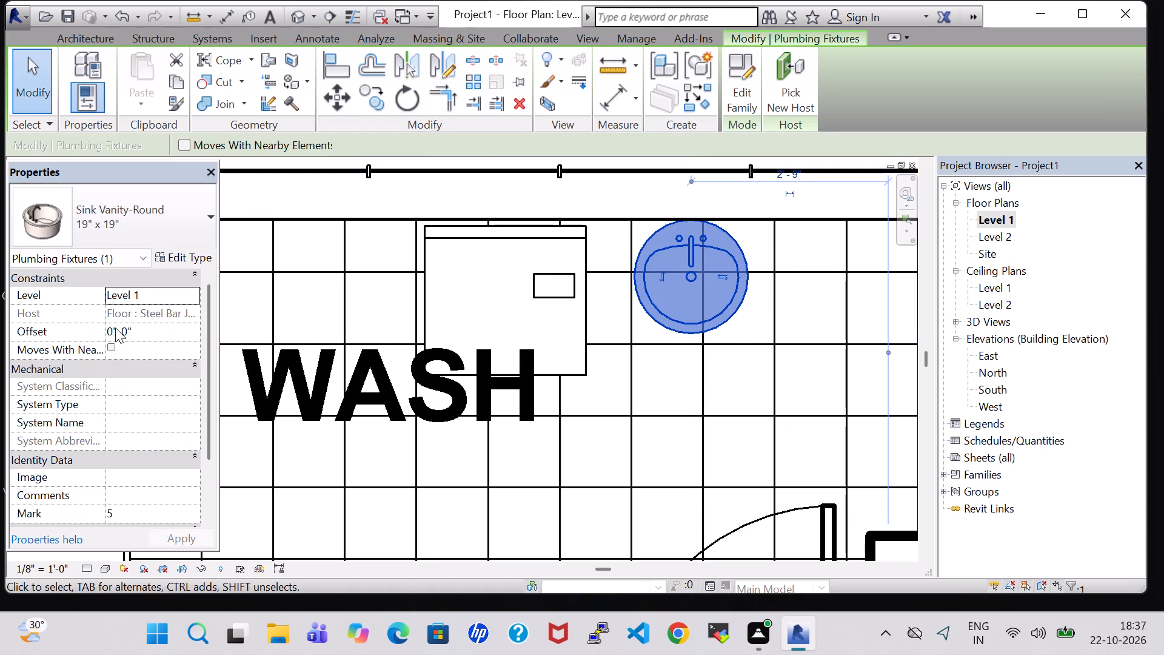
left_click(115, 329)
key("Left")
key("BackSpace")
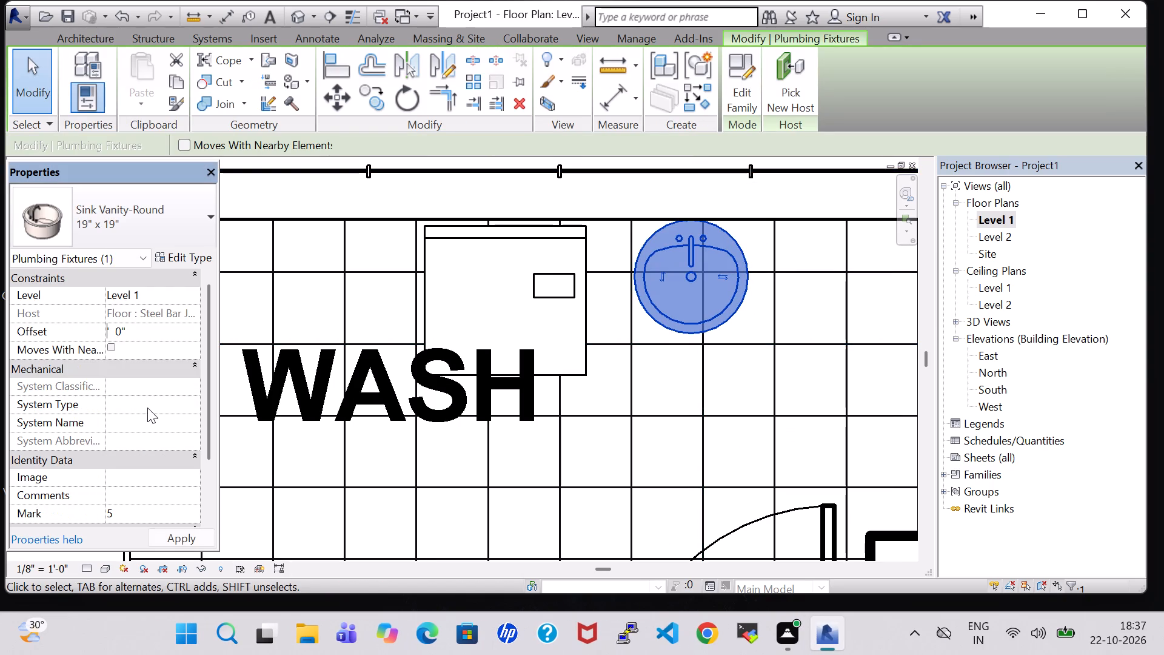
key("3")
key("Return")
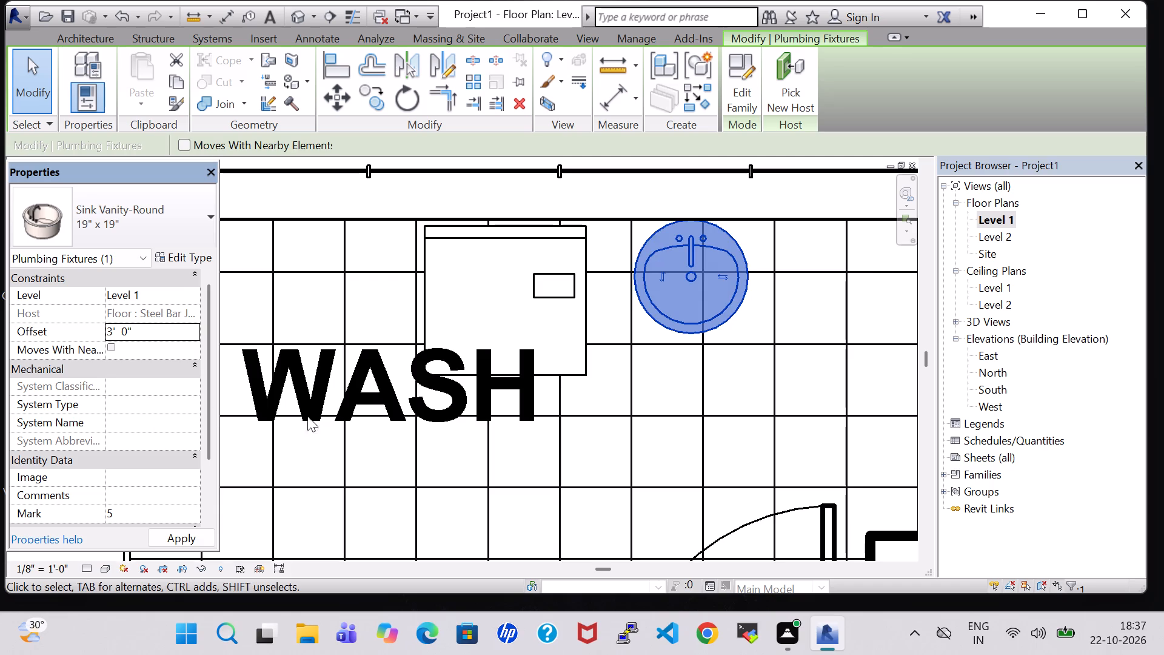
Nudge the dryer along the upper wall towards the washer, to about 6' 2" from the bedroom's side wall.
scroll(510, 435, "down", 6)
left_click(525, 358)
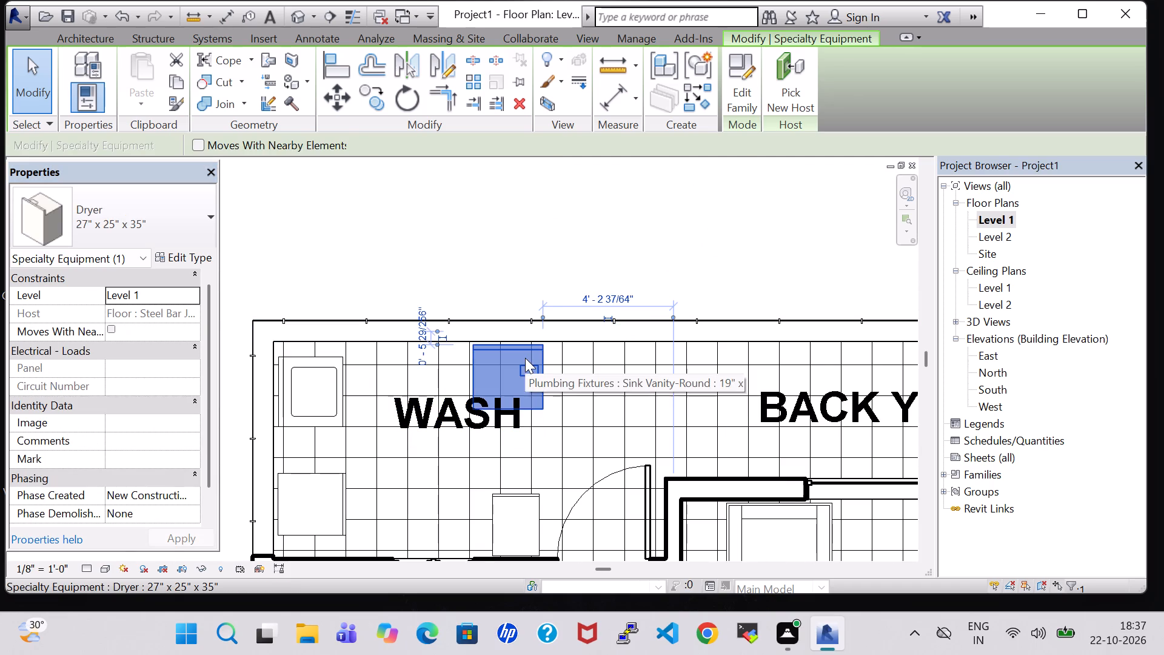
key("Left")
key("Left")
key("Left")
key("Left")
key("Left")
key("Left")
key("Left")
key("Left")
key("Left")
key("Left")
key("Left")
key("Left")
key("Left")
key("Left")
key("Left")
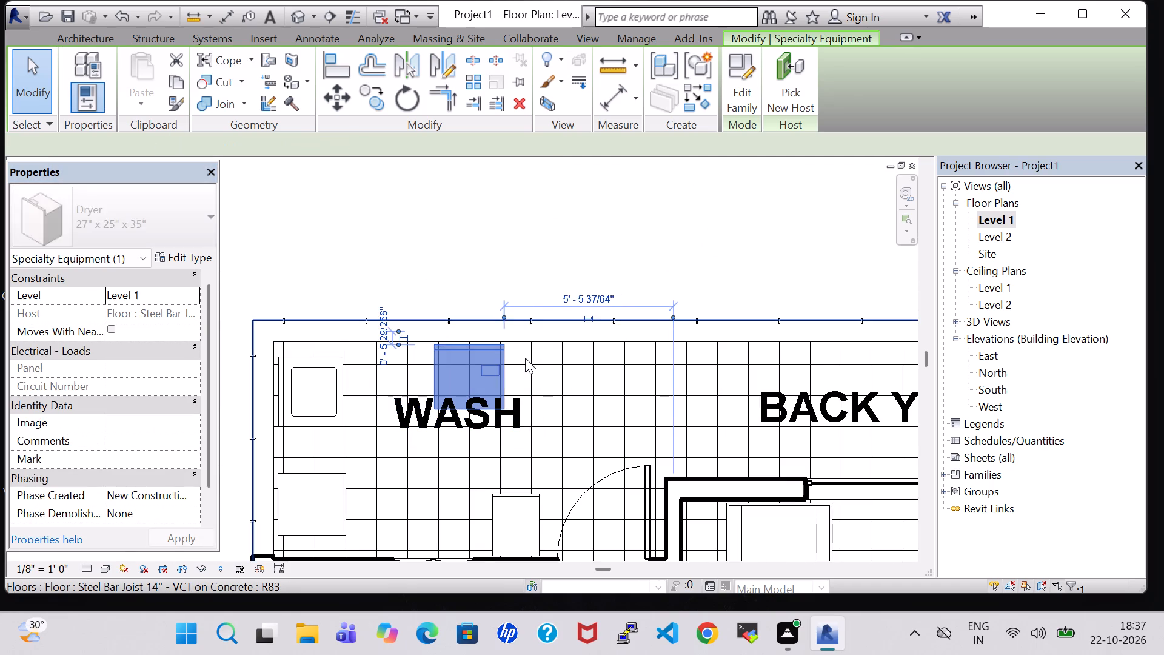
key("Left")
key("Left")
key("Left")
key("Left")
key("Left")
key("Left")
key("Left")
key("Left")
key("Left")
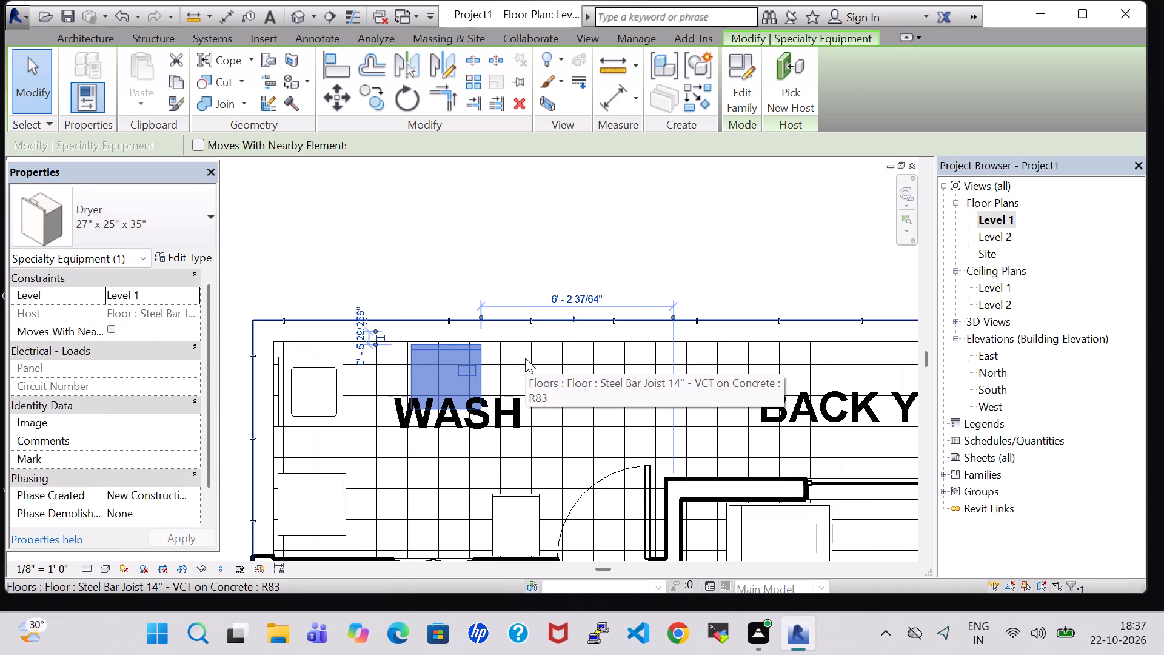
Check the arrangement of the washer, dryer and round sink in the wash area in the 3D view.
left_click(629, 232)
left_click(294, 12)
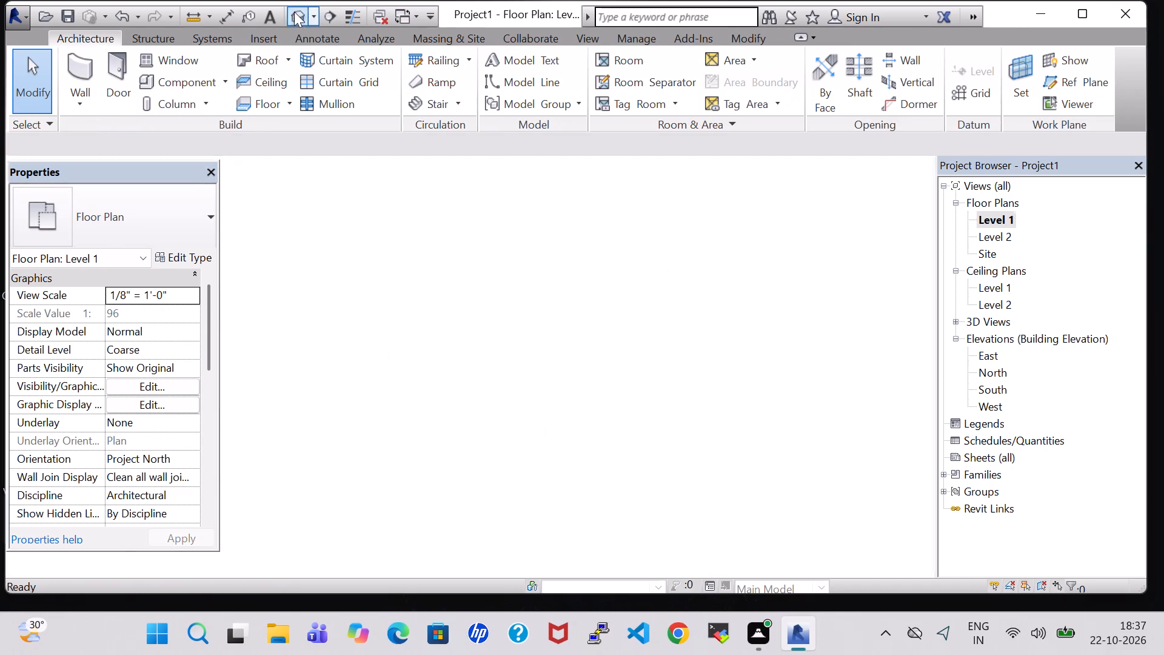
middle_click_drag(760, 465, 764, 465, "shift")
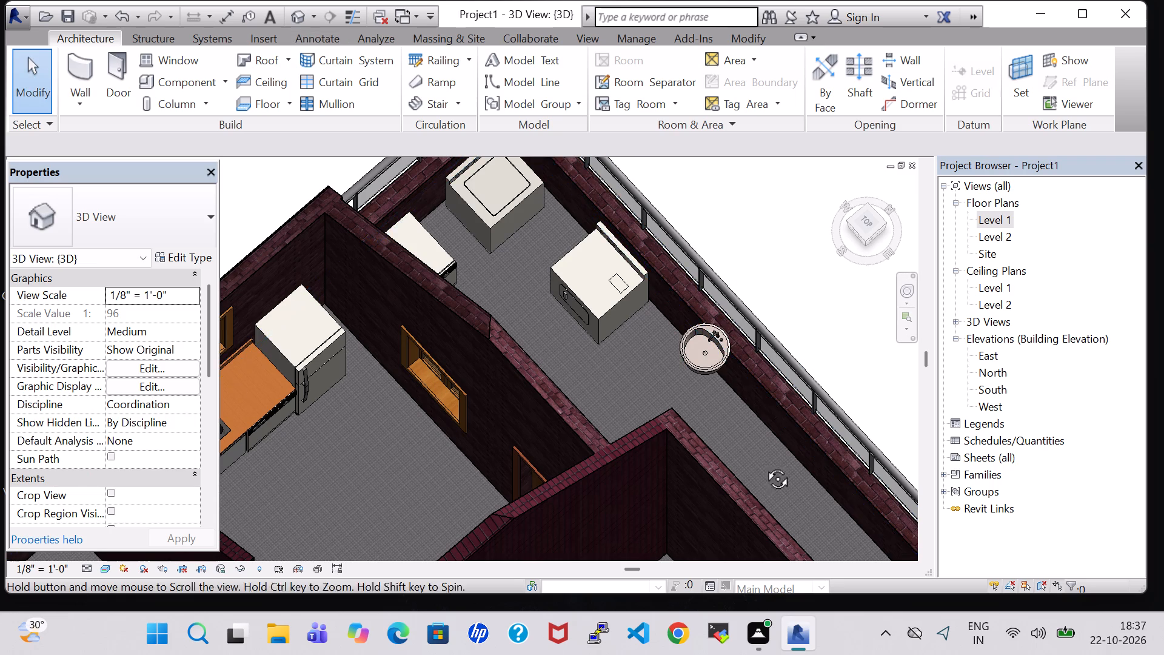
middle_click_drag(764, 465, 785, 421, "shift")
In the Level 1 plan, place a rotated 19" x 19" round vanity sink outside the toilet, its tap against the drawing room's wall.
double_click(1007, 223)
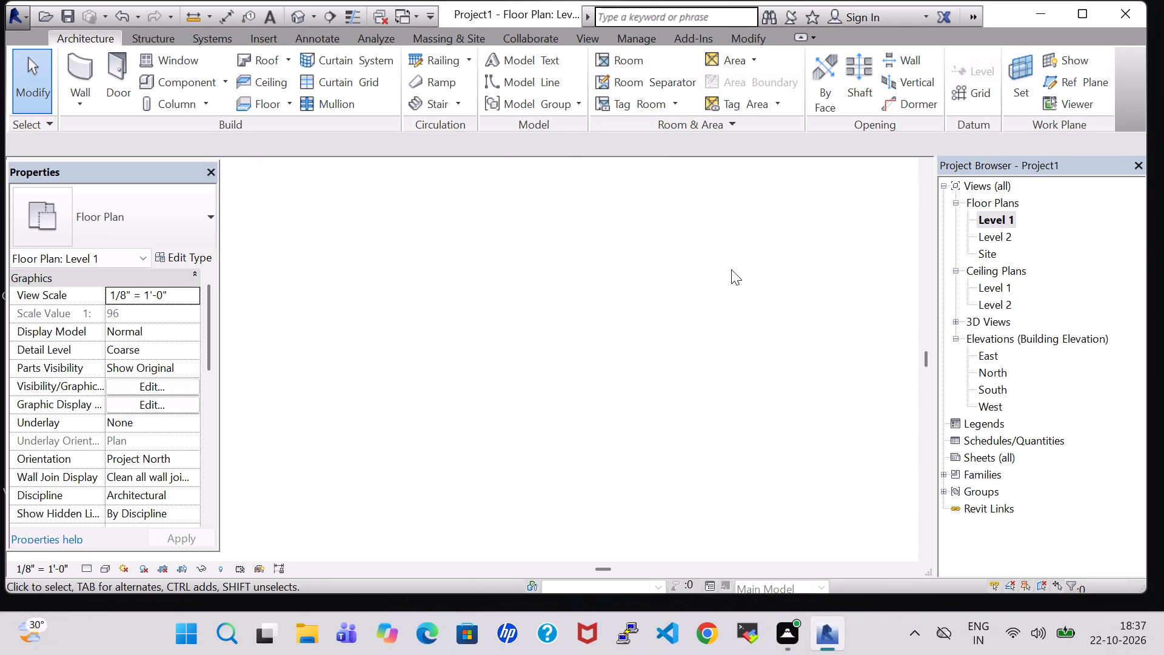
scroll(718, 272, "down", 4)
middle_click_drag(717, 269, 509, 200)
scroll(509, 200, "down", 3)
middle_click_drag(685, 368, 719, 333)
left_click(184, 76)
scroll(500, 417, "up", 4)
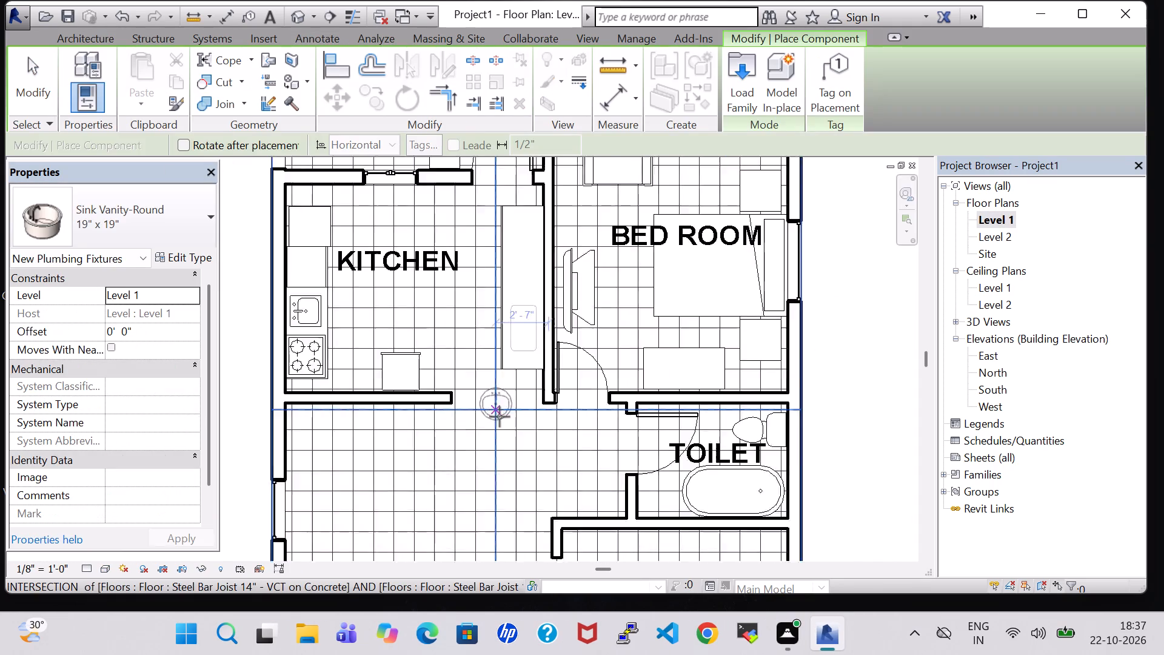
scroll(500, 417, "up", 1)
key("space")
key("space")
key("space")
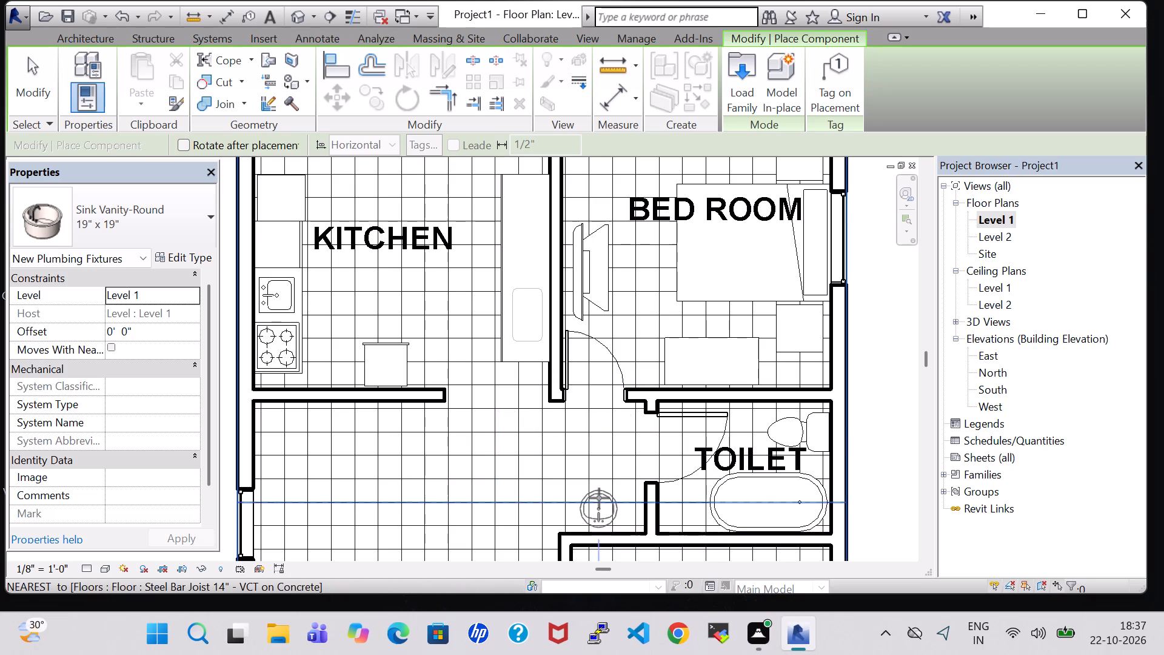
scroll(599, 498, "up", 5)
middle_click_drag(599, 497, 597, 417)
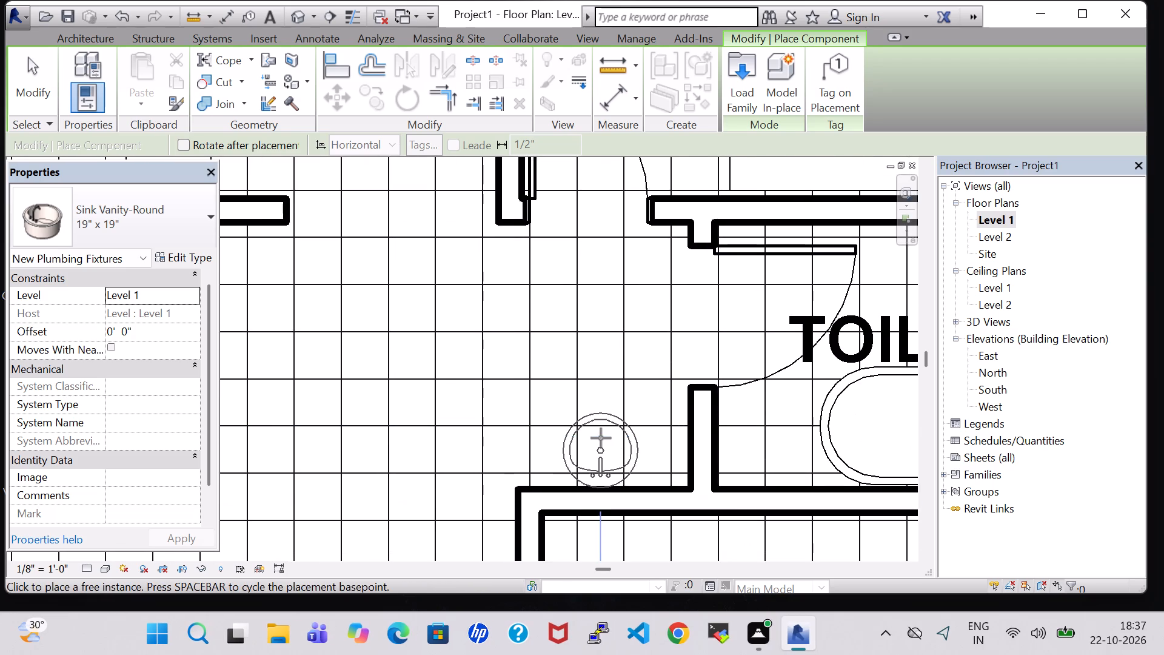
left_click(601, 438)
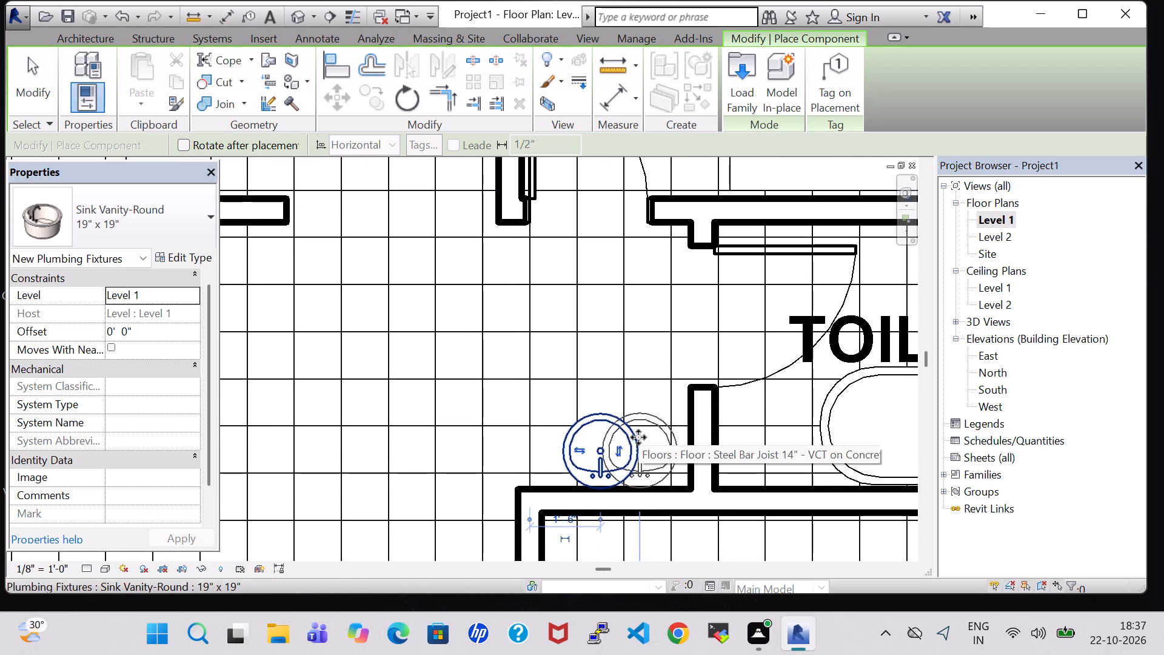
key("Escape")
key("Escape")
Set the offset of the round sink outside the toilet to 2' 0" from Level 1.
left_click(628, 434)
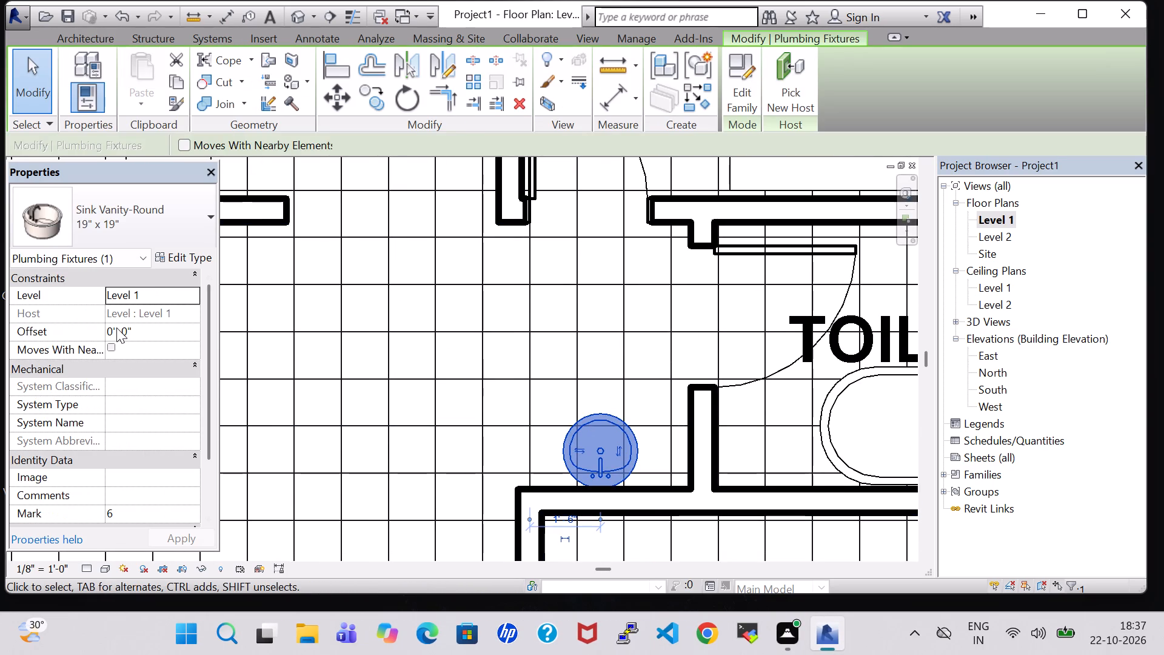
left_click(113, 332)
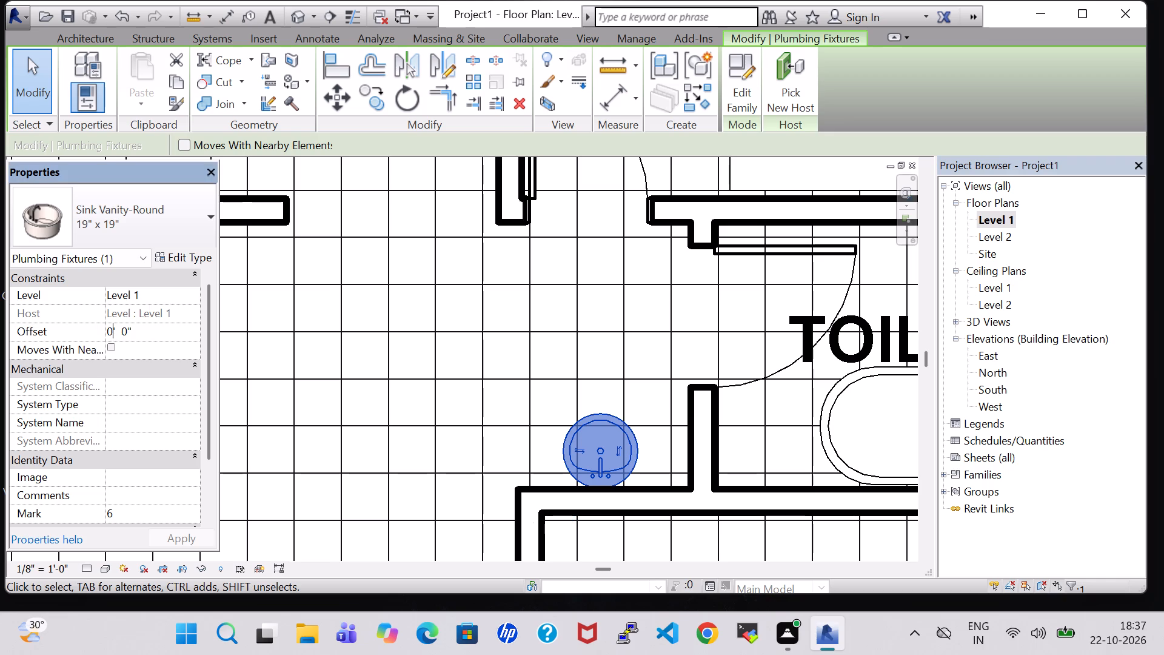
key("BackSpace")
key("2")
key("Return")
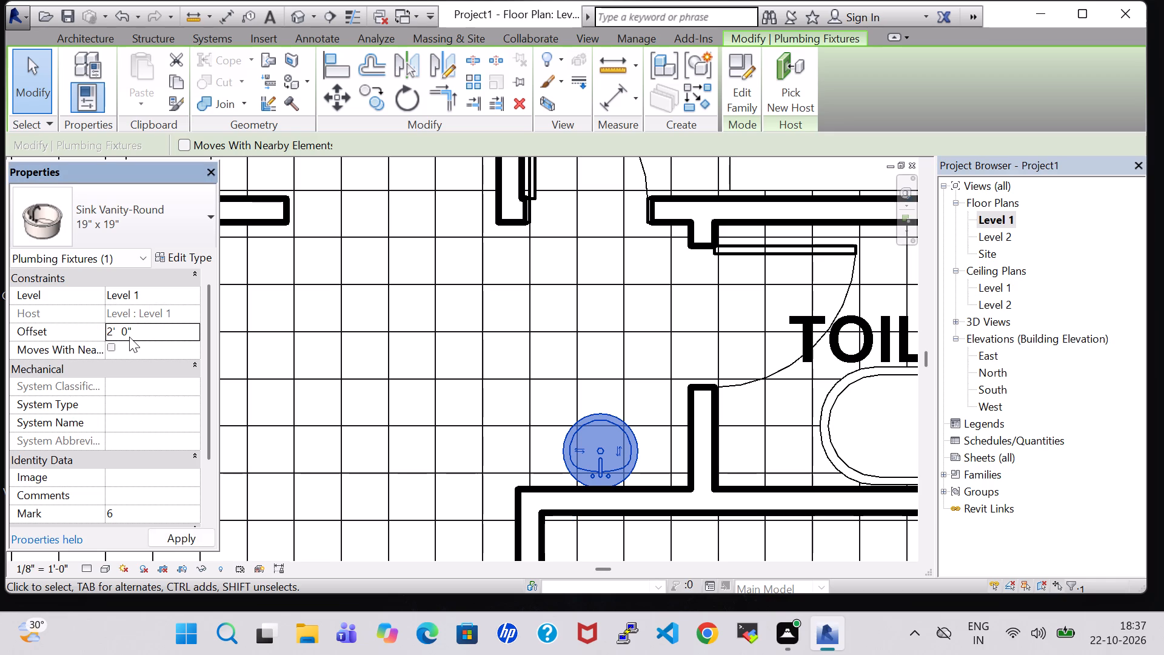
Load the Mirror-Ellipse family from the Furniture library folder.
double_click(101, 42)
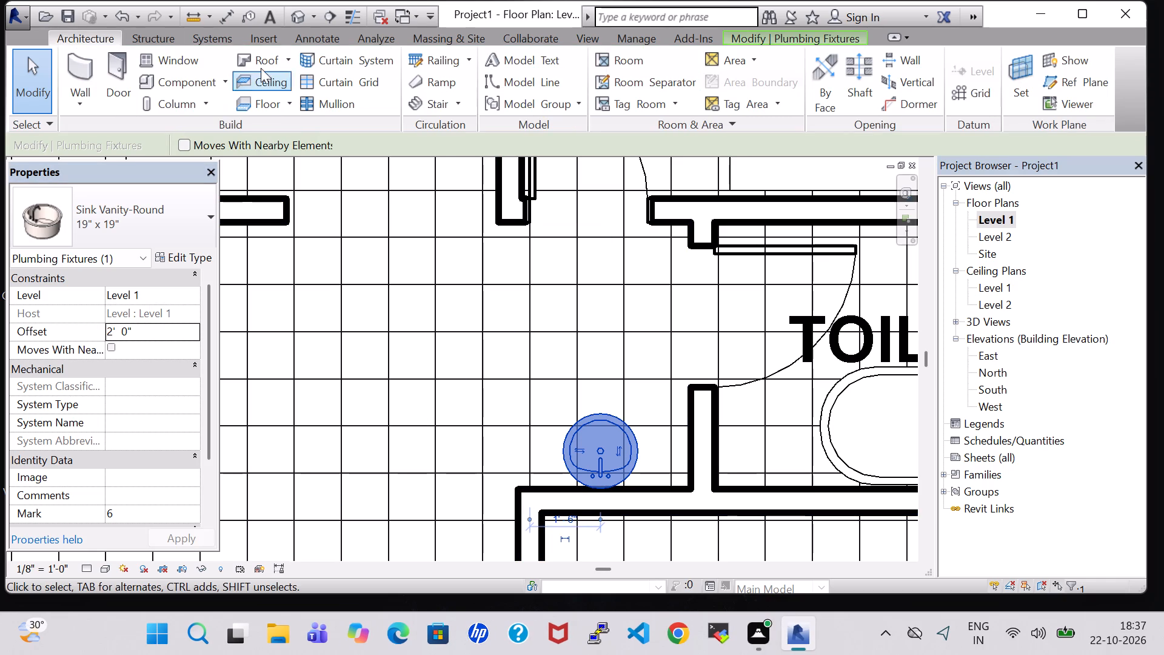
left_click(174, 79)
left_click(752, 73)
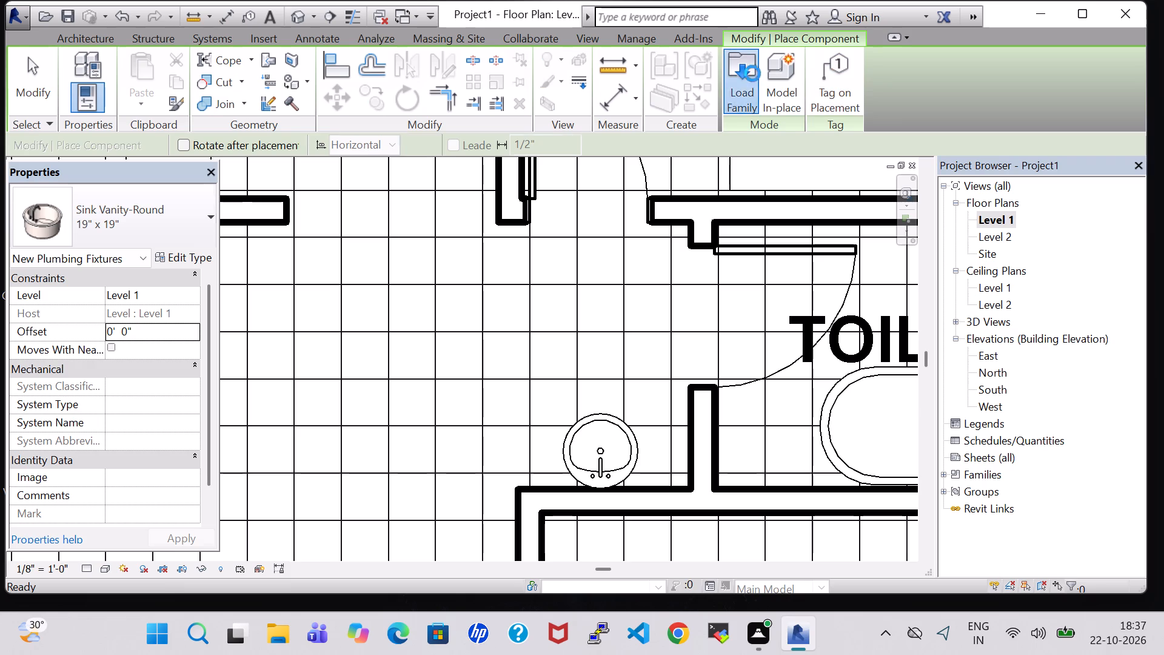
scroll(699, 280, "down", 1)
double_click(686, 267)
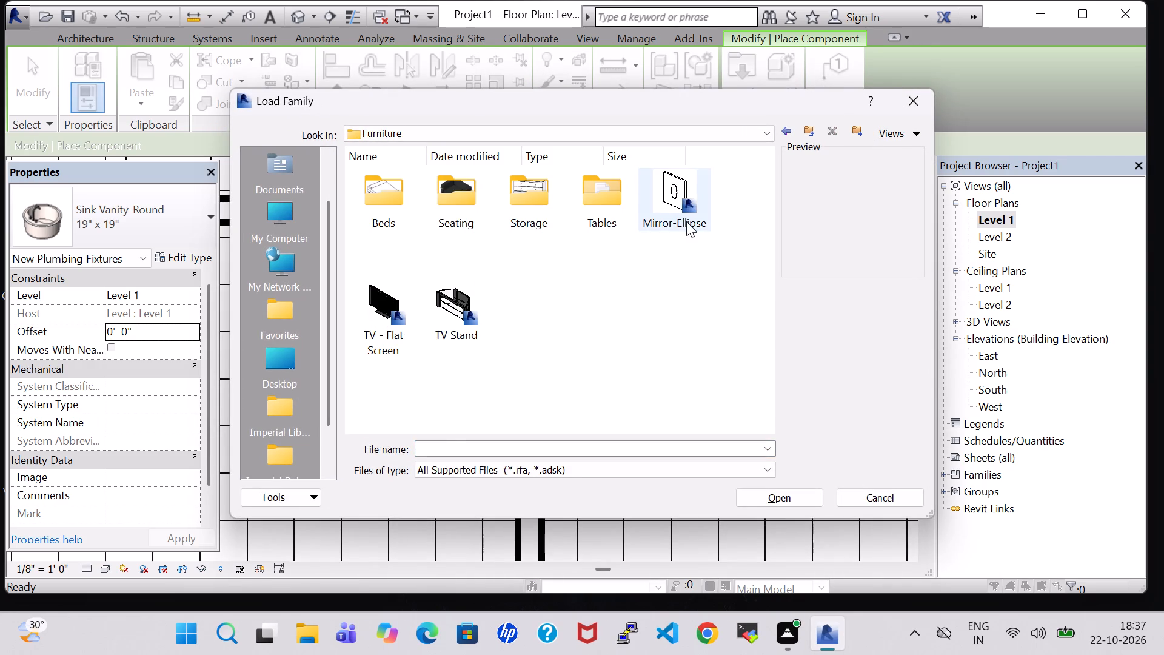
left_click(686, 221)
left_click(808, 489)
Place the 24" x 48" elliptical mirror on the wall directly behind the sink outside the toilet and open the 3D view.
scroll(602, 480, "up", 3)
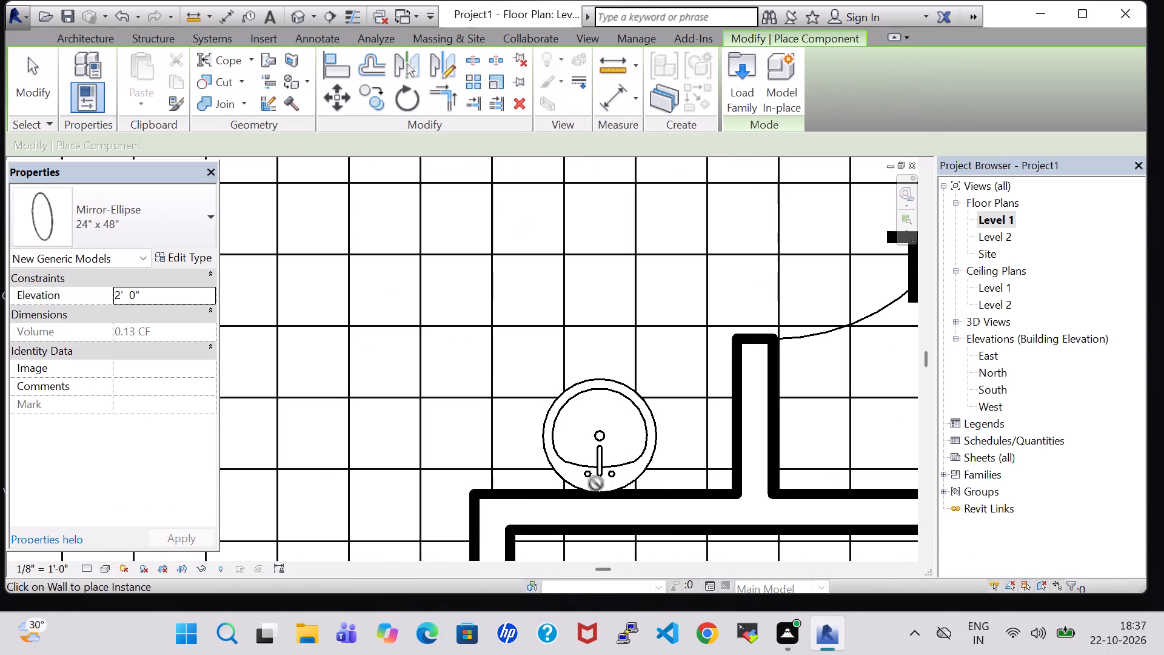
left_click(602, 496)
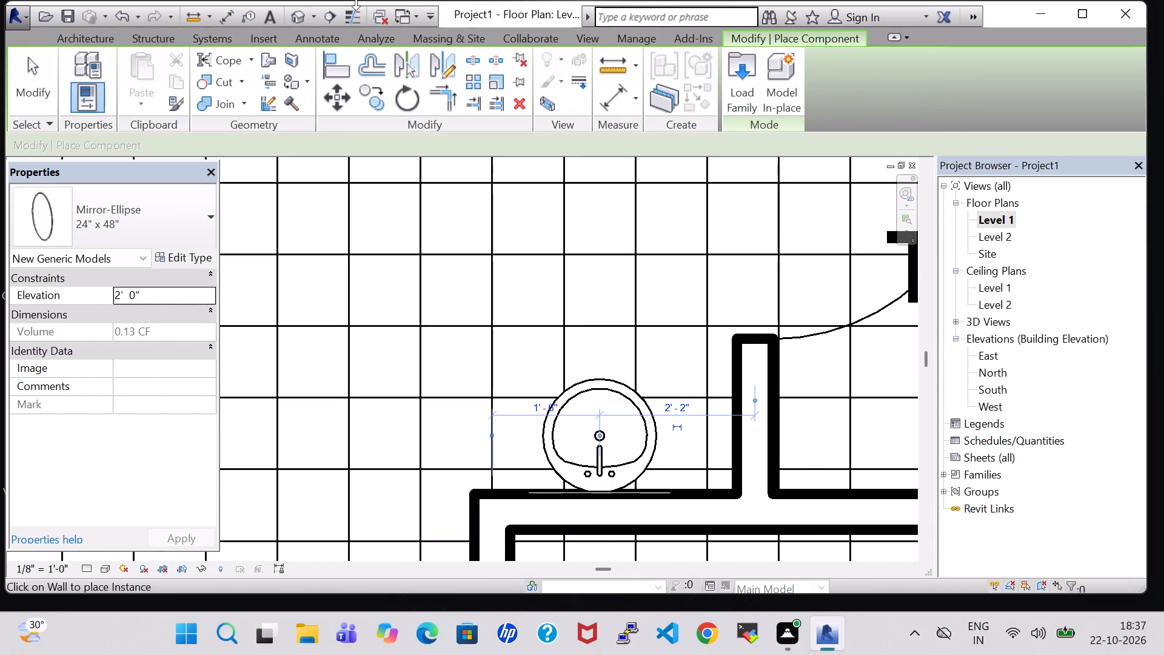
left_click(292, 13)
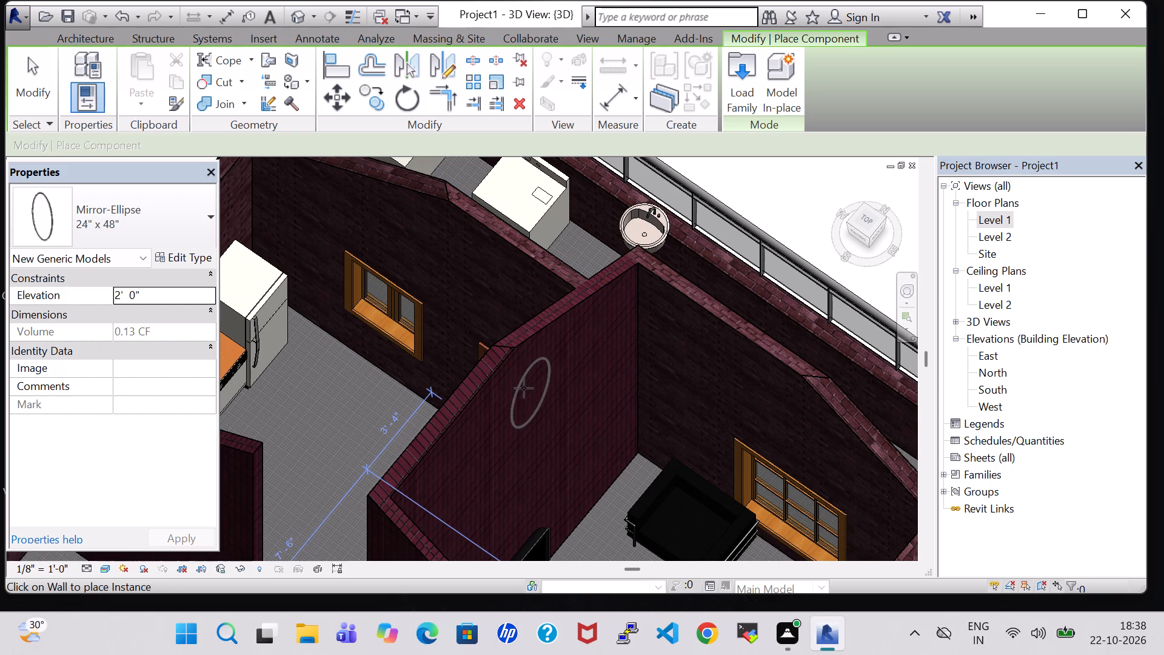
key("Escape")
key("Escape")
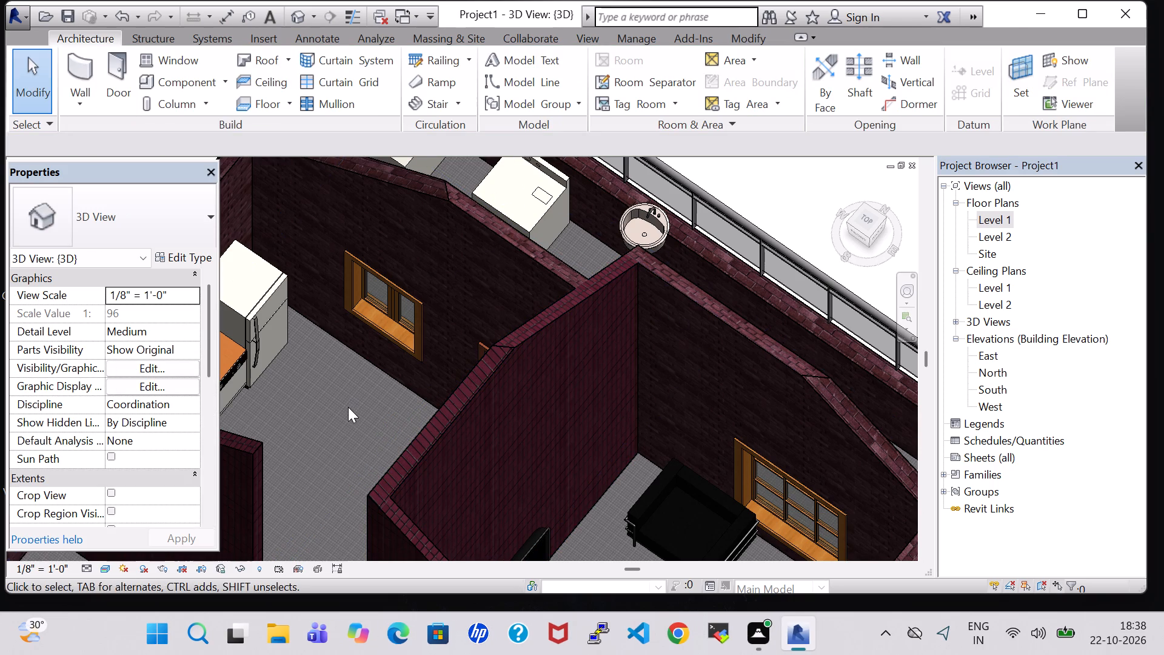
In the 3D view, raise the elliptical mirror up the wall above the sink to an elevation of 5' 3".
middle_click_drag(348, 407, 239, 431, "shift")
middle_click_drag(240, 412, 667, 242)
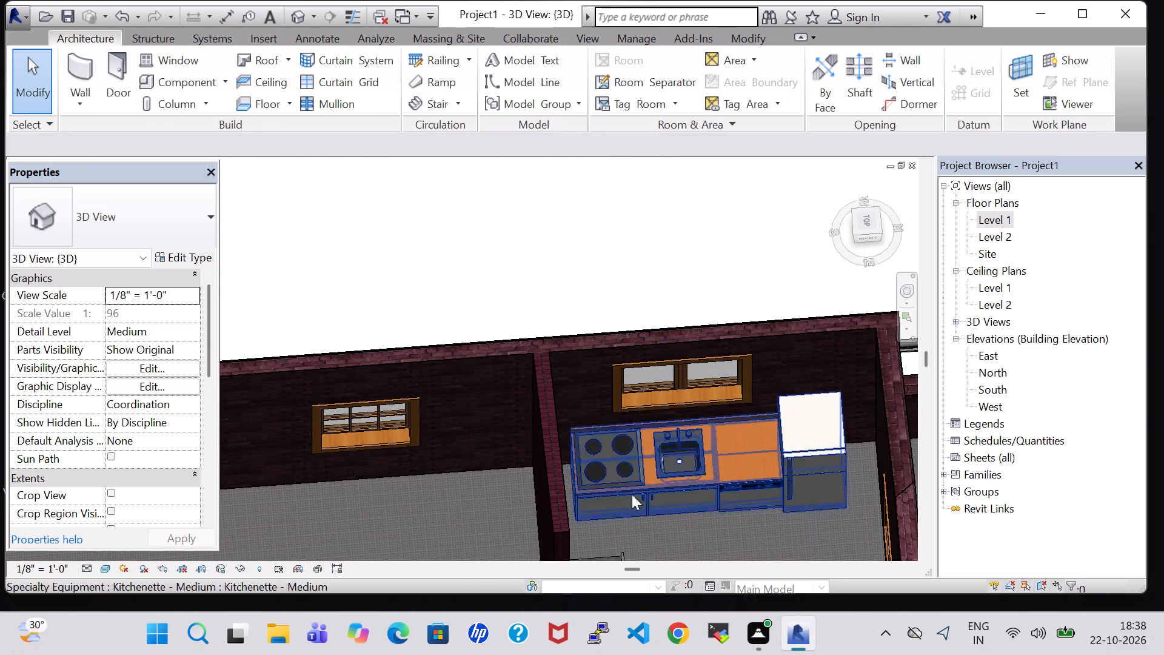
middle_click_drag(649, 536, 464, 396, "shift")
middle_click_drag(465, 395, 904, 363)
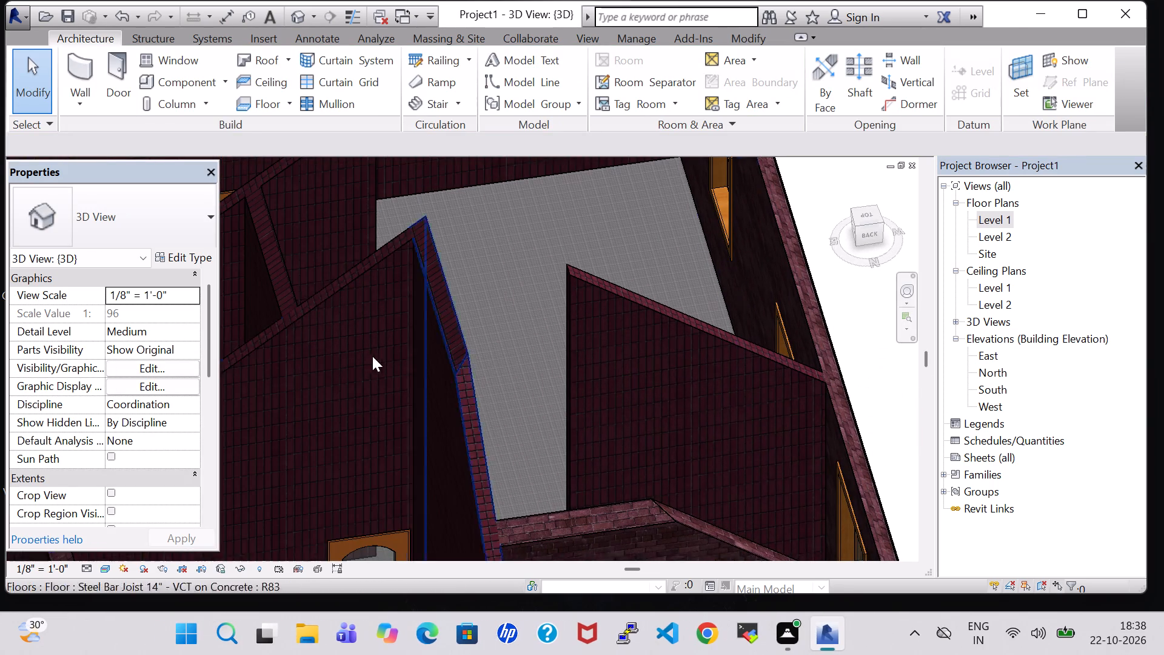
middle_click_drag(486, 329, 469, 505, "shift")
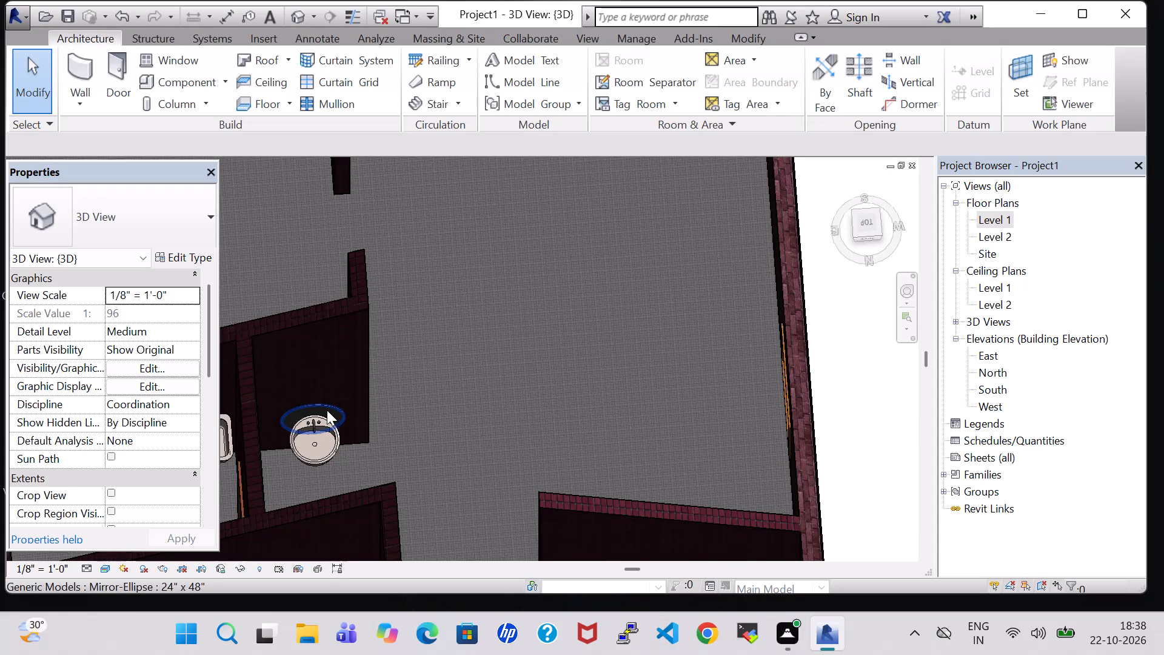
left_click(333, 404)
left_click(530, 443)
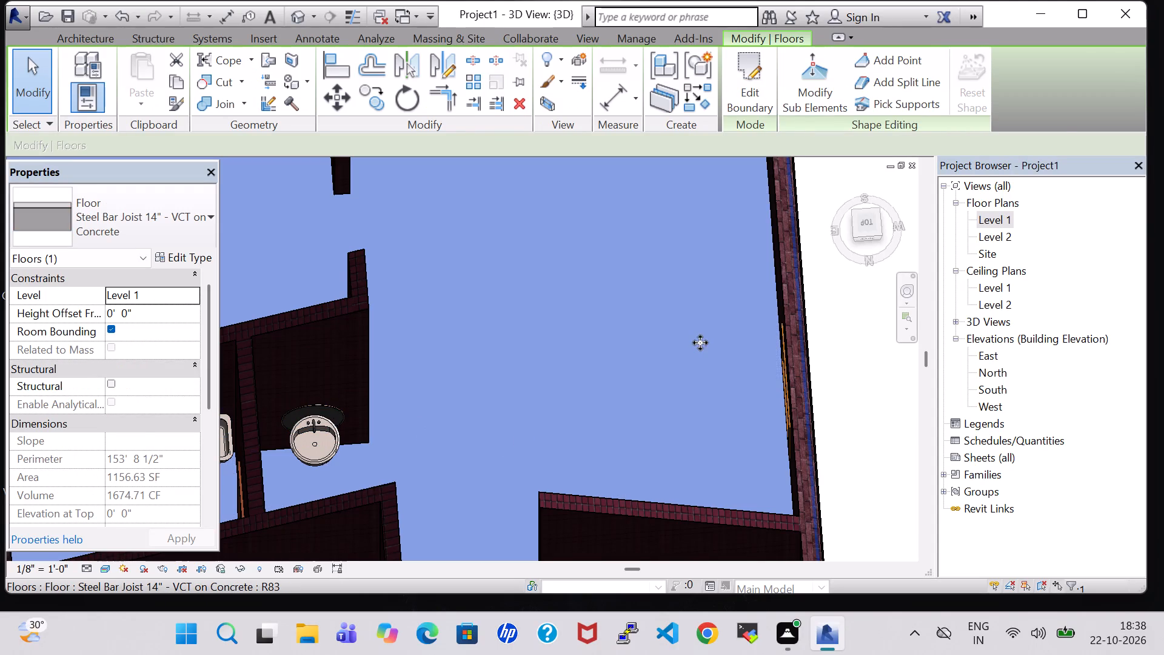
key("Escape")
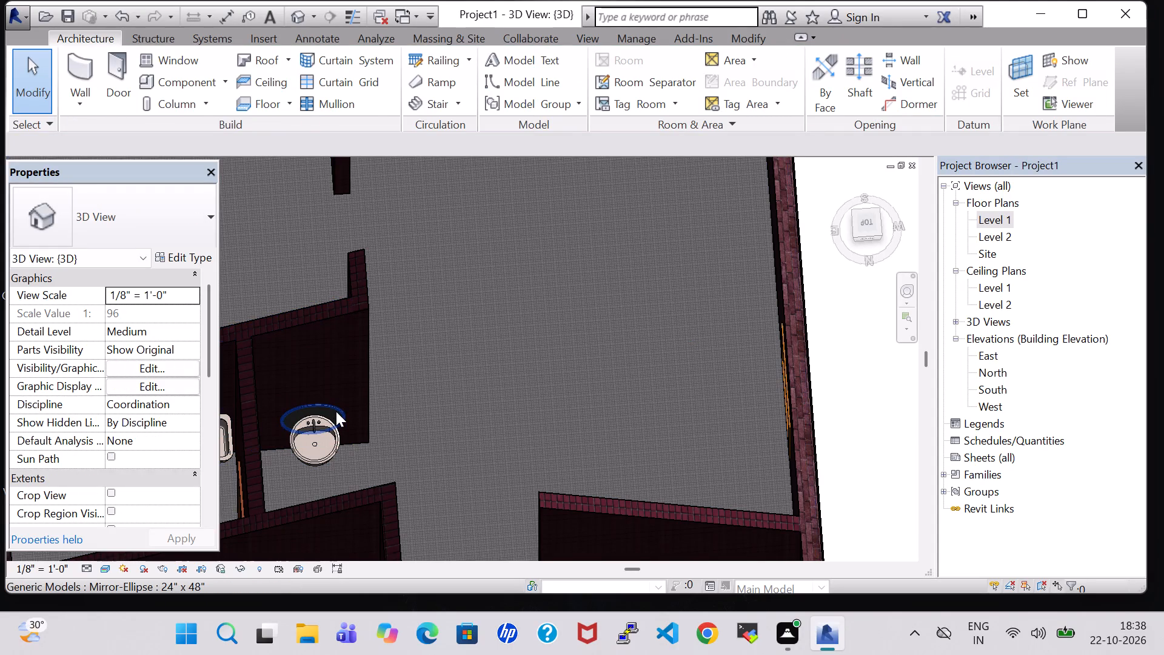
left_click(336, 411)
key("Up")
key("Up")
key("Up")
key("Up")
key("Up")
key("Up")
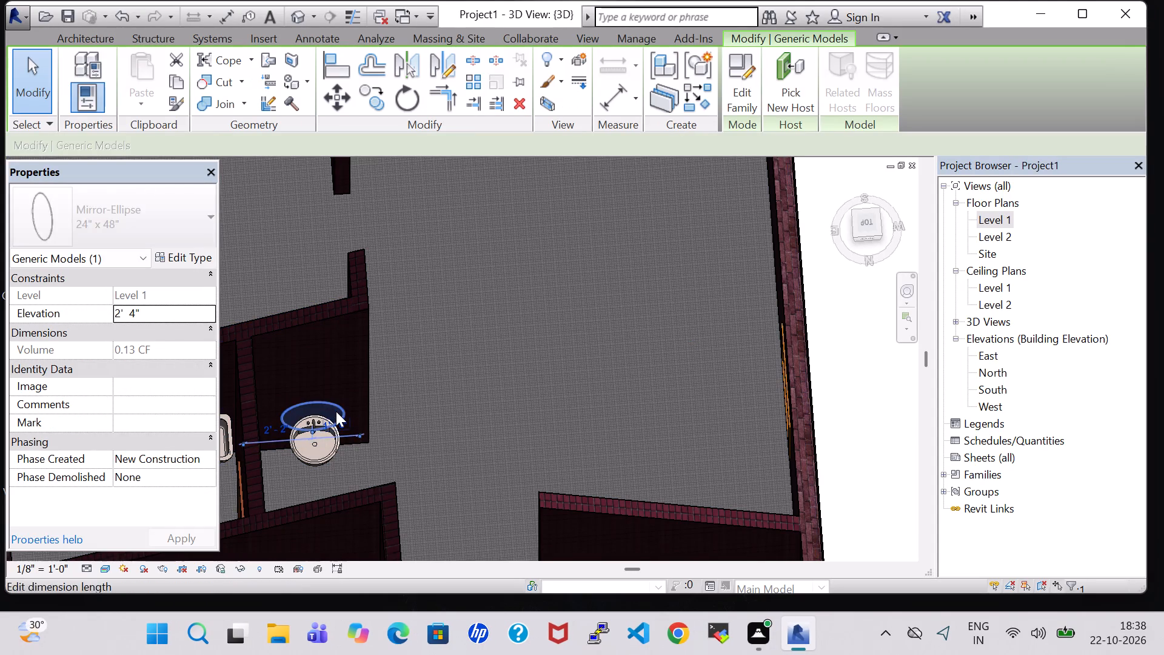
key("Up")
key("Up")
key("Up")
key("Up")
key("Up")
key("Up")
key("Up")
key("Up")
key("Up")
key("Up")
key("Up")
key("Up")
key("Up")
key("Up")
key("Up")
key("Up")
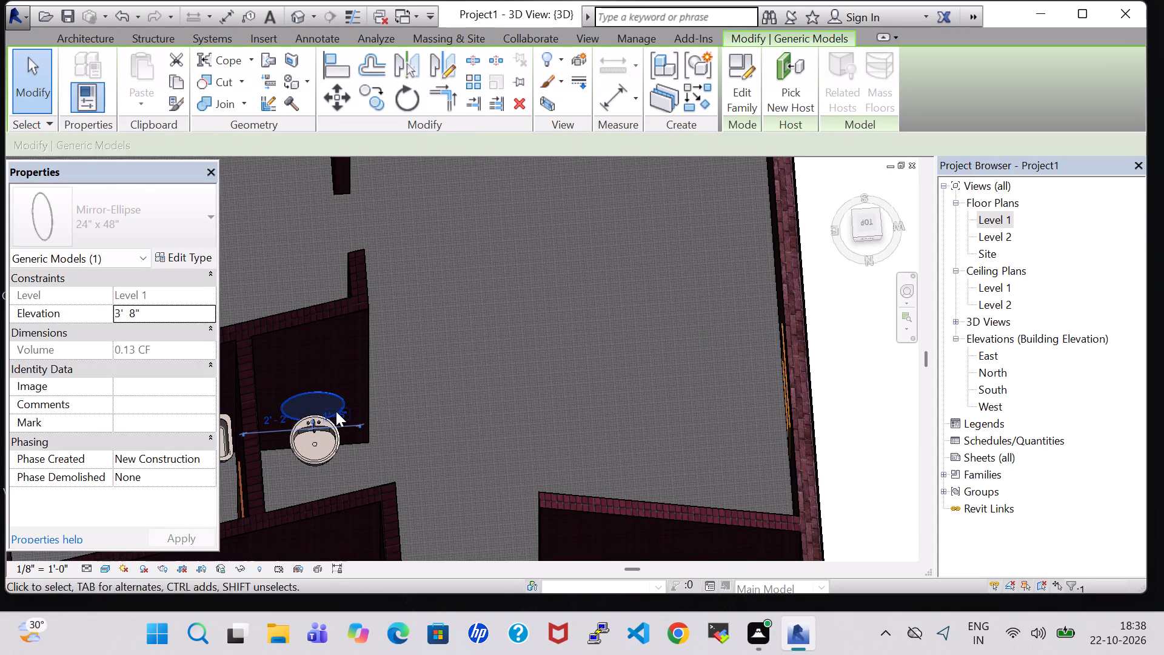
key("Up")
key("Up")
key("Up")
key("Up")
key("Up")
key("Up")
key("Up")
key("Up")
key("Up")
key("Up")
key("Up")
key("Up")
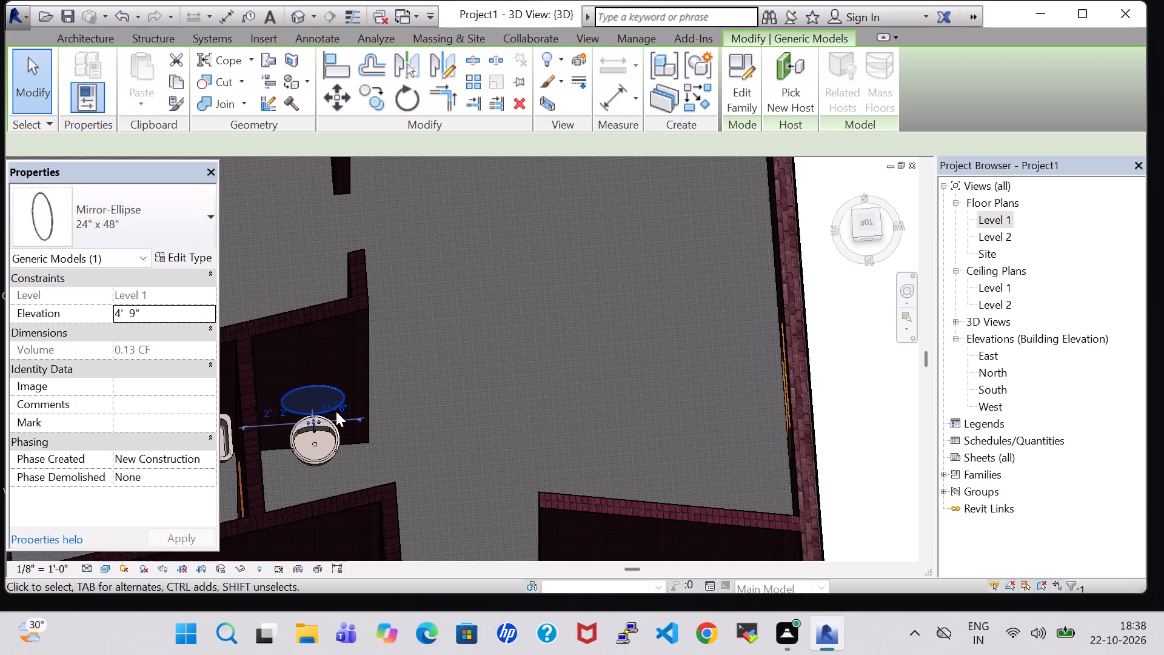
key("Up")
key("Up")
key("Up")
key("Up")
key("Up")
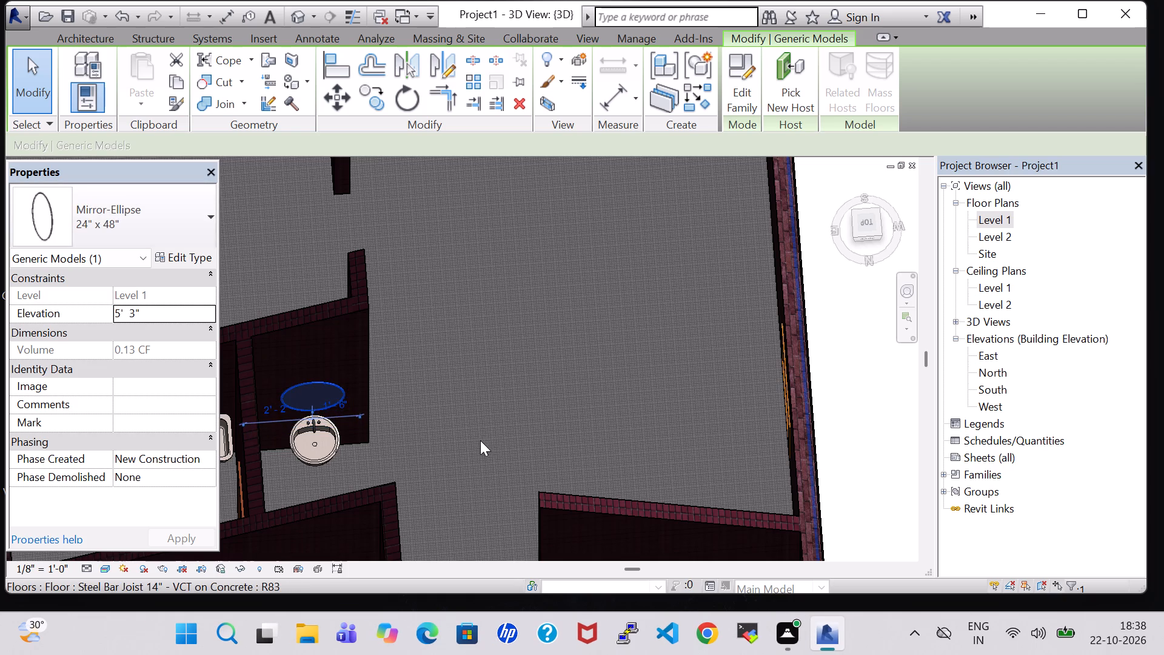
Return to the Level 1 floor plan and examine the layout from the kitchen down to the lawn and parking.
middle_click_drag(477, 442, 469, 360, "shift")
double_click(1003, 220)
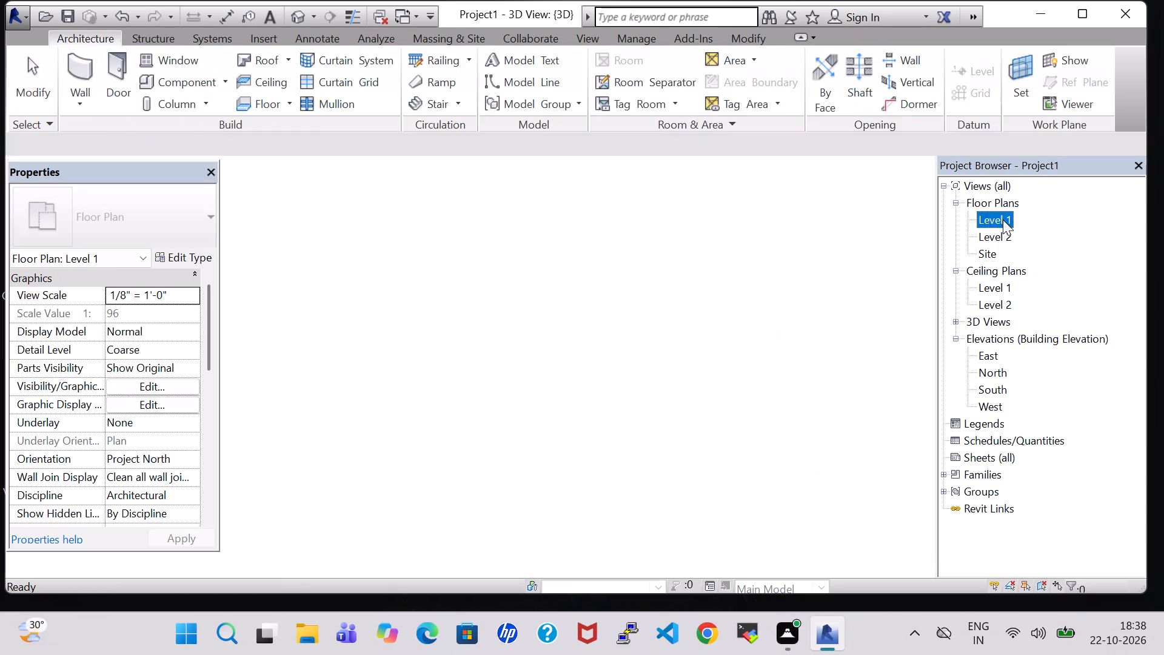
scroll(716, 270, "down", 6)
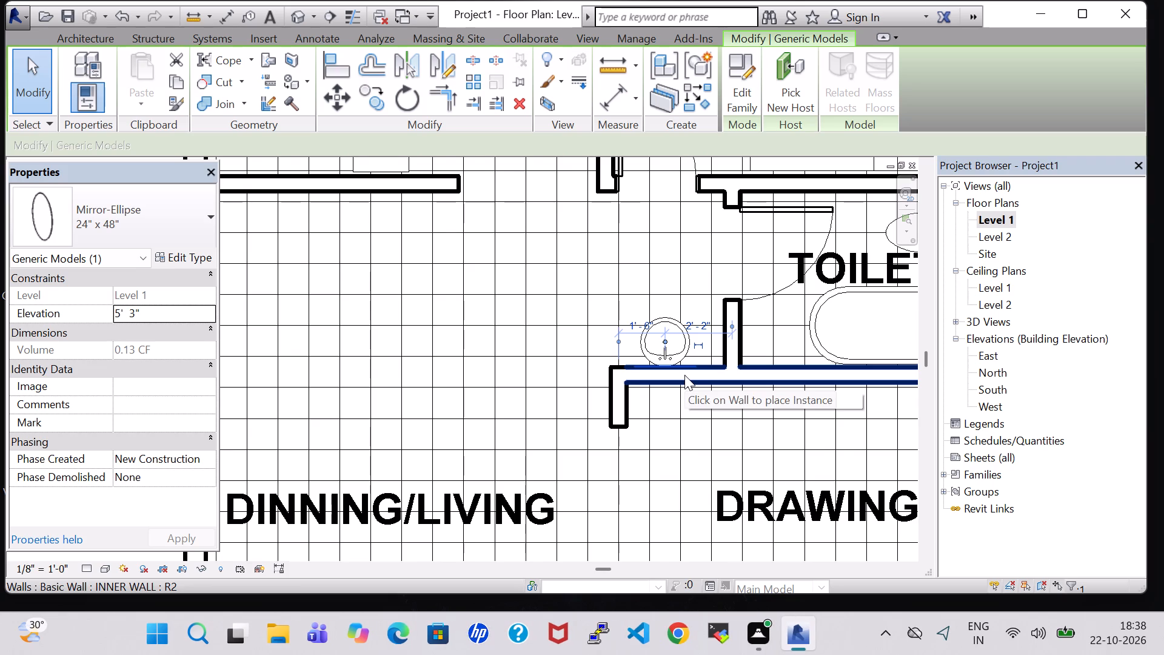
scroll(684, 375, "down", 3)
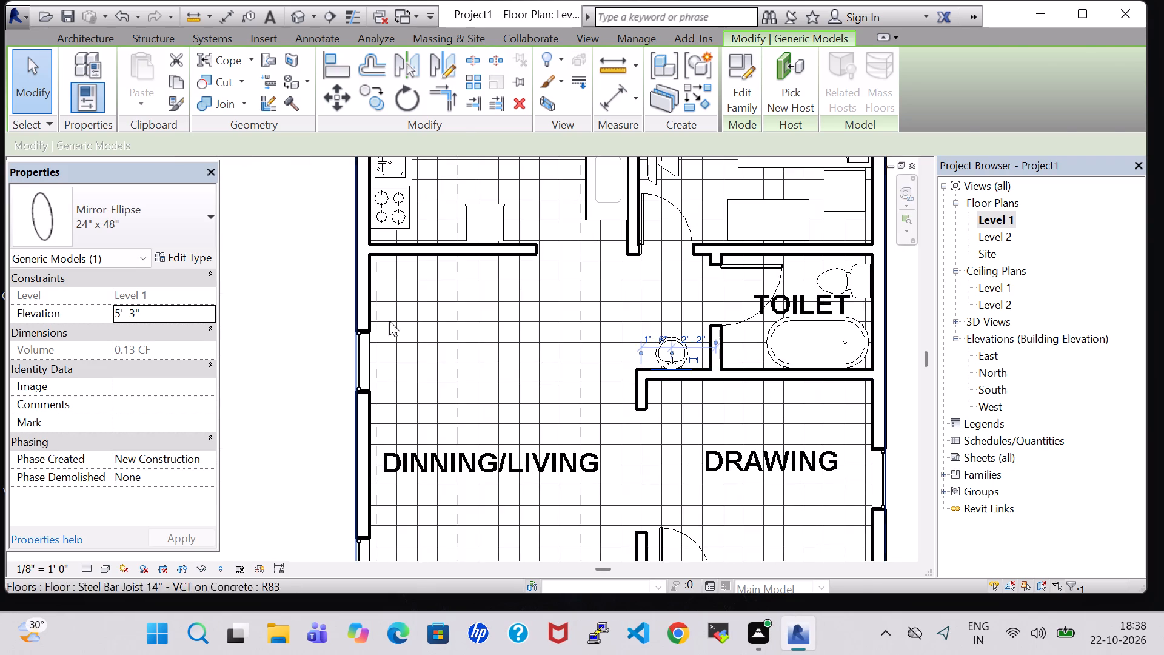
left_click(298, 321)
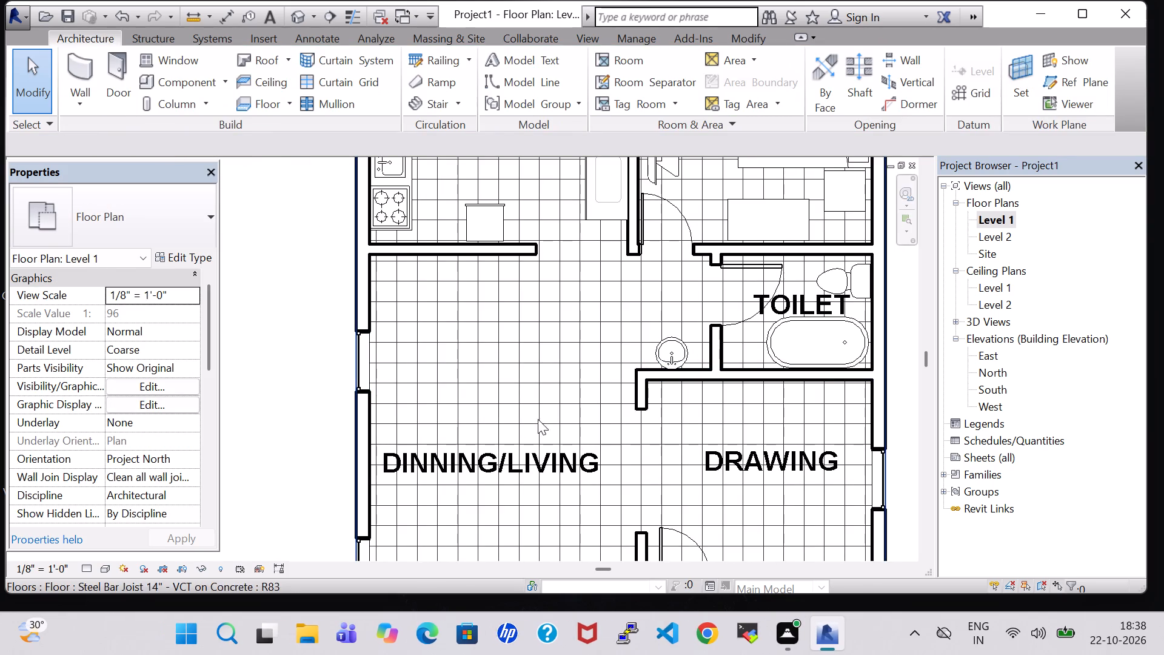
middle_click_drag(538, 419, 456, 429)
scroll(456, 429, "down", 1)
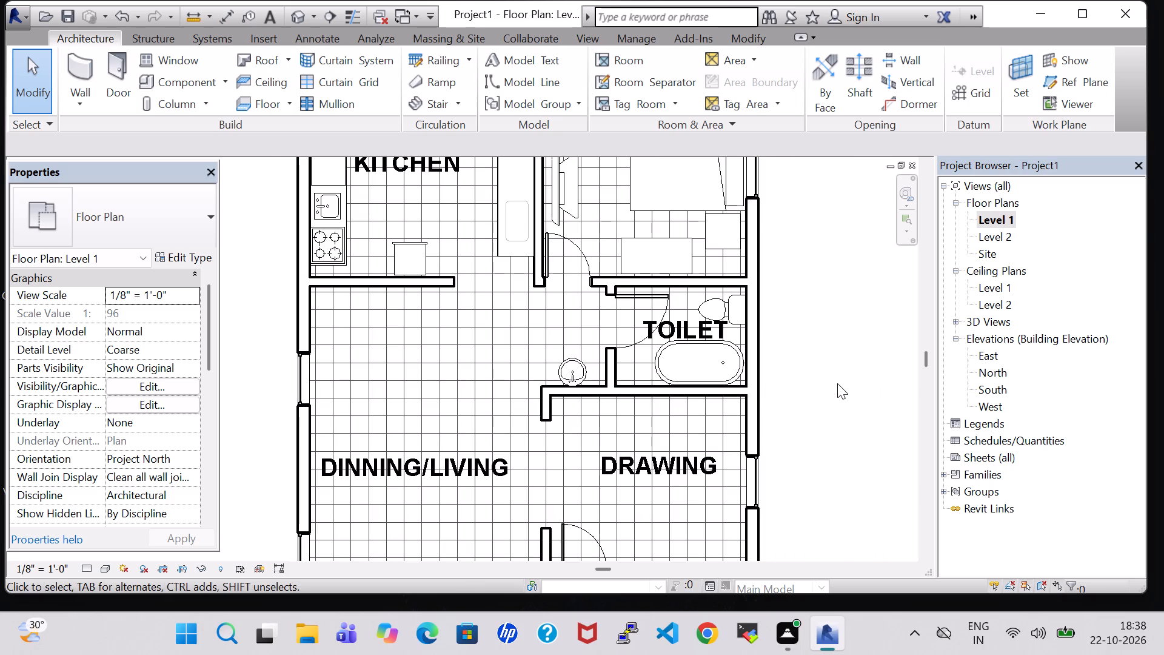
middle_click_drag(837, 383, 837, 343)
scroll(837, 383, "down", 2)
middle_click_drag(834, 355, 786, 313)
scroll(787, 313, "down", 1)
middle_click_drag(787, 341, 787, 312)
middle_click_drag(787, 312, 787, 361)
scroll(787, 312, "down", 1)
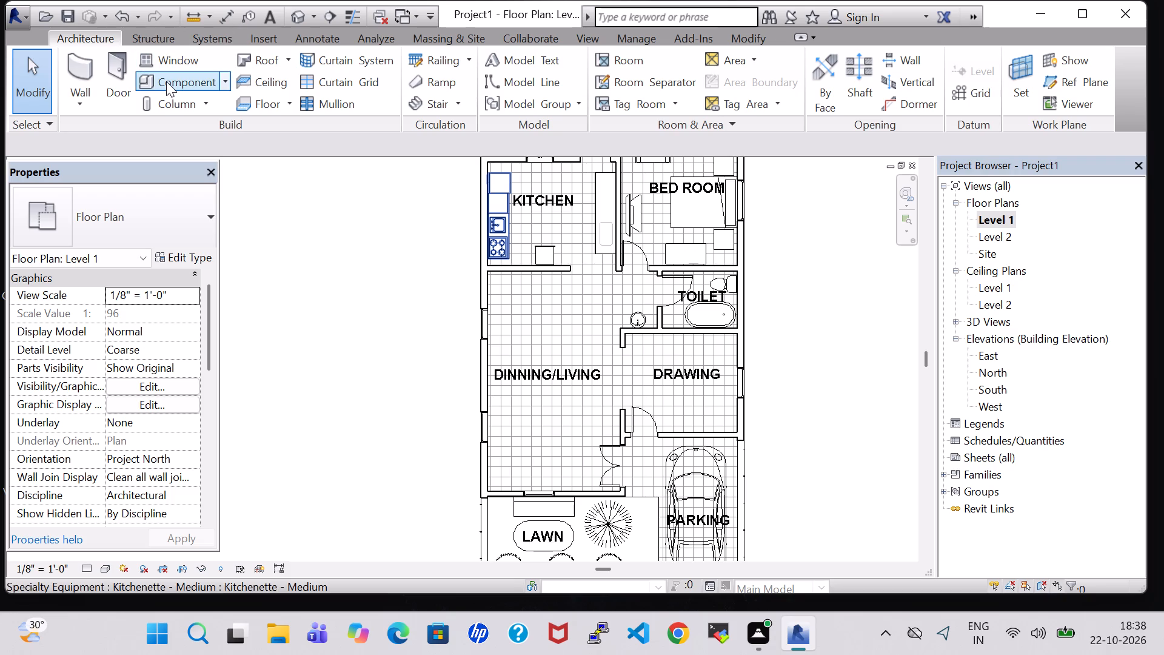
Draw a Generic - 8" wall about 1' 11" long, extending the dining/living–drawing partition beside the drawing room door toward the toilet.
left_click(166, 81)
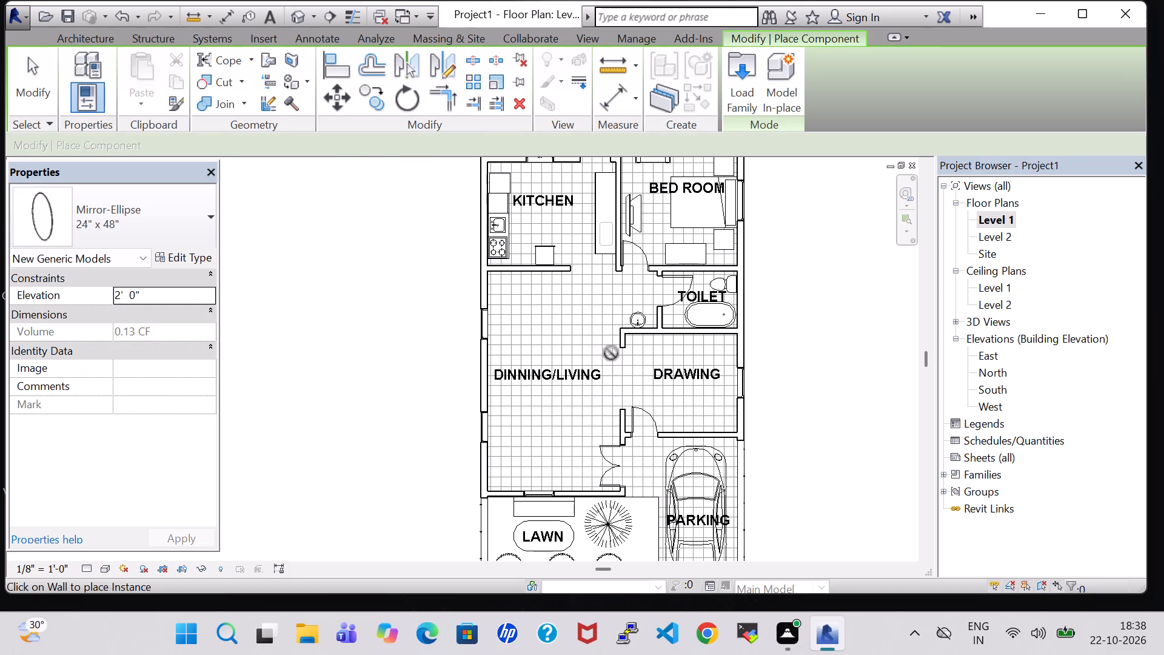
key("Escape")
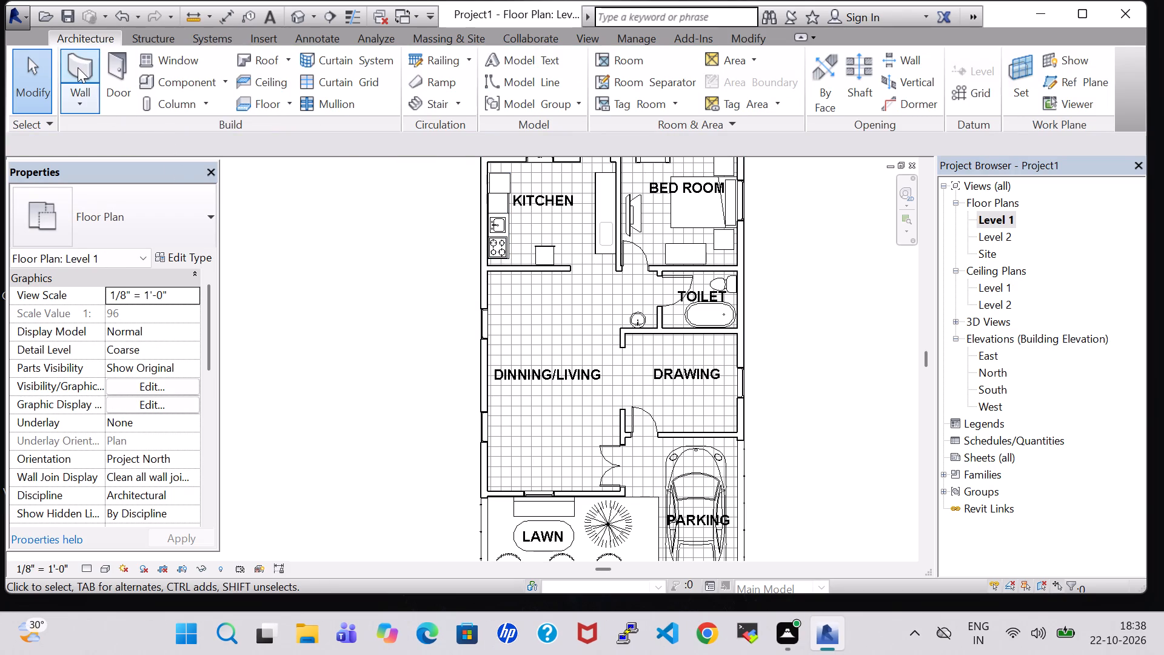
left_click(78, 67)
scroll(560, 306, "up", 4)
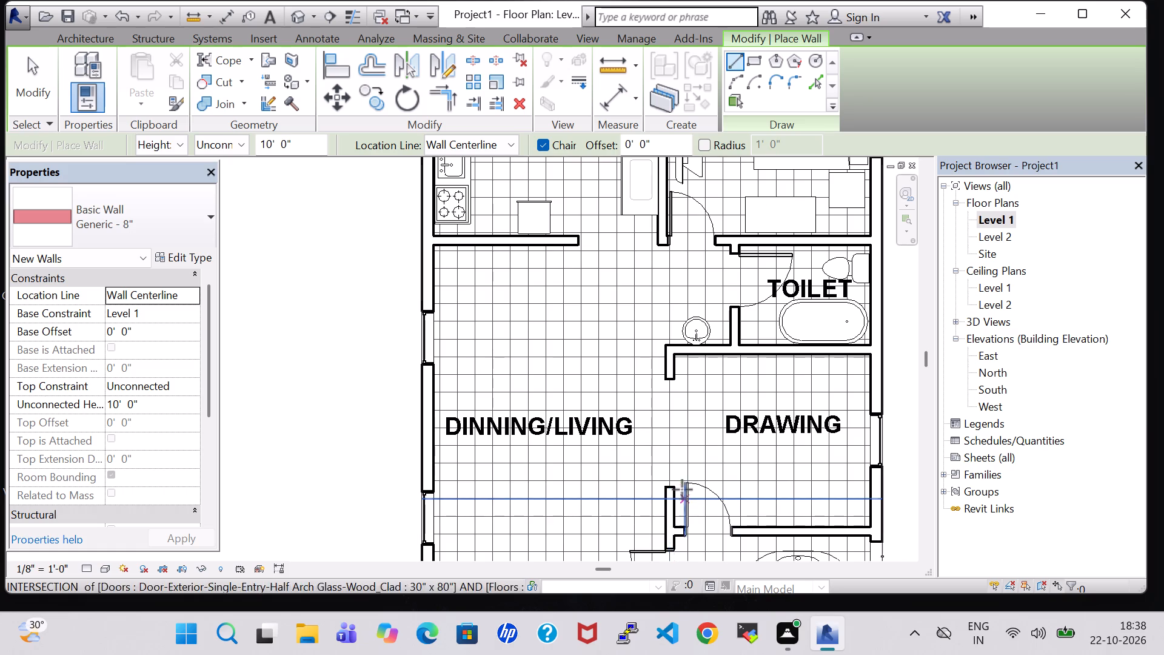
left_click(670, 488)
left_click(670, 453)
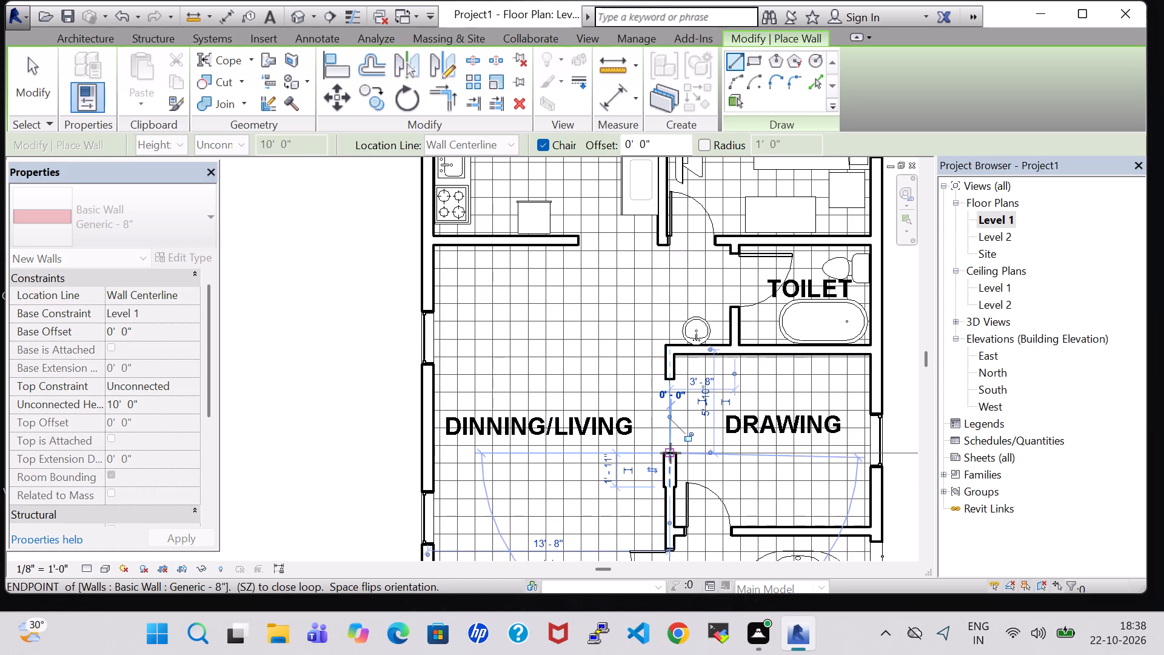
key("Escape")
key("Escape")
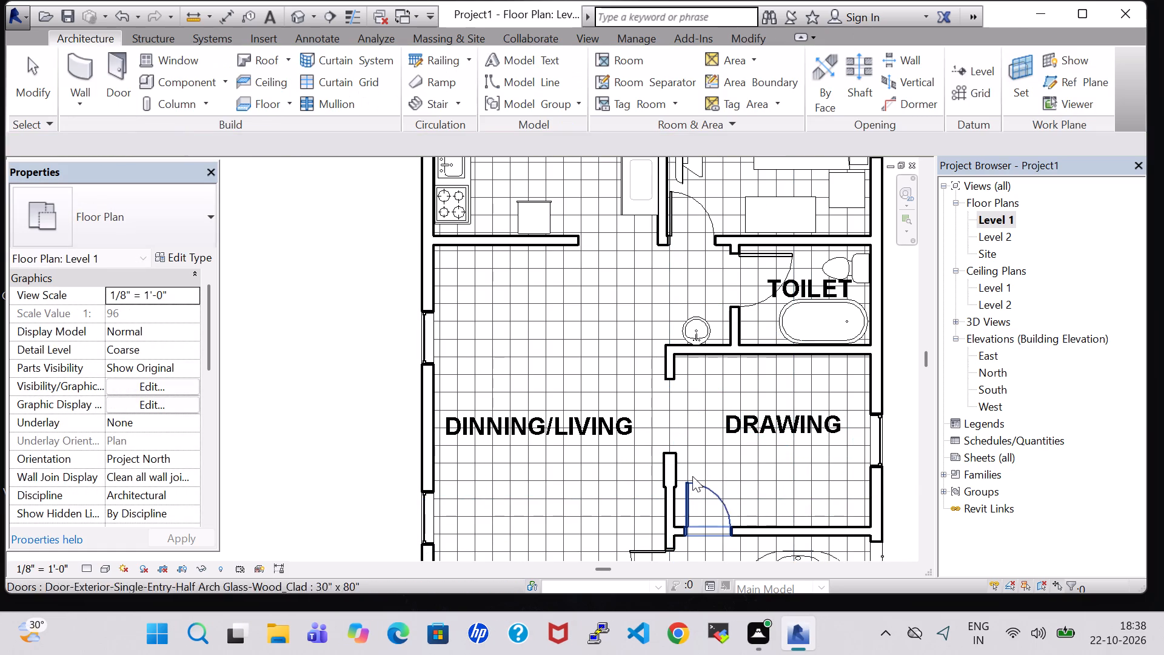
Change the short wall extension between the dining/living and drawing rooms to the INNER WALL type.
left_click(657, 460)
left_click(170, 223)
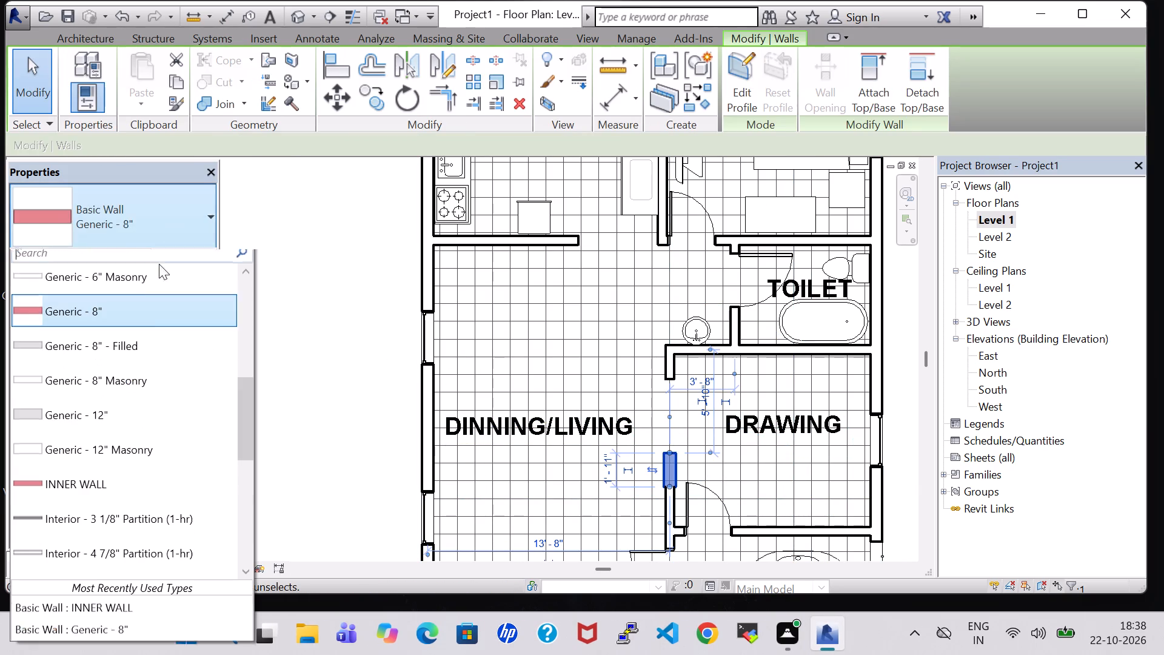
left_click(112, 493)
left_click(287, 347)
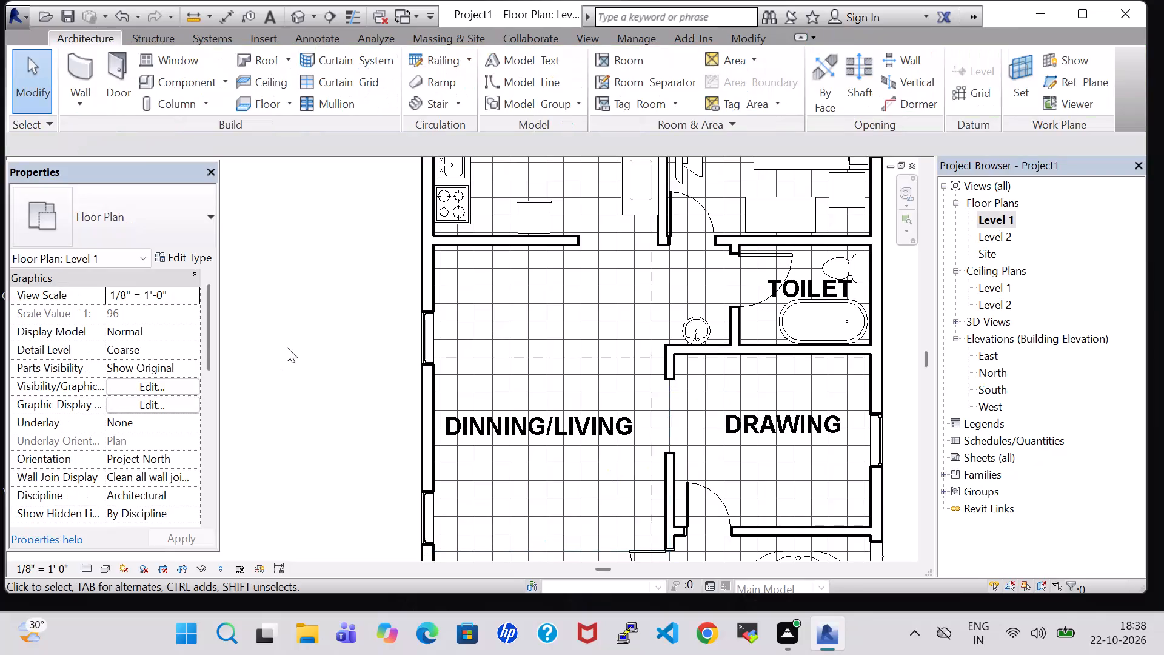
Examine the Level 1 layout from the back yard through the dining/living and drawing rooms to the parking.
scroll(818, 387, "down", 1)
middle_click(889, 421)
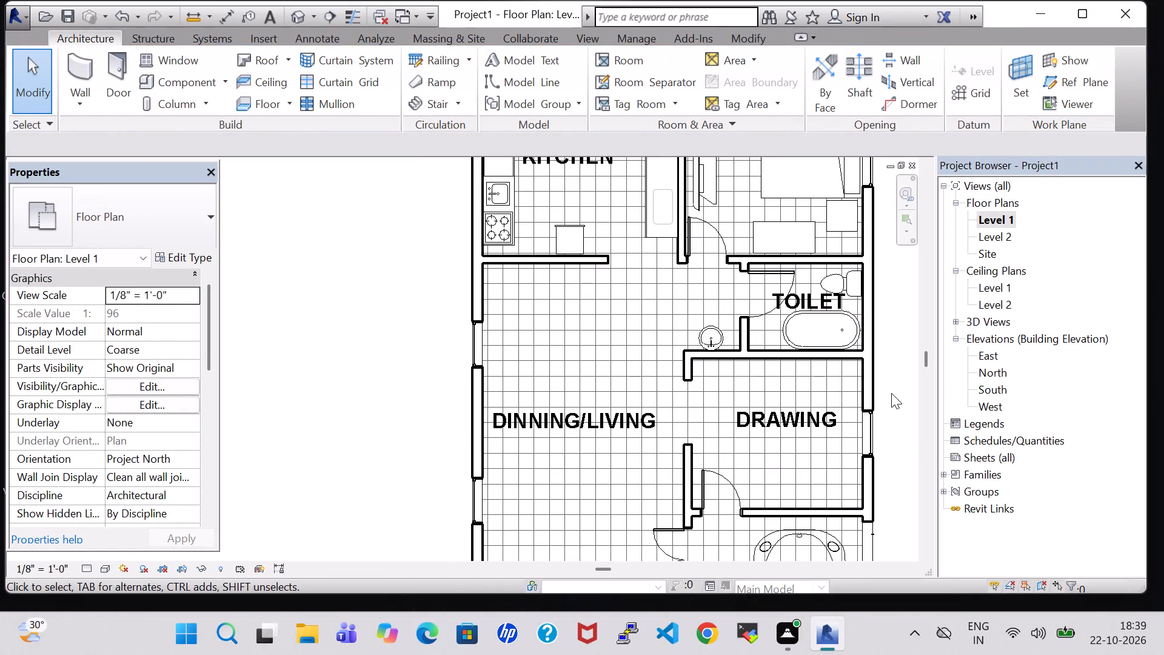
scroll(891, 389, "down", 1)
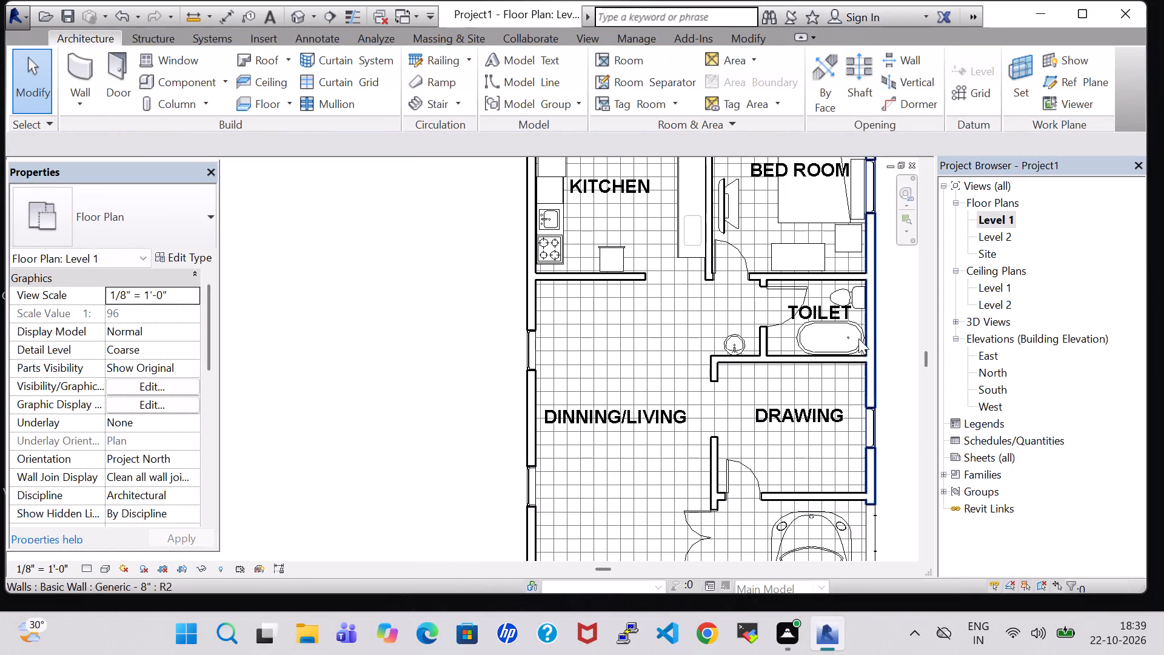
scroll(721, 345, "down", 2)
middle_click_drag(669, 353, 535, 351)
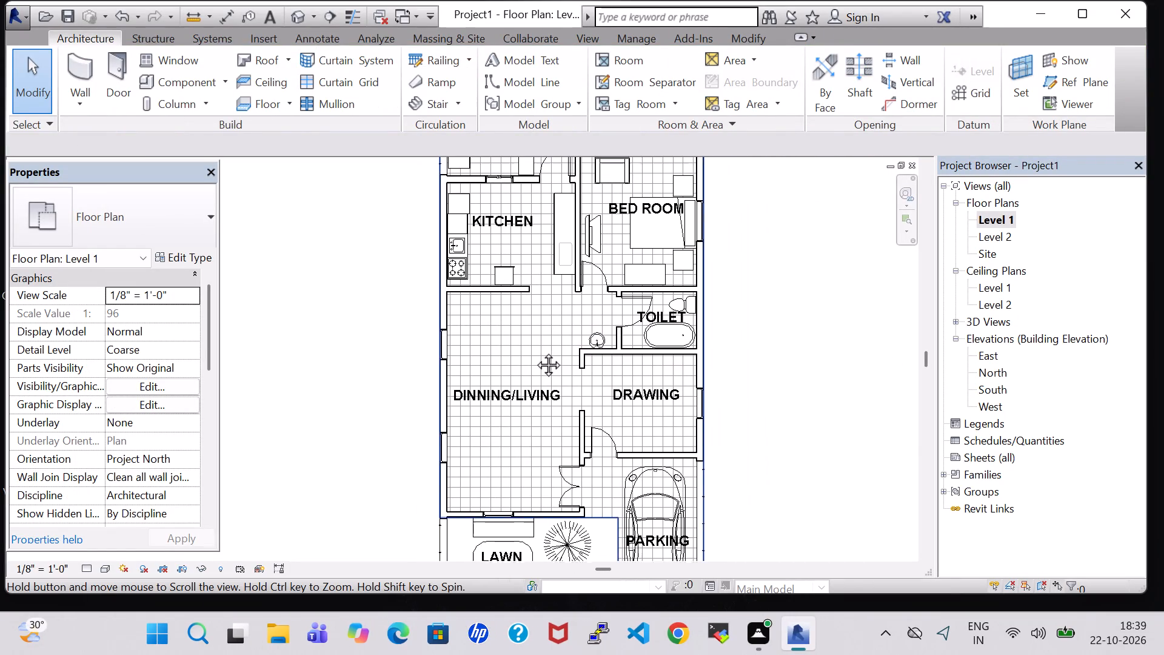
middle_click_drag(535, 351, 532, 385)
scroll(537, 386, "down", 1)
middle_click_drag(532, 387, 524, 392)
middle_click(524, 392)
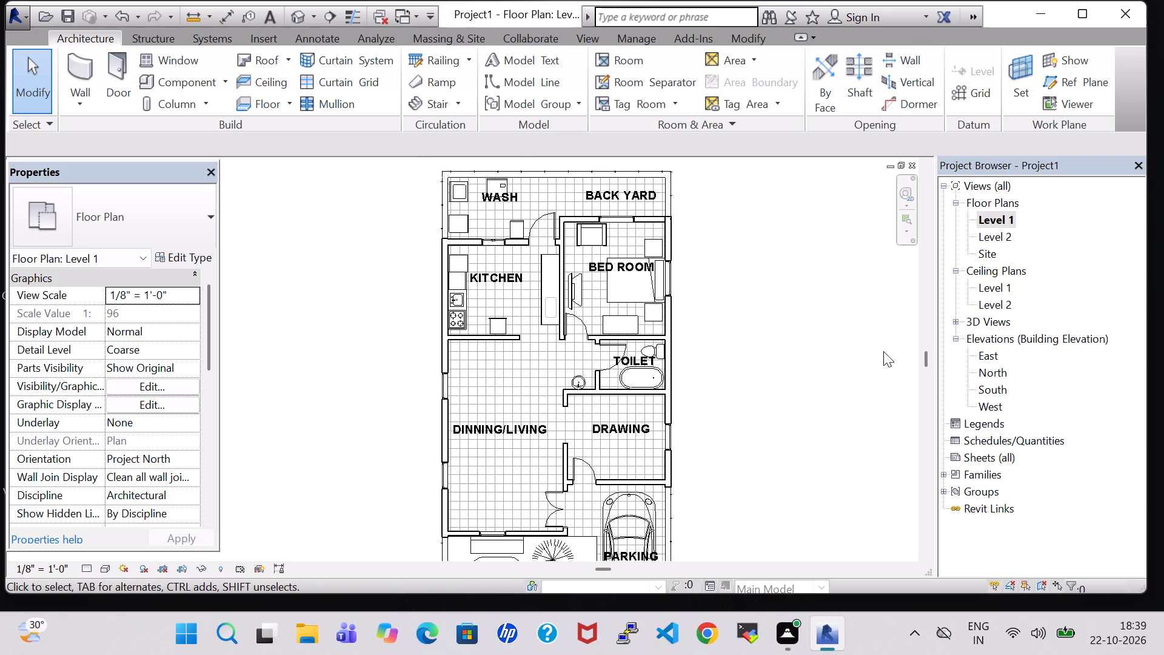
left_click(783, 339)
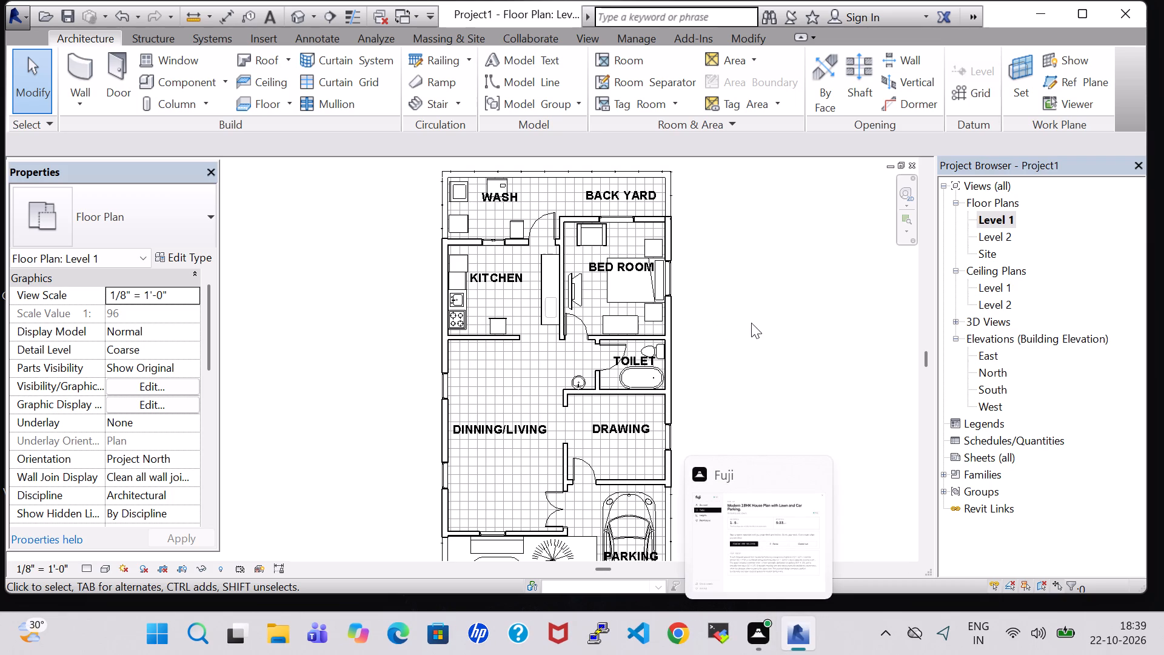
Start loading another component family and browse the US Imperial library folders.
left_click(164, 81)
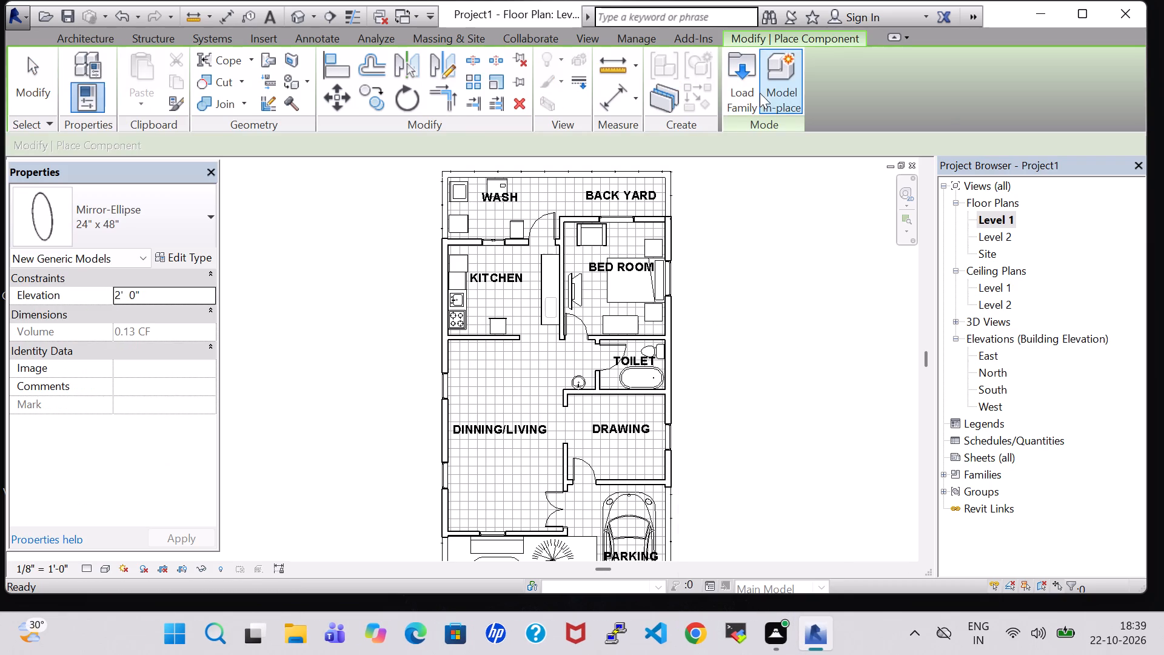
left_click(752, 82)
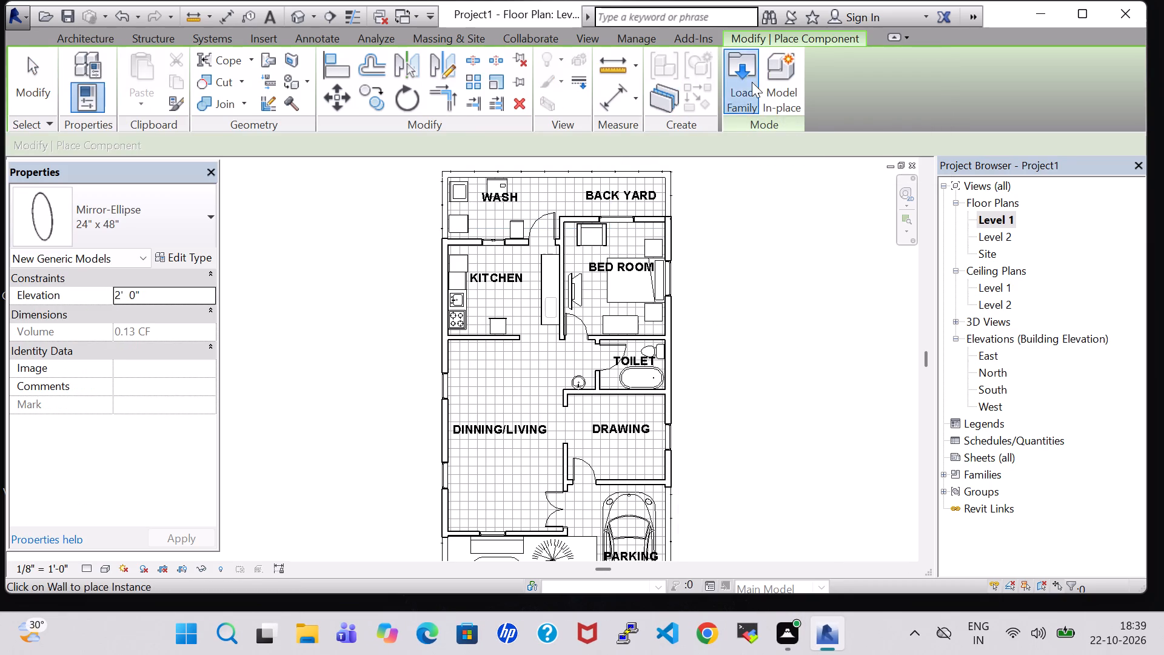
scroll(603, 274, "down", 1)
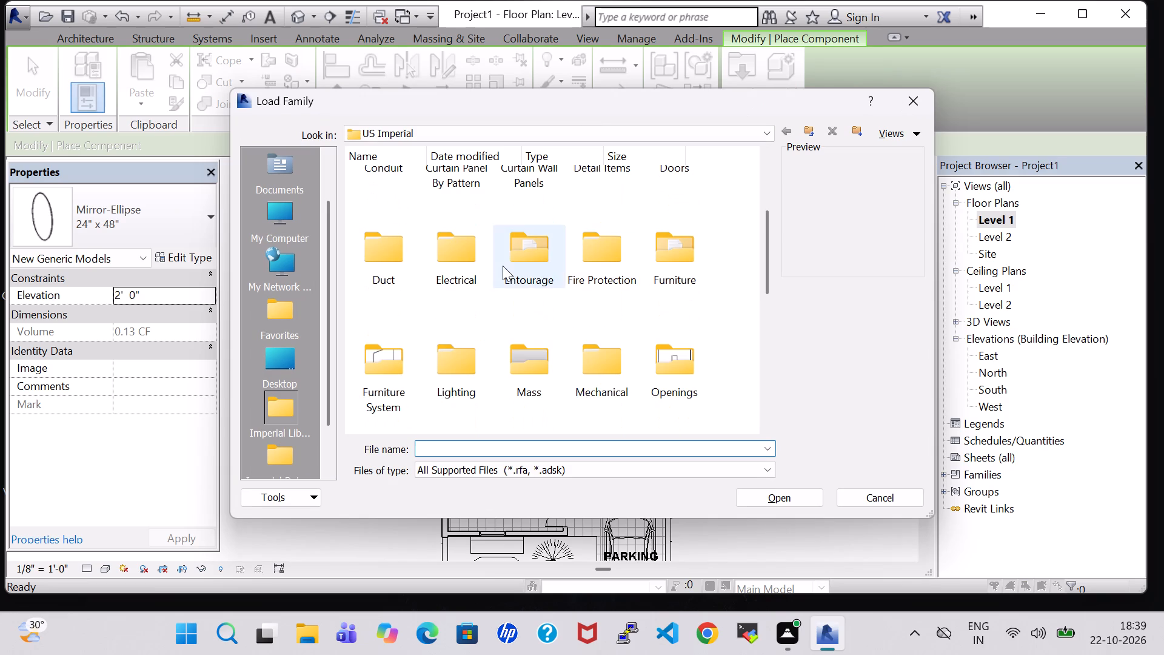
Load the Work Station Cubicle family from the US Imperial library's Furniture System folder.
scroll(485, 334, "down", 1)
double_click(358, 192)
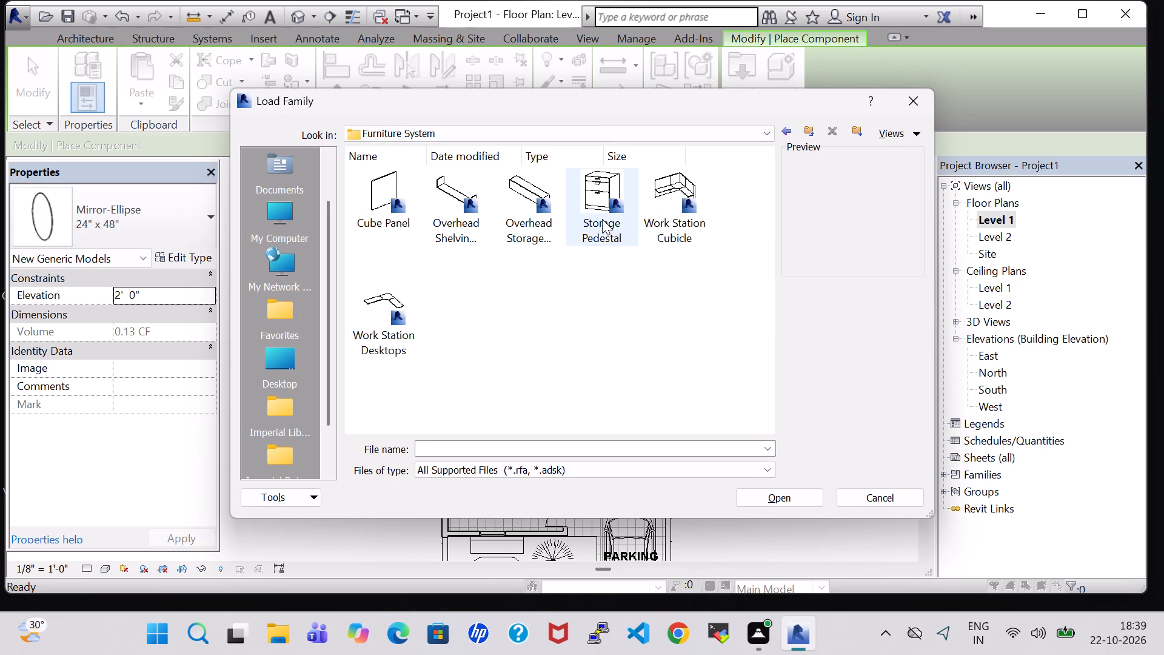
left_click(689, 180)
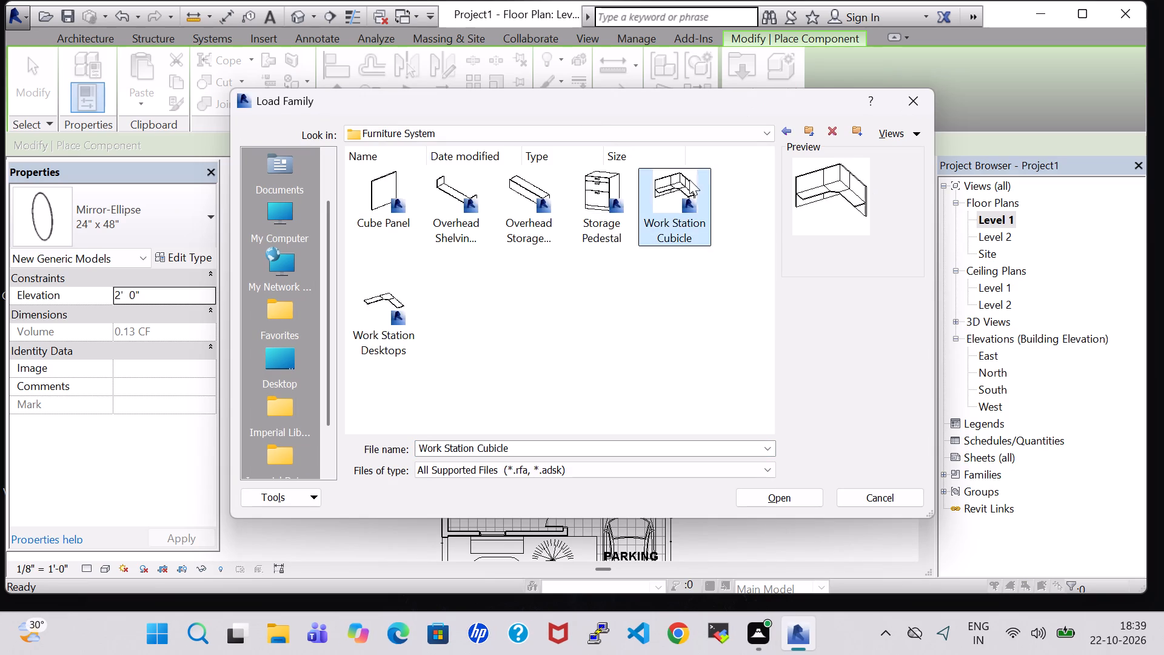
left_click(808, 500)
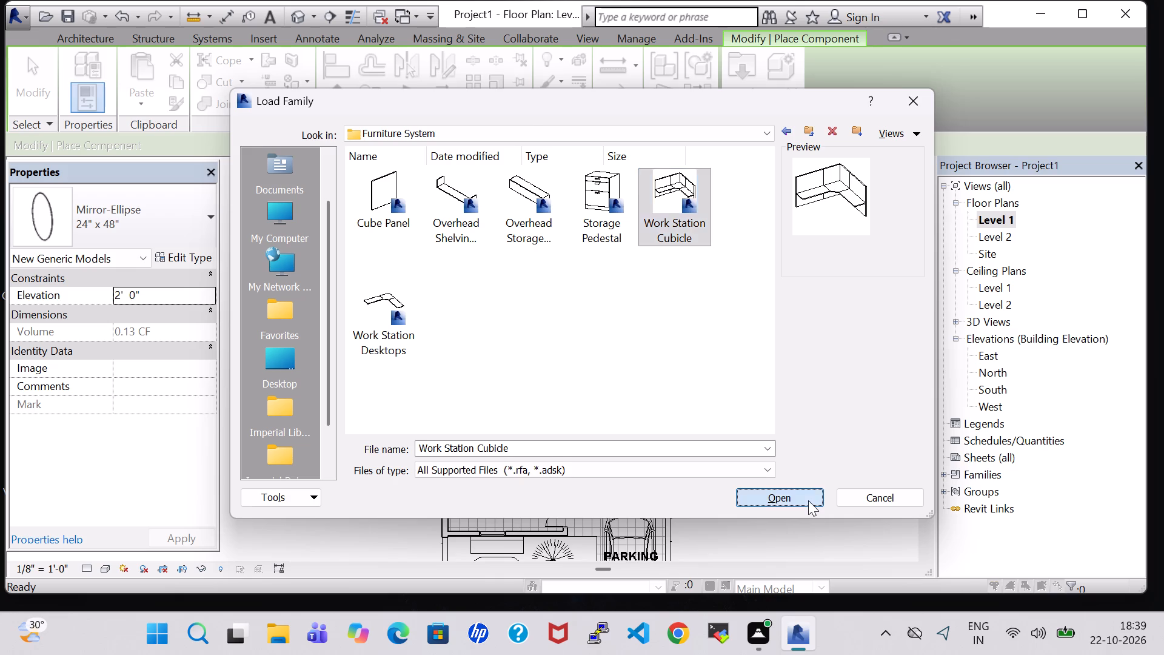
Place the 96" x 96" Work Station Cubicle in the drawing room, rotated to fit the corner between the toilet wall and the exterior window wall.
scroll(694, 443, "up", 4)
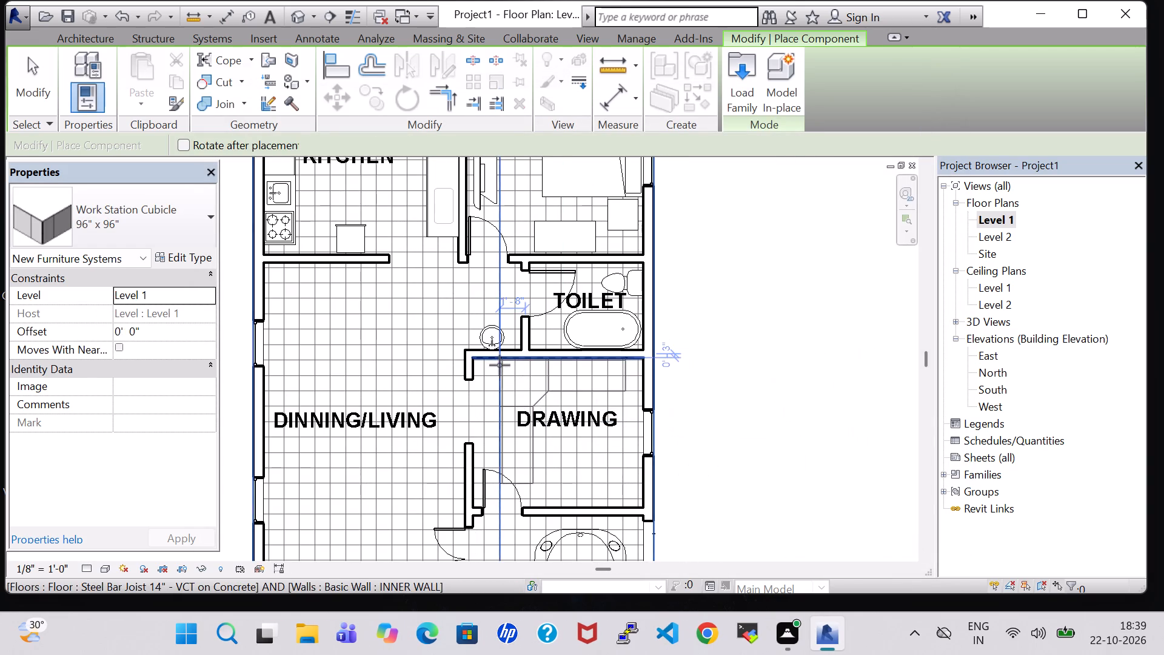
key("space")
key("space")
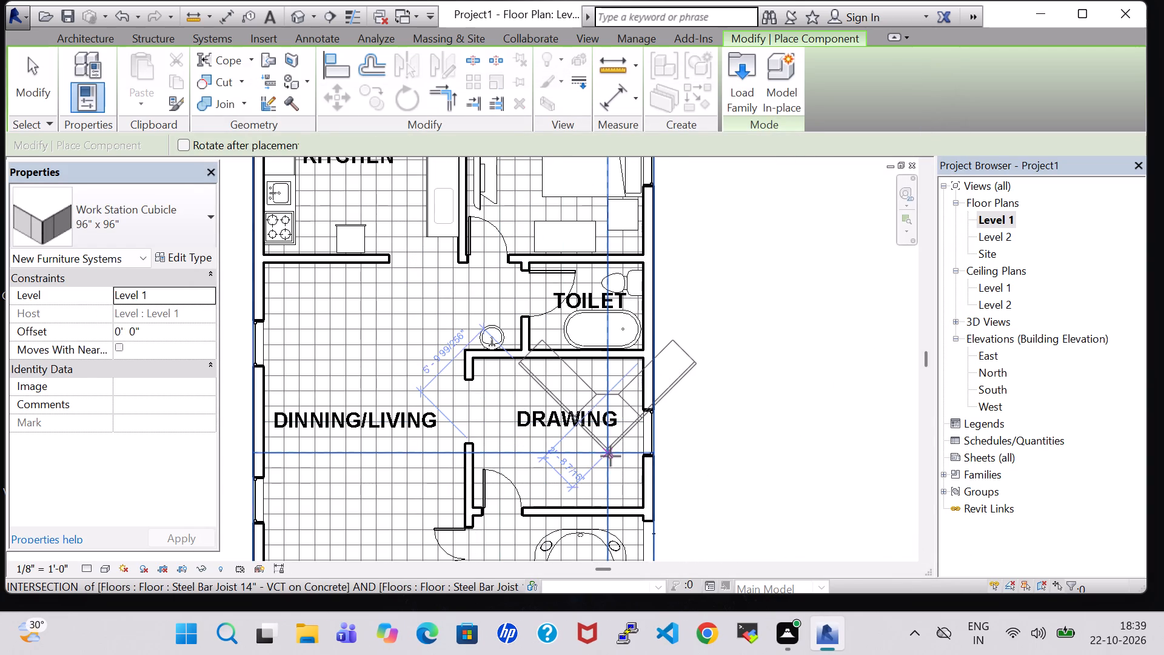
key("space")
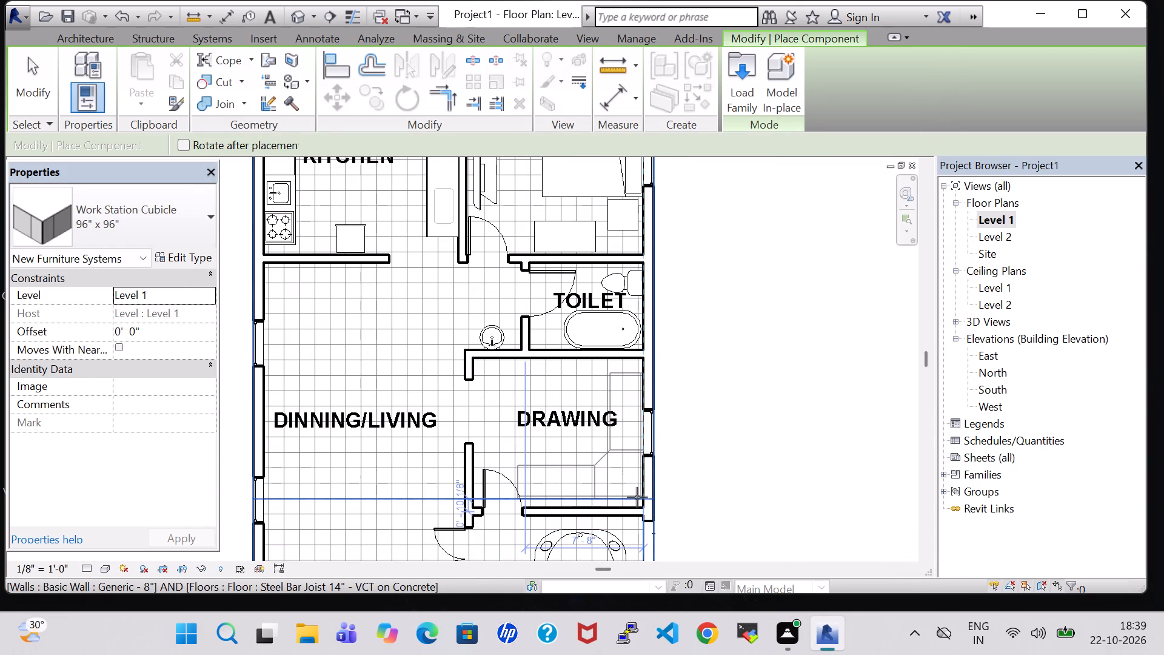
key("space")
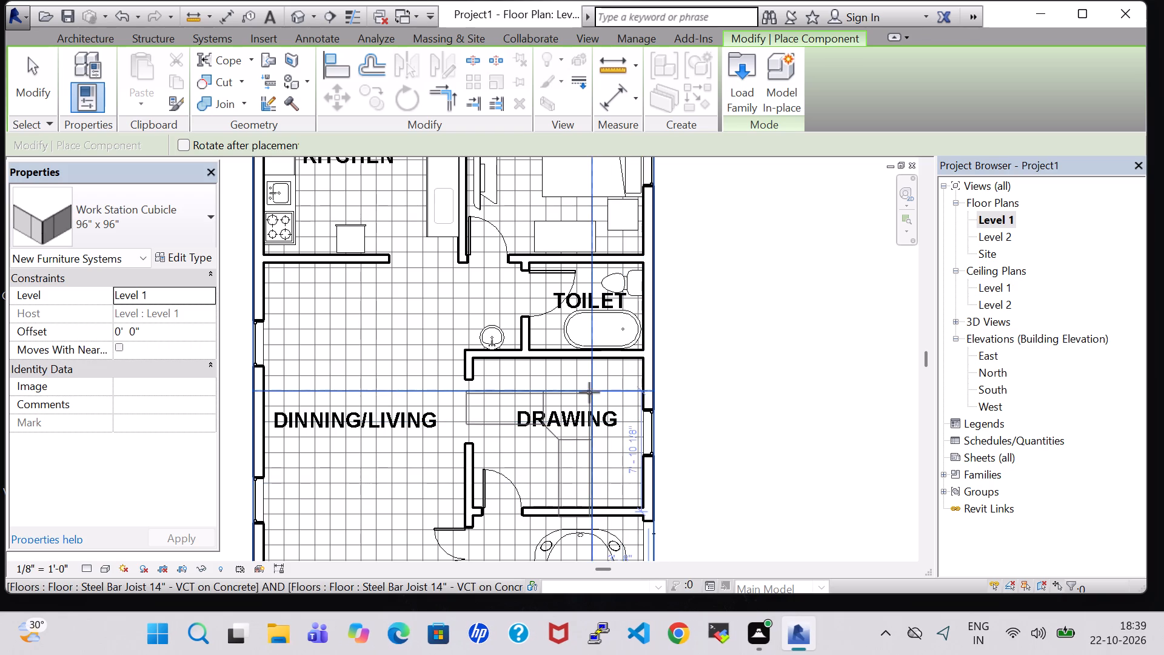
left_click(632, 365)
key("Escape")
key("Escape")
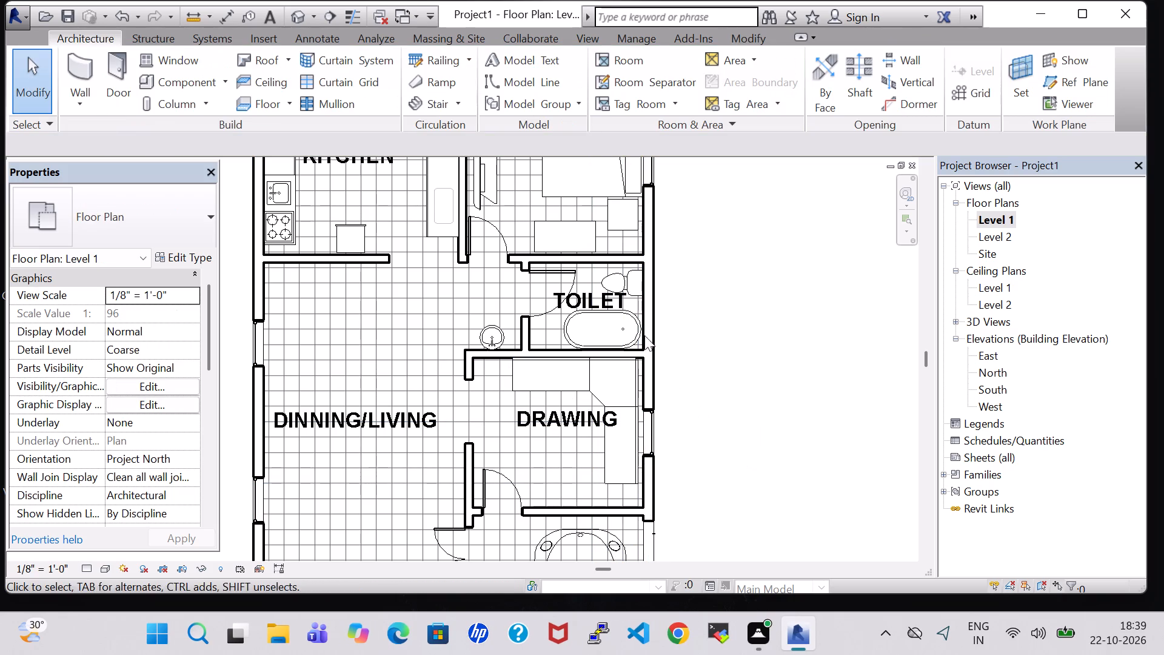
Examine the drawing room's work station and the adjoining partition and parking in the 3D view.
left_click(292, 16)
scroll(684, 375, "down", 8)
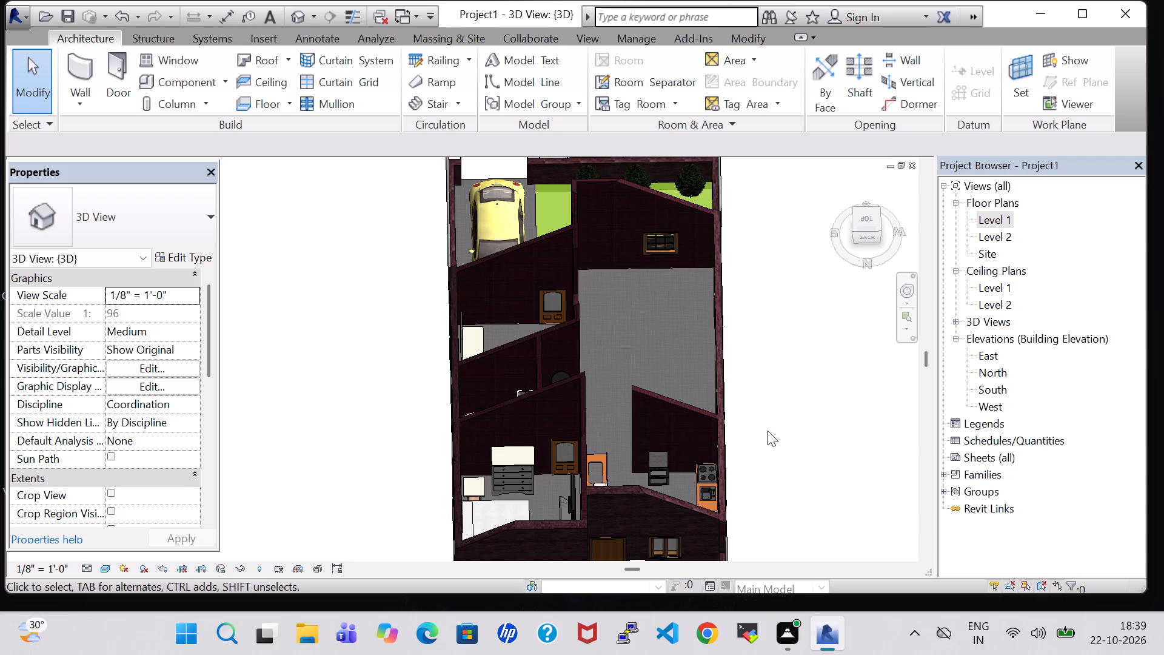
middle_click_drag(779, 411, 532, 397, "shift")
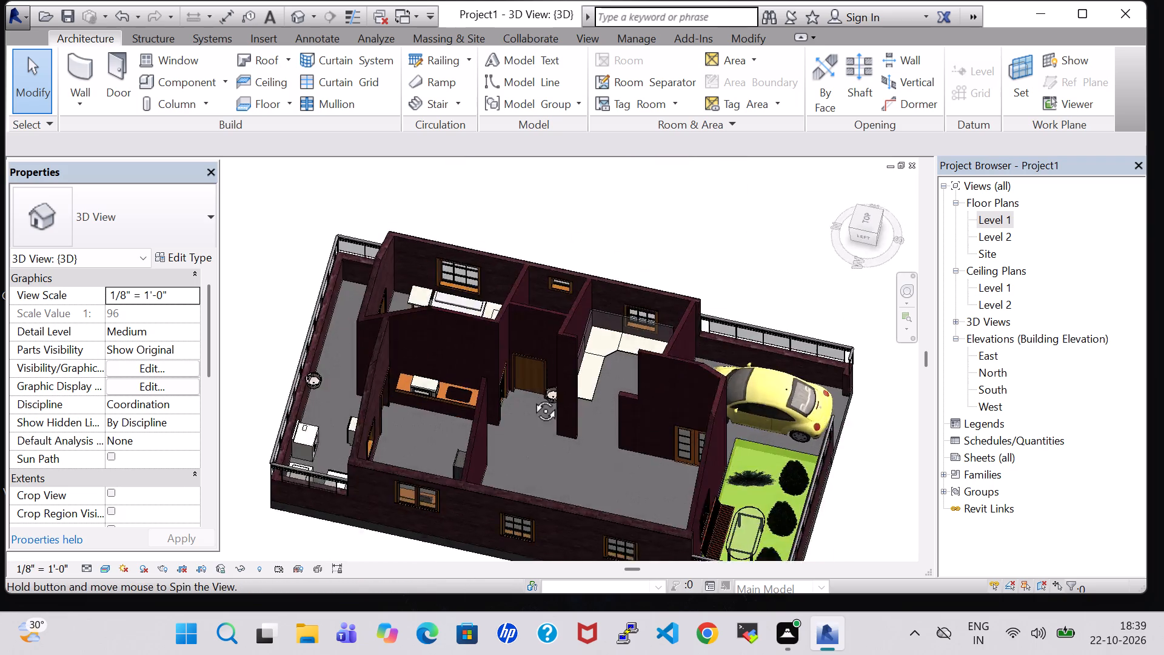
middle_click_drag(532, 397, 512, 383, "shift")
scroll(737, 307, "up", 8)
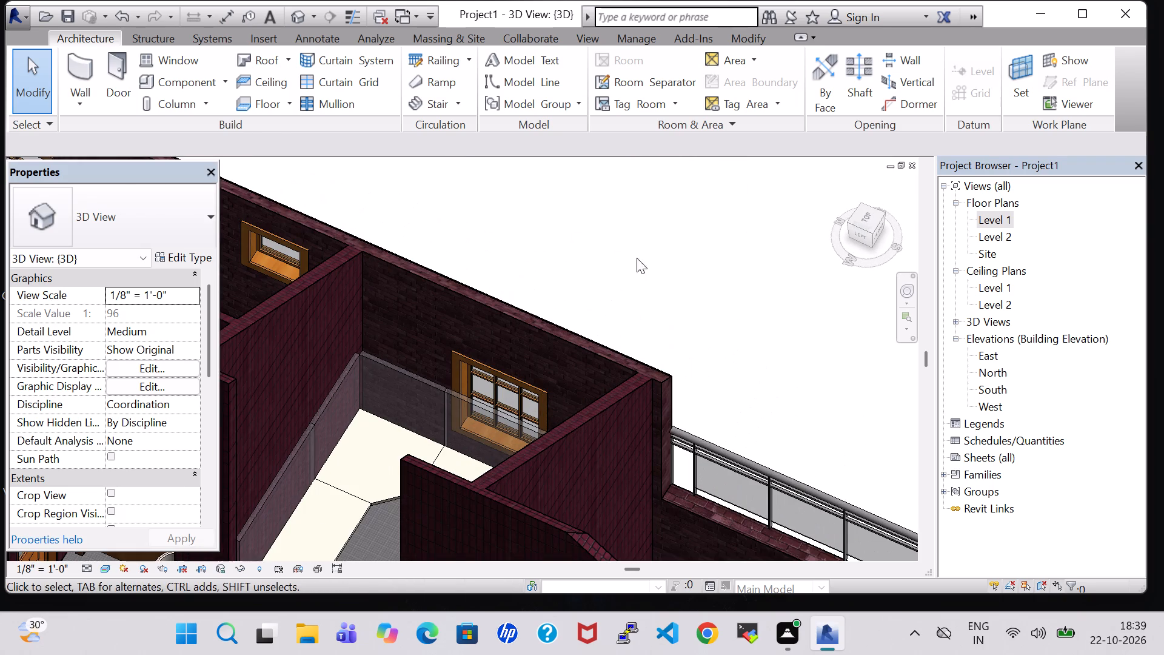
middle_click_drag(619, 277, 549, 133)
scroll(549, 115, "up", 1)
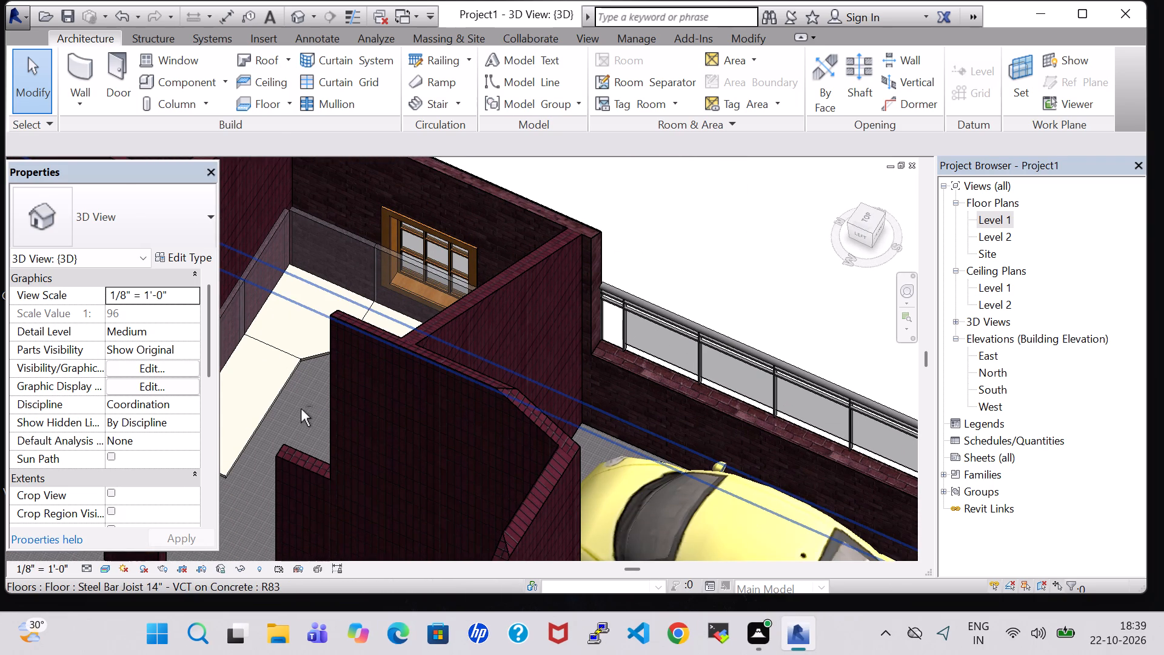
middle_click_drag(661, 238, 693, 268, "shift")
scroll(661, 238, "down", 1, "shift")
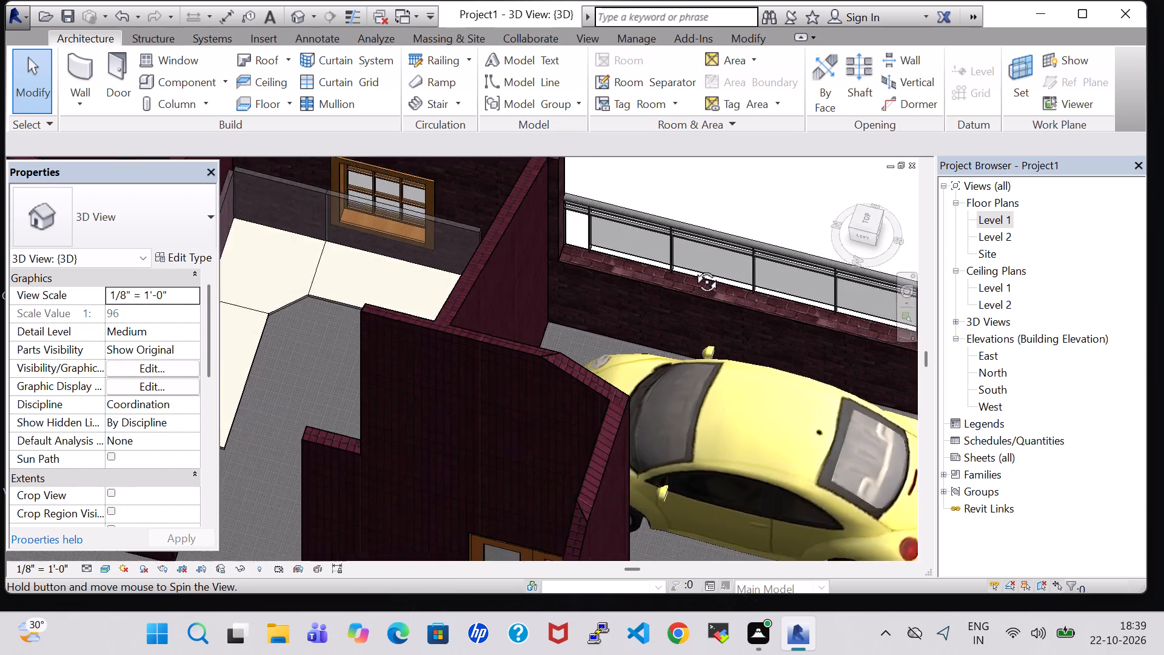
middle_click_drag(693, 268, 726, 300, "shift")
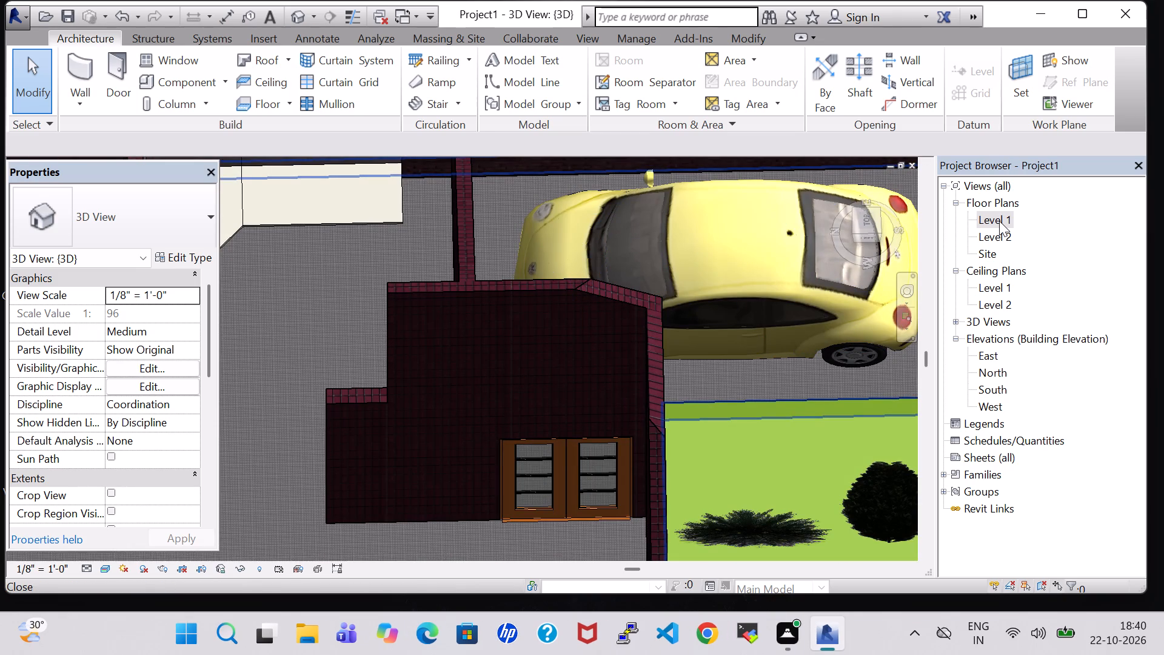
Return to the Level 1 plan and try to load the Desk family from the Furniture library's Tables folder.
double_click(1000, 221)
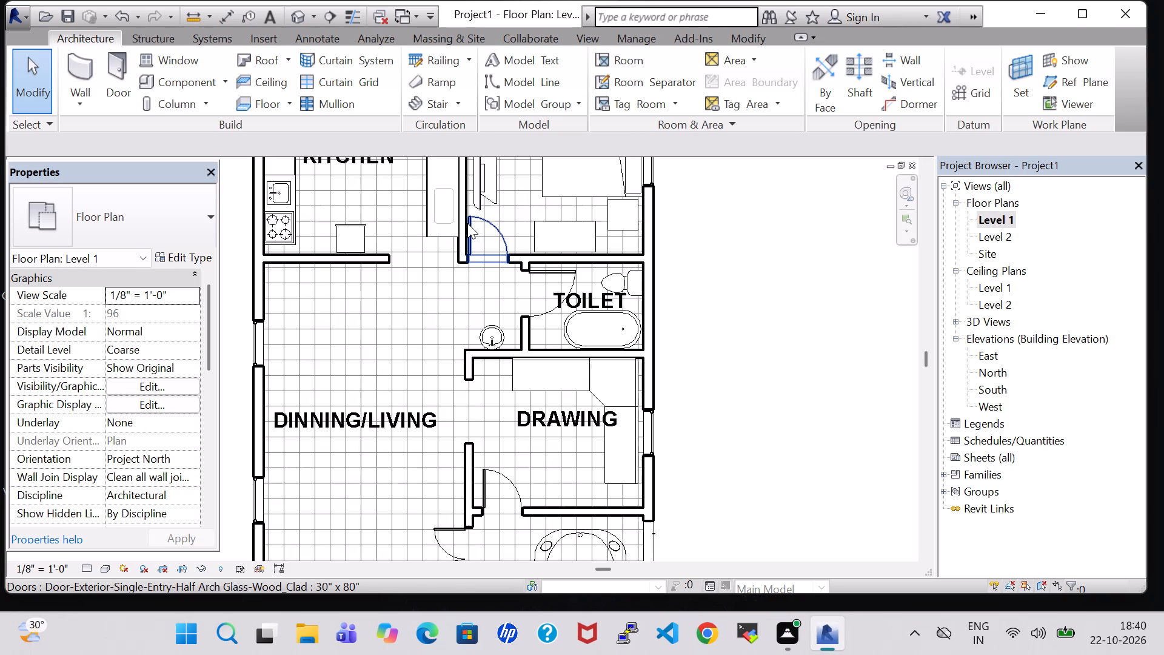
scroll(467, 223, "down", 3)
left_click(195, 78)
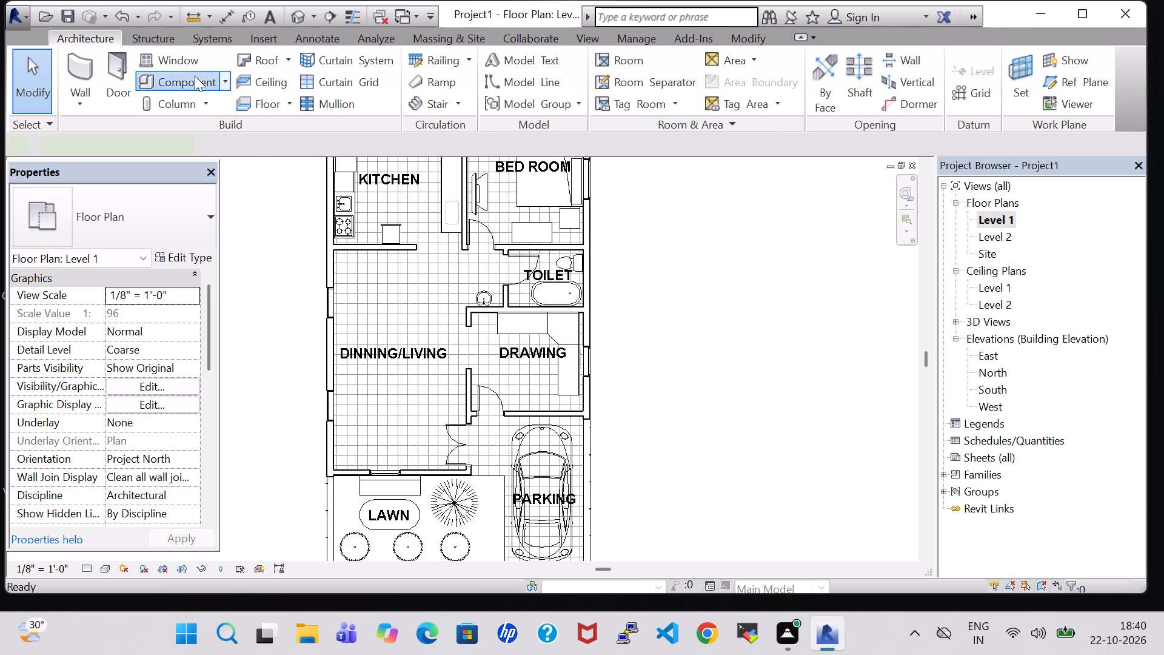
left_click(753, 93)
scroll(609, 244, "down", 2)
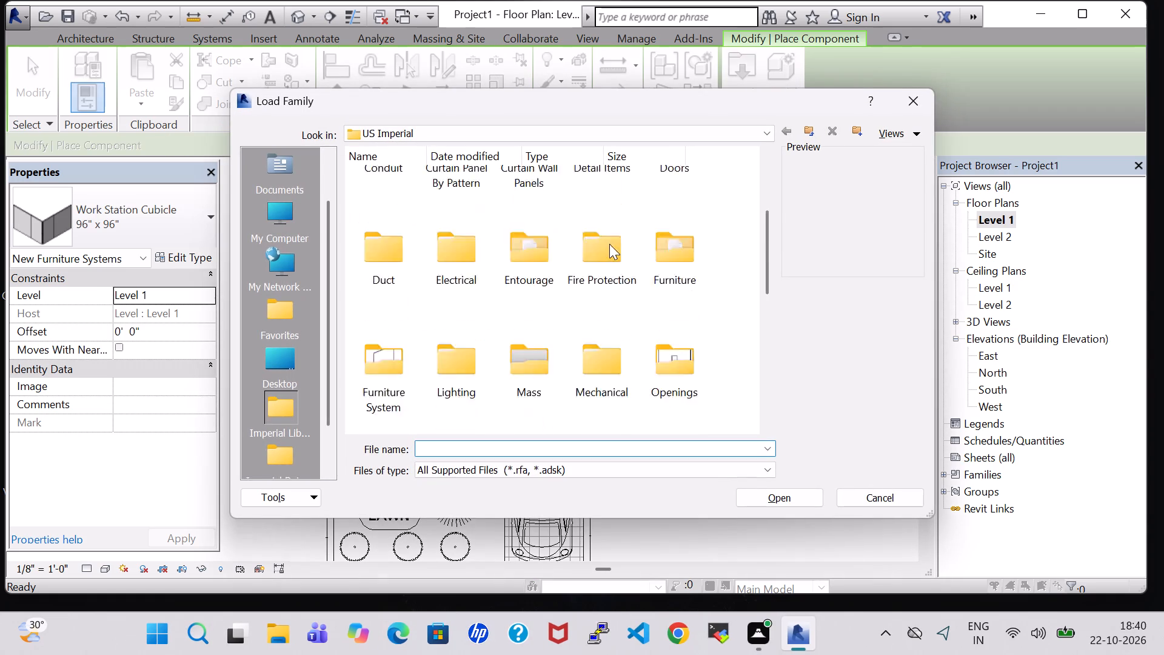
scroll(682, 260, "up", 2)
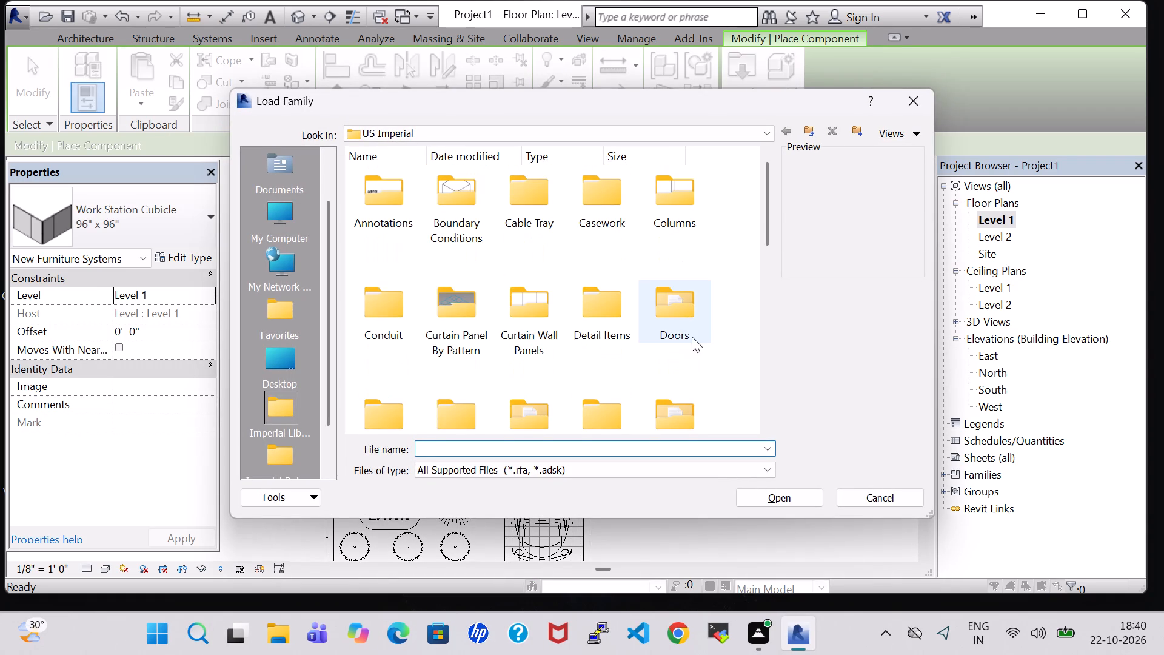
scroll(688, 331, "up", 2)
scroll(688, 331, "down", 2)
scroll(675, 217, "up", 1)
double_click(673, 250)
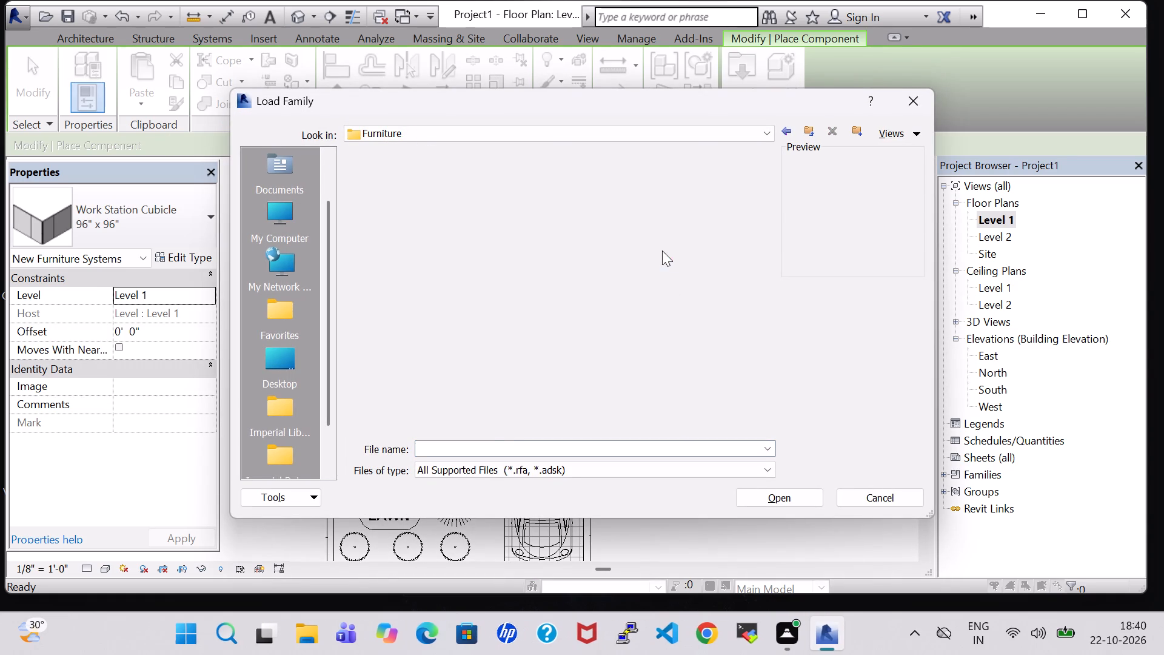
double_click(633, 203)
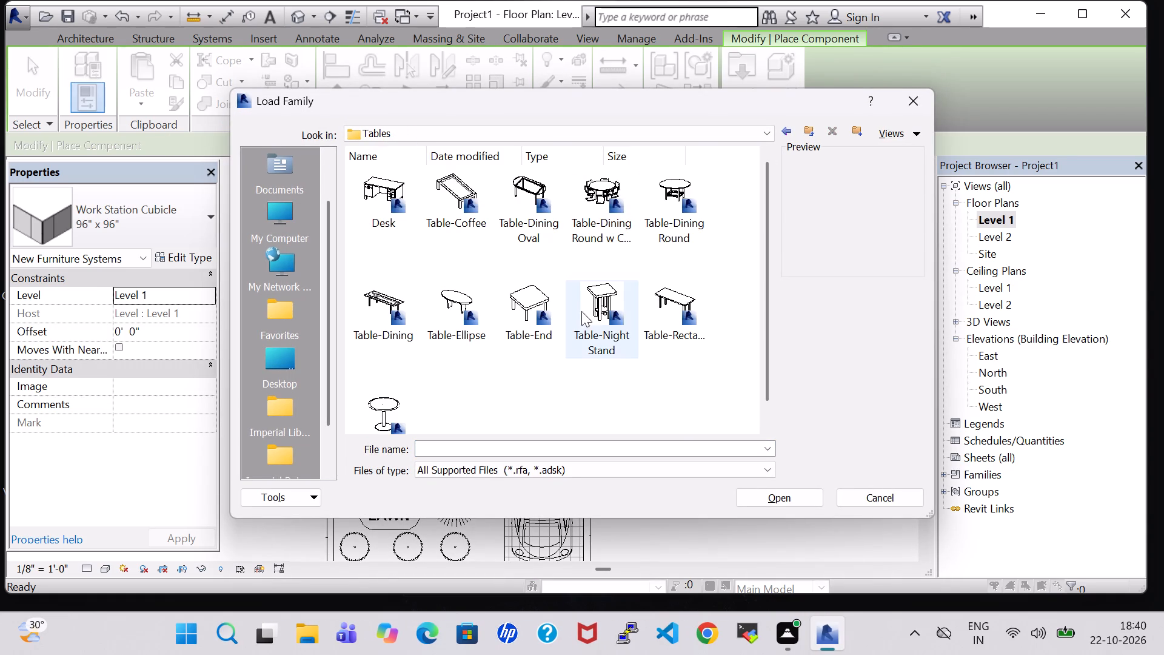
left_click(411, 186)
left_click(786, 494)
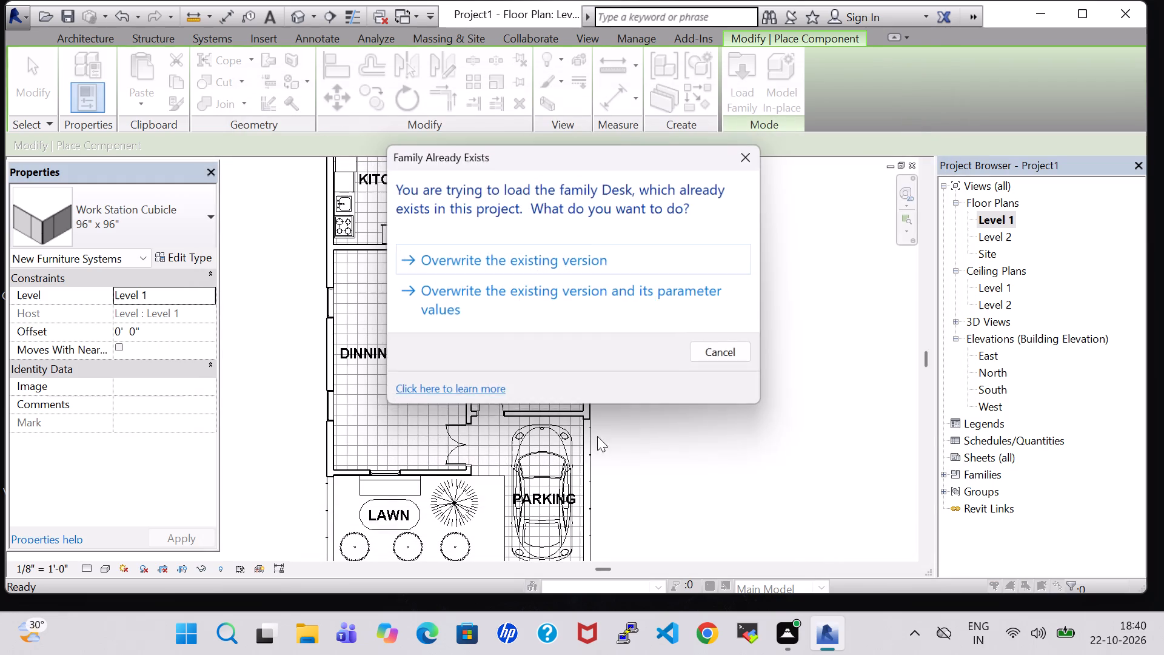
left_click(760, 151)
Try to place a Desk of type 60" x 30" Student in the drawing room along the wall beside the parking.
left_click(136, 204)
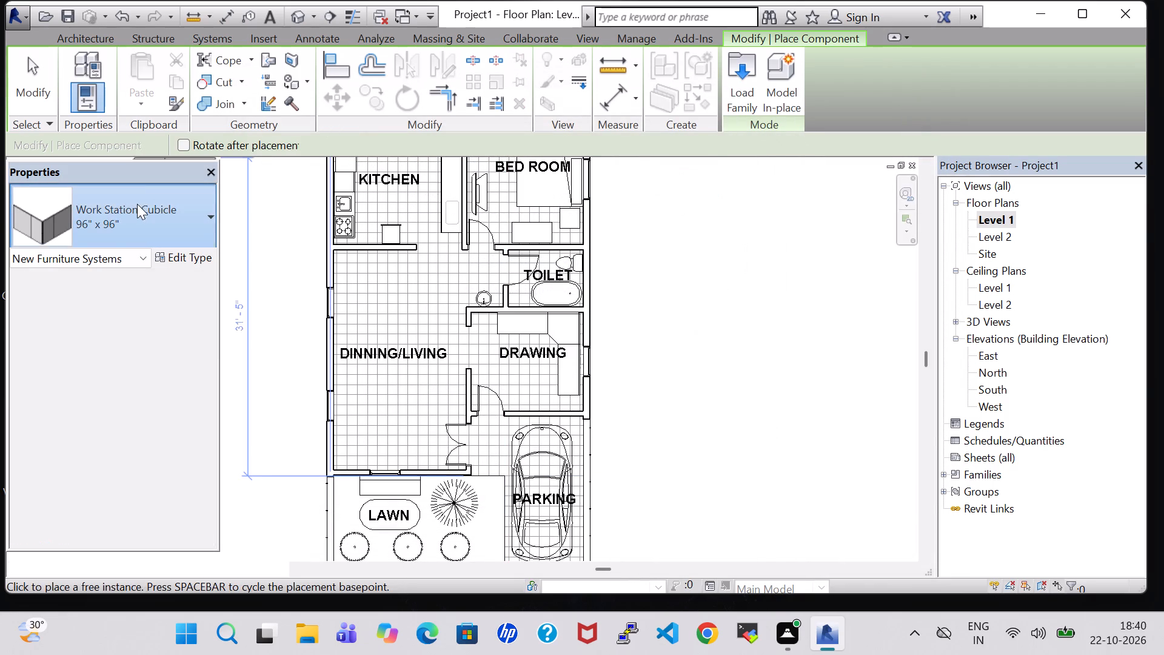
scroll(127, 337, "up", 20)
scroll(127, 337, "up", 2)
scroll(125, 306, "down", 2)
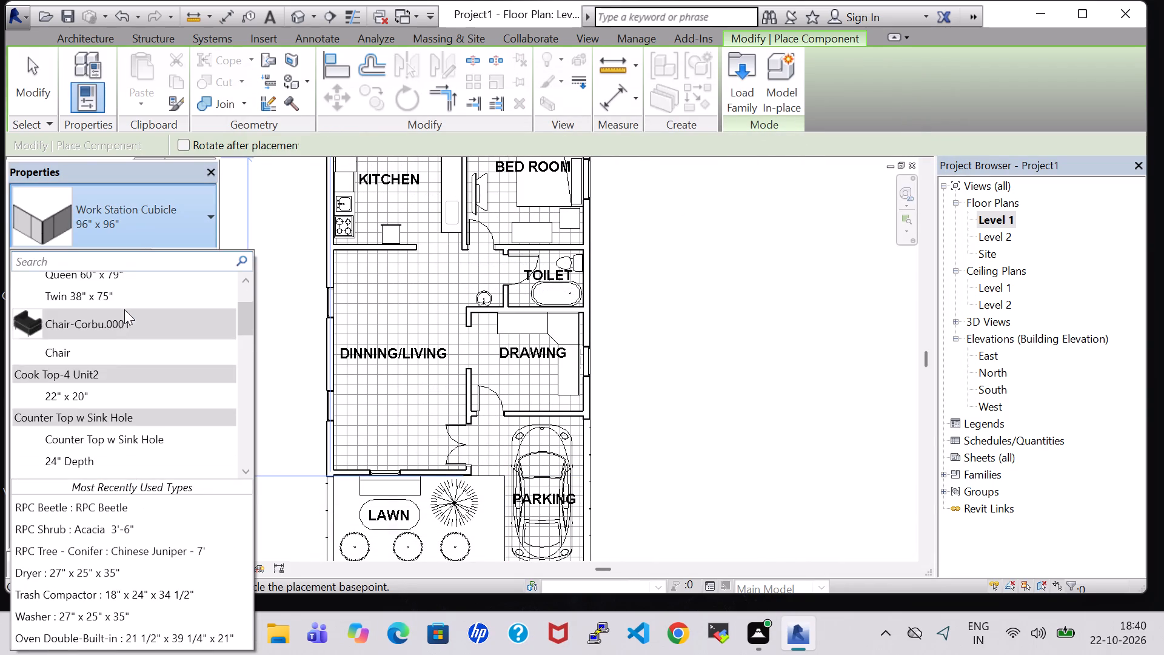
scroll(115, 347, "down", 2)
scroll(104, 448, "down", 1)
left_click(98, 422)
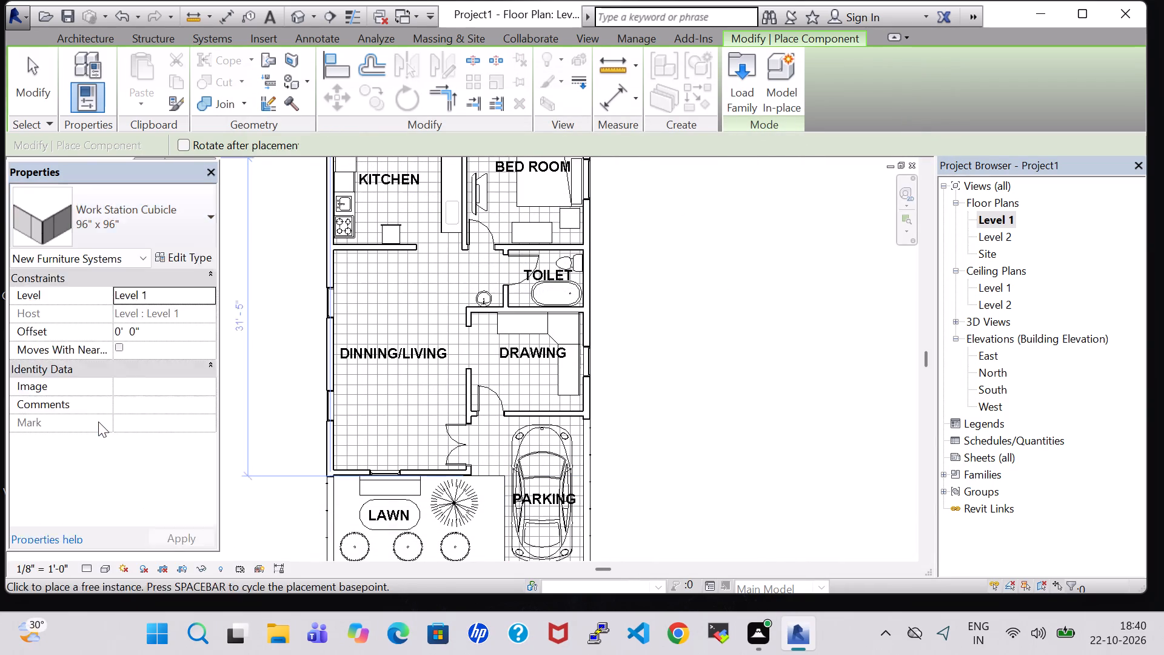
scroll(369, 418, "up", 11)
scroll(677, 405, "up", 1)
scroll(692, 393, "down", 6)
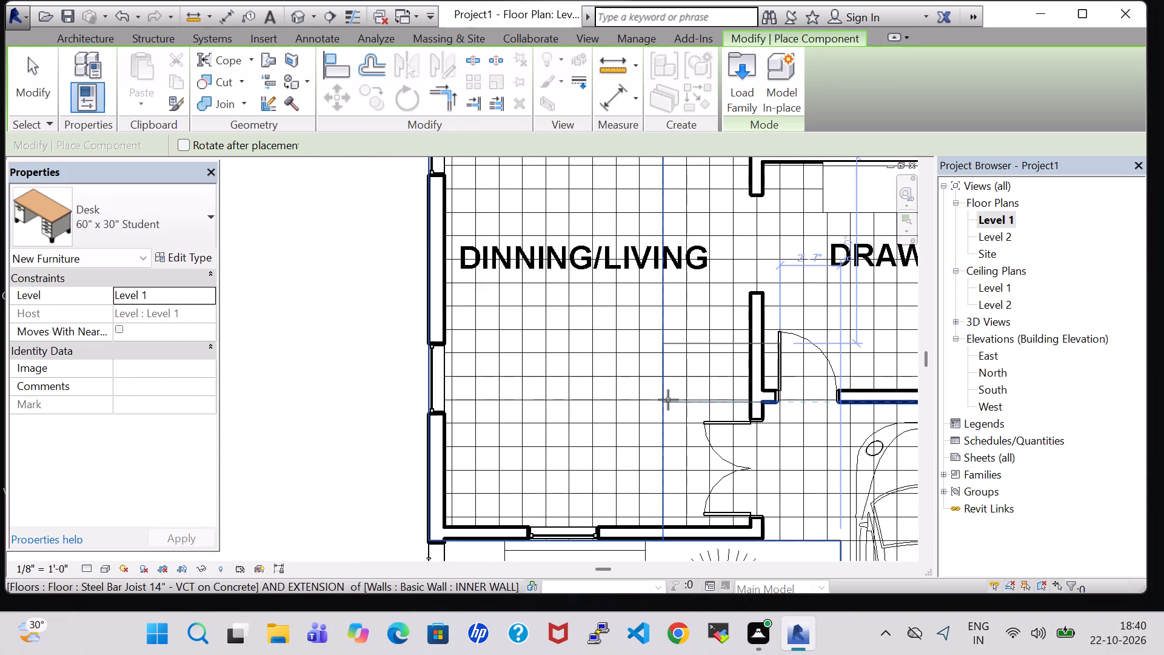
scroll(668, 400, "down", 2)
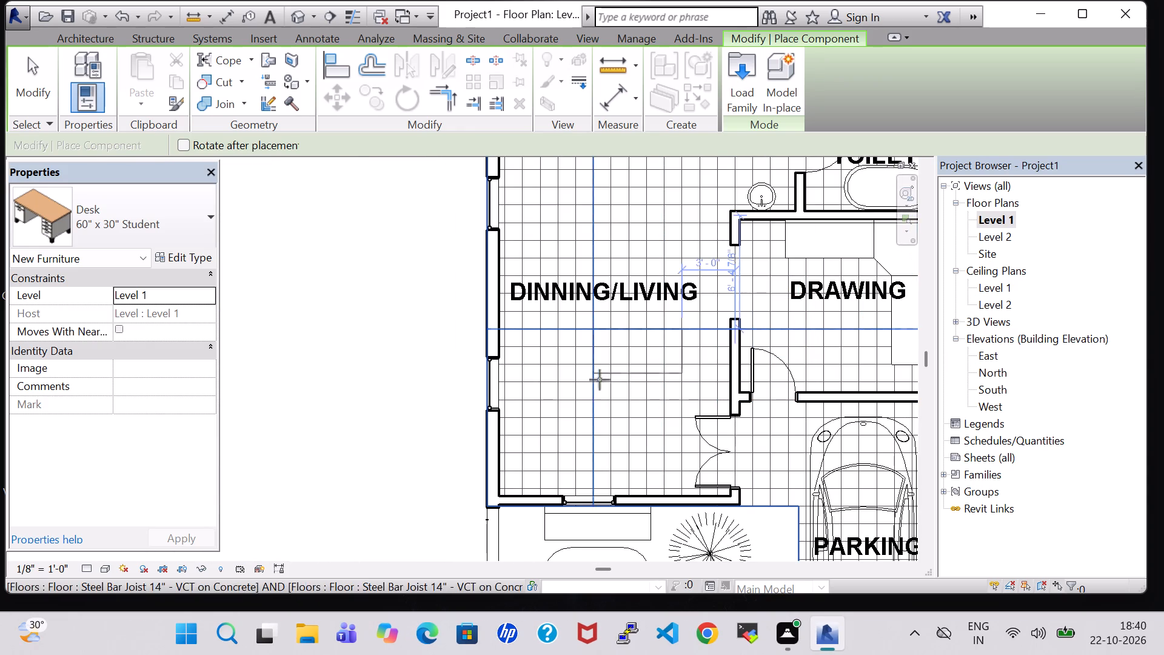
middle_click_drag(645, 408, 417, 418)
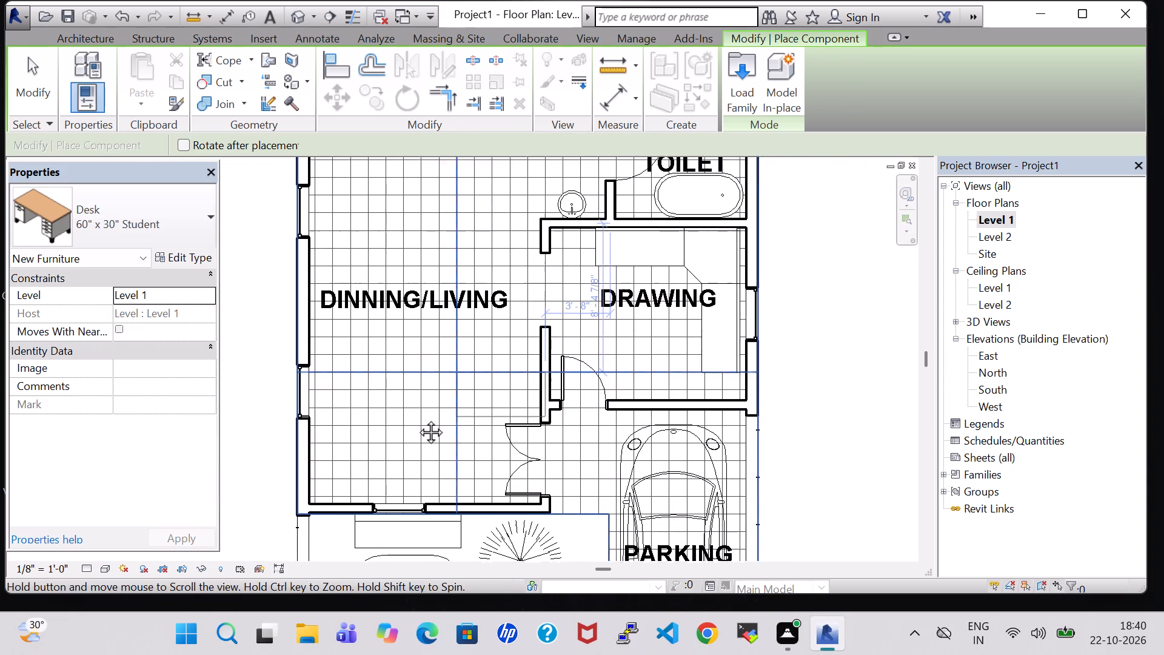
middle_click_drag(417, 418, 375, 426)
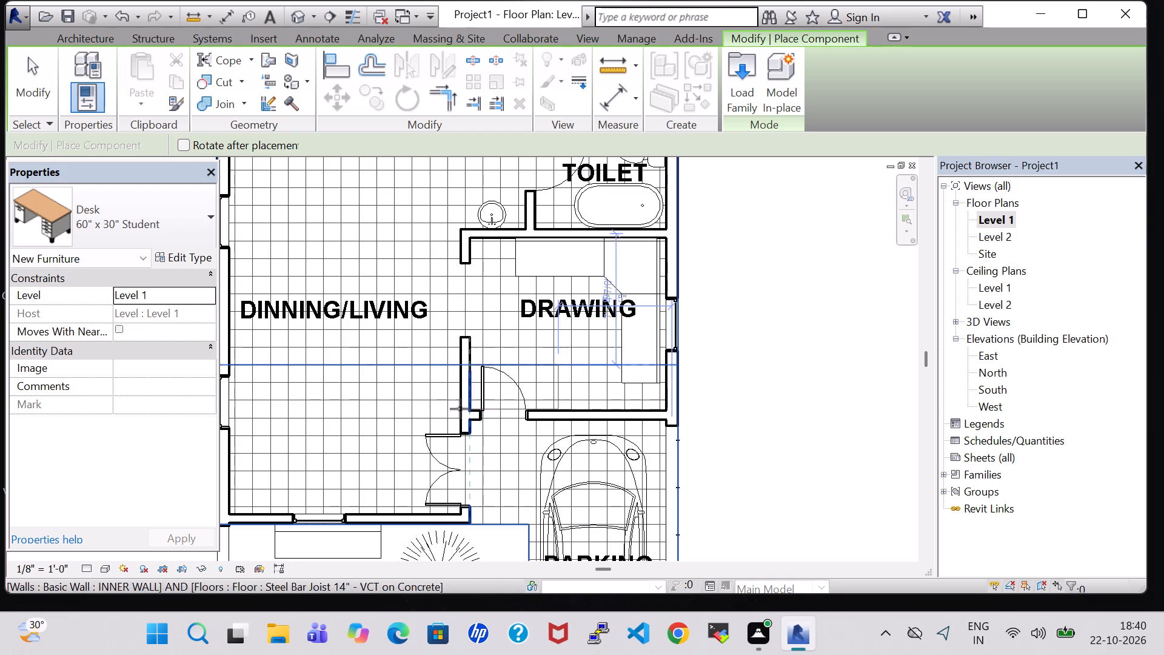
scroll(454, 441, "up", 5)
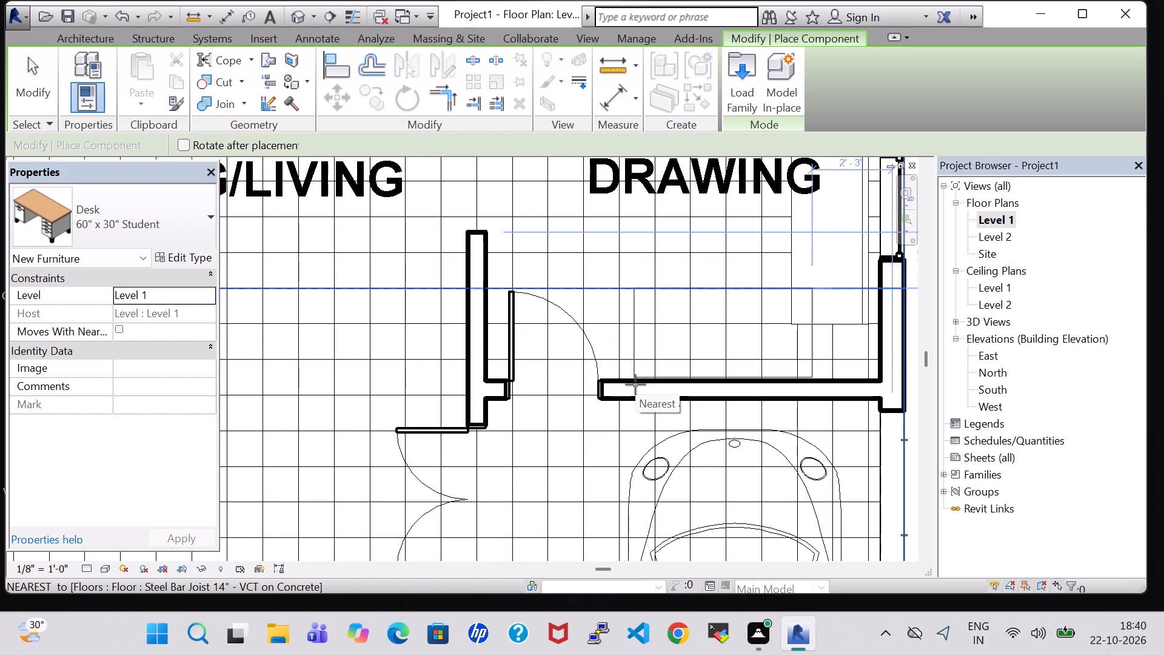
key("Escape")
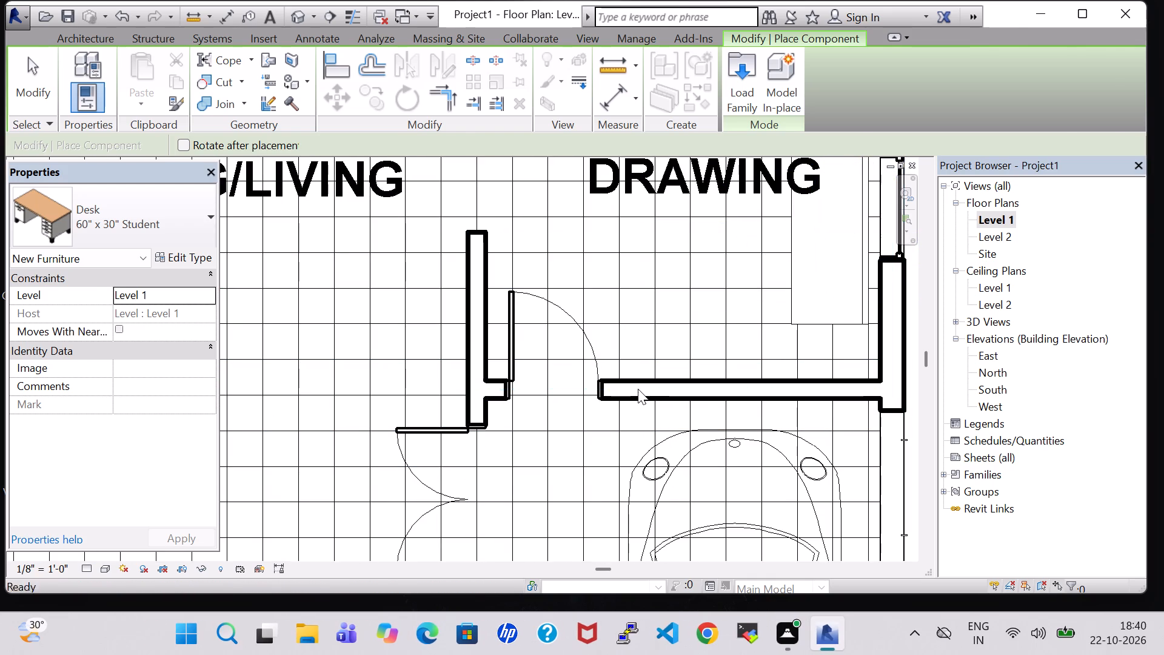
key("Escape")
Load the Table-Rectangular family from the US Imperial library's Furniture > Tables folder.
scroll(789, 344, "down", 5)
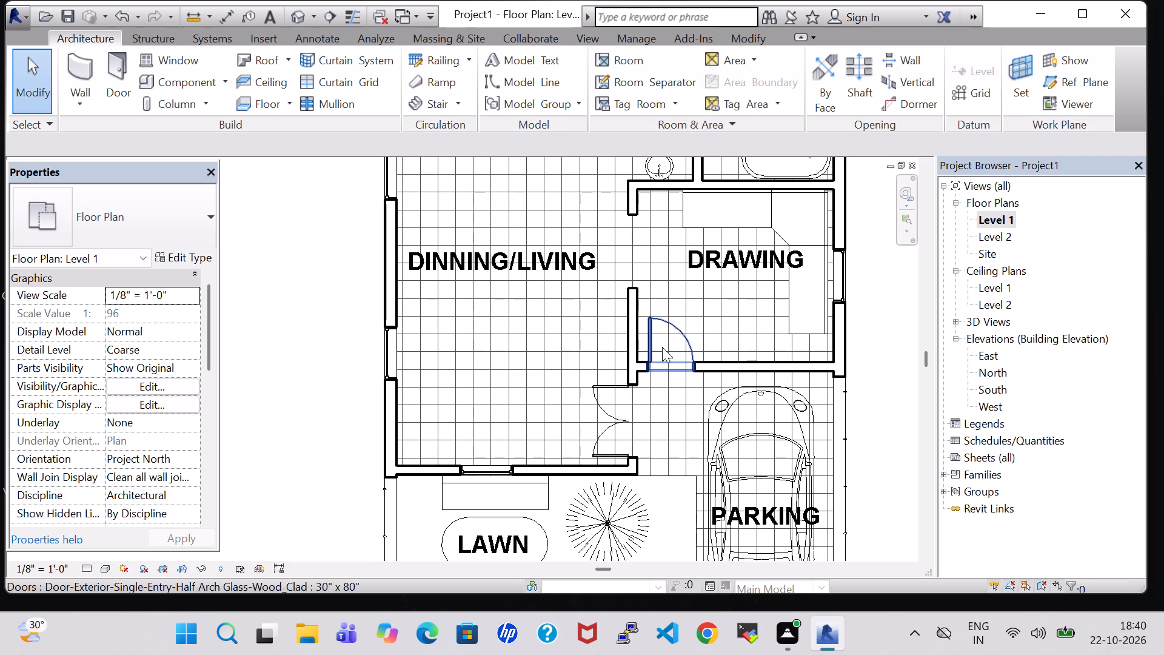
middle_click_drag(746, 289, 642, 338)
left_click(176, 78)
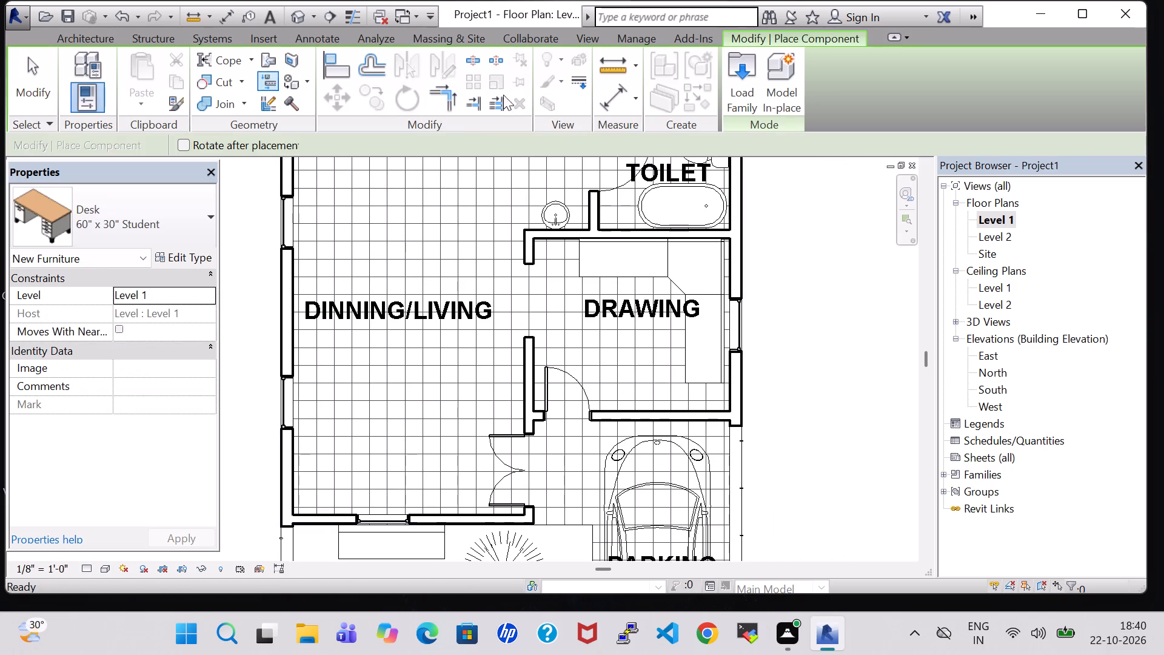
left_click(741, 89)
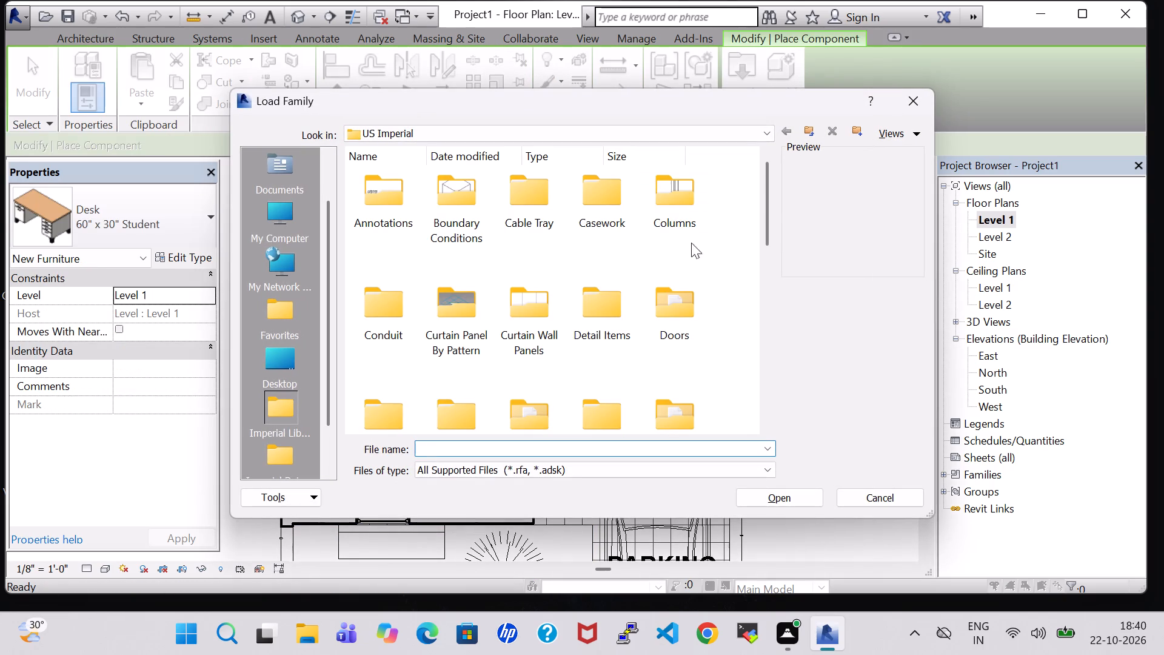
scroll(686, 286, "down", 2)
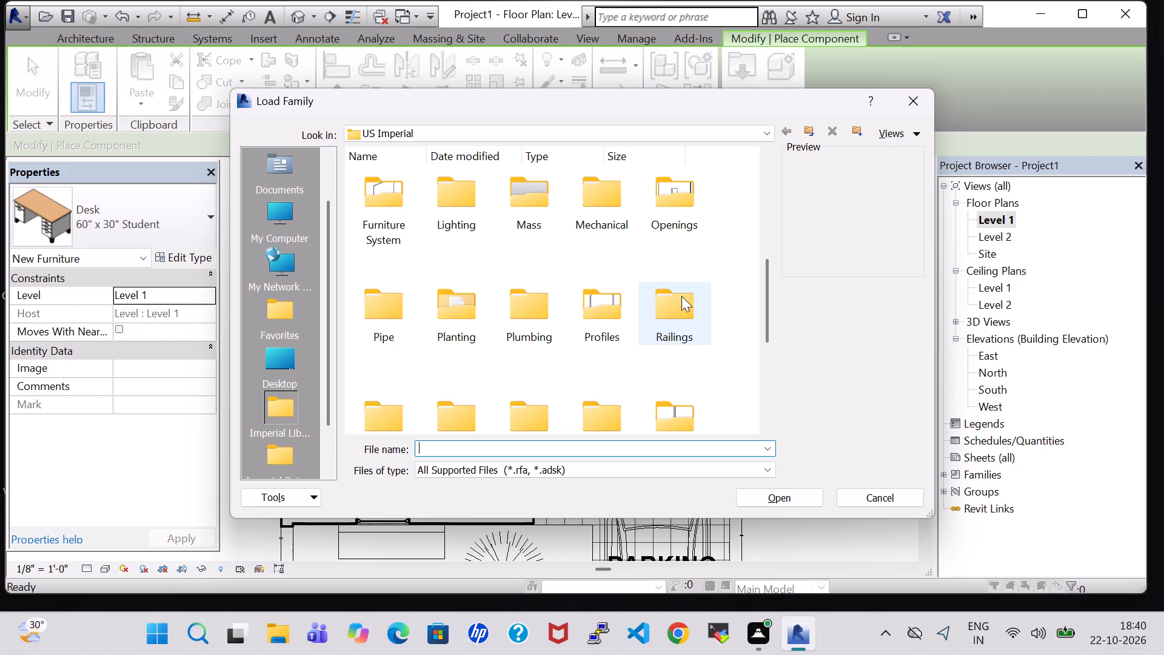
scroll(577, 306, "down", 1)
scroll(580, 301, "up", 1)
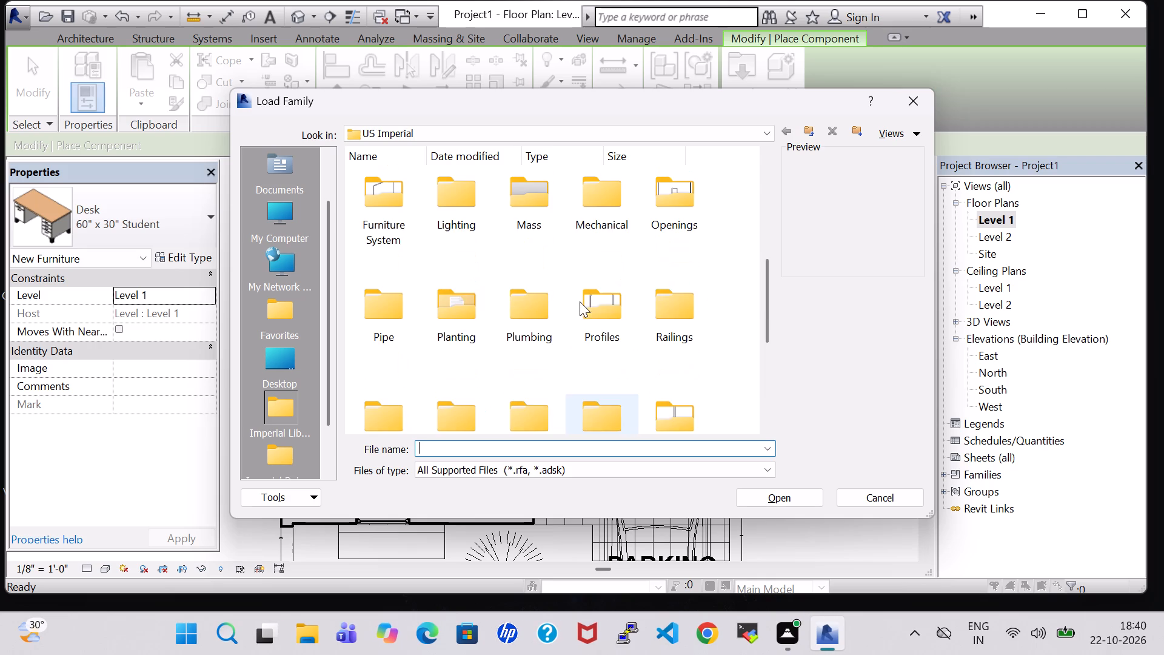
scroll(673, 238, "up", 1)
double_click(673, 254)
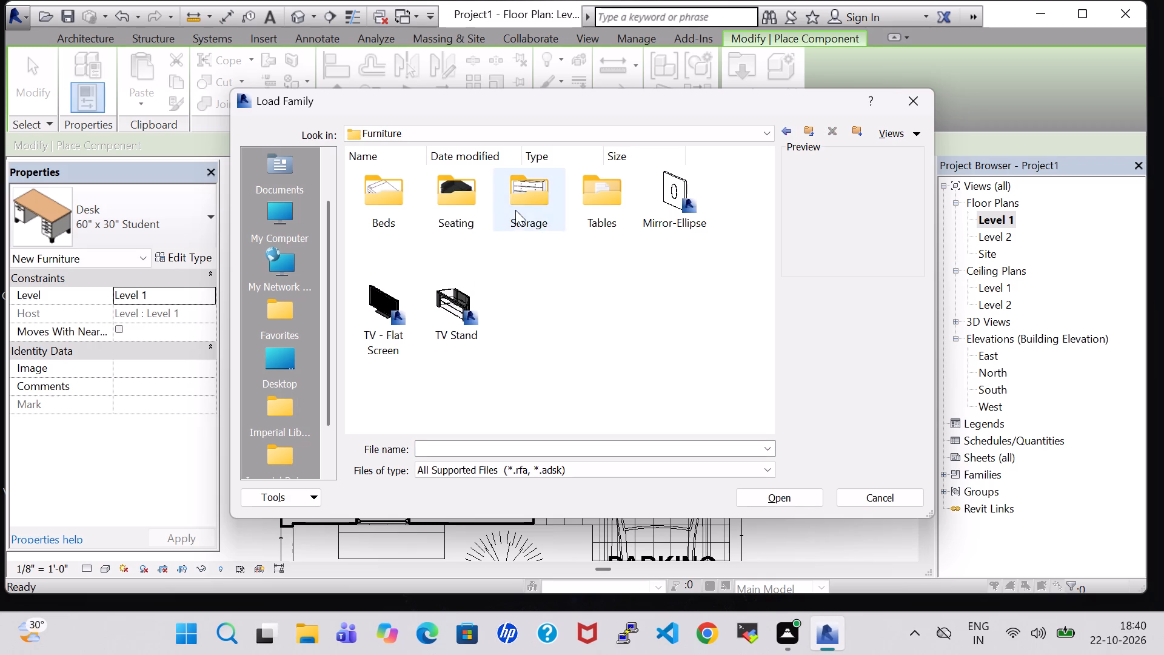
double_click(577, 207)
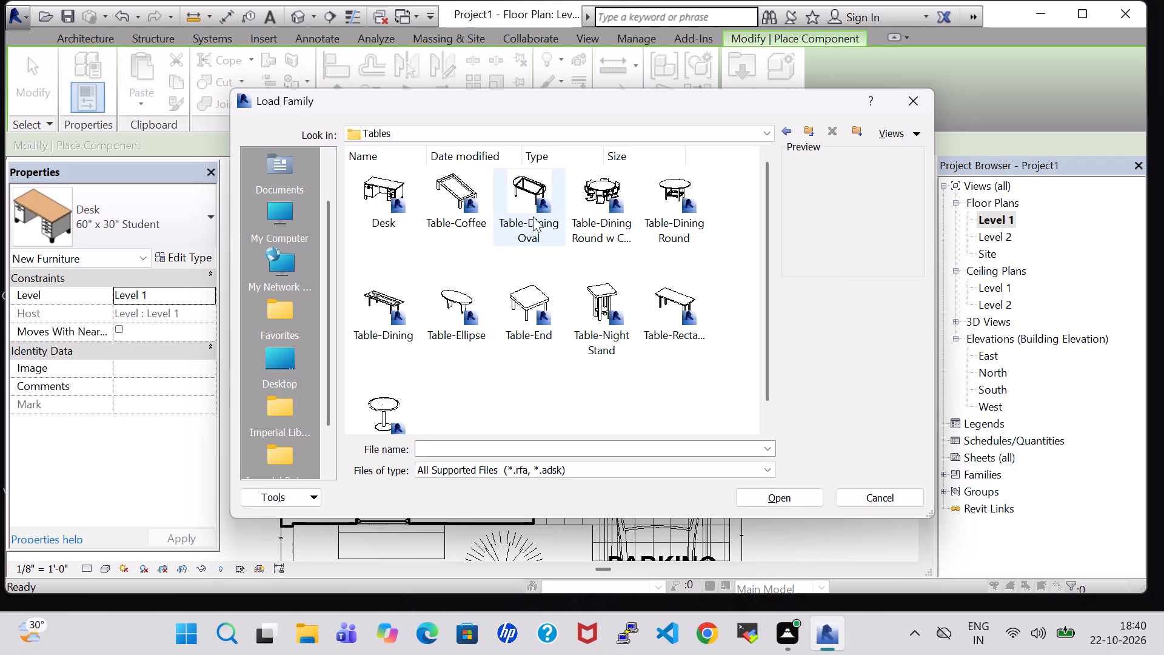
left_click(474, 190)
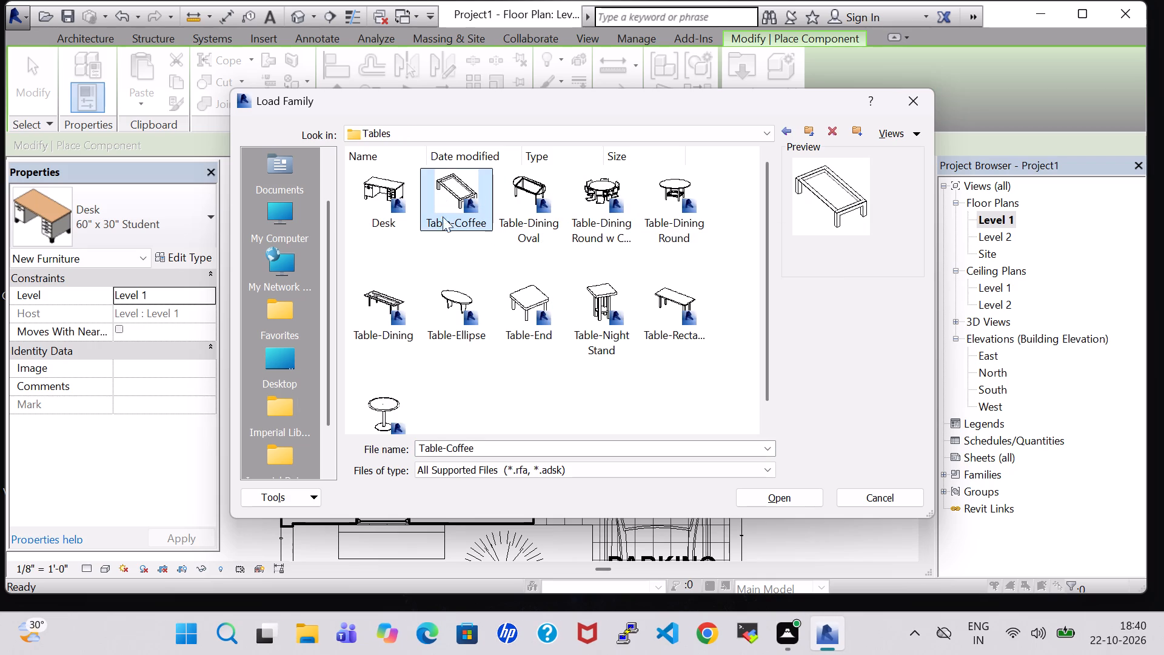
left_click(397, 298)
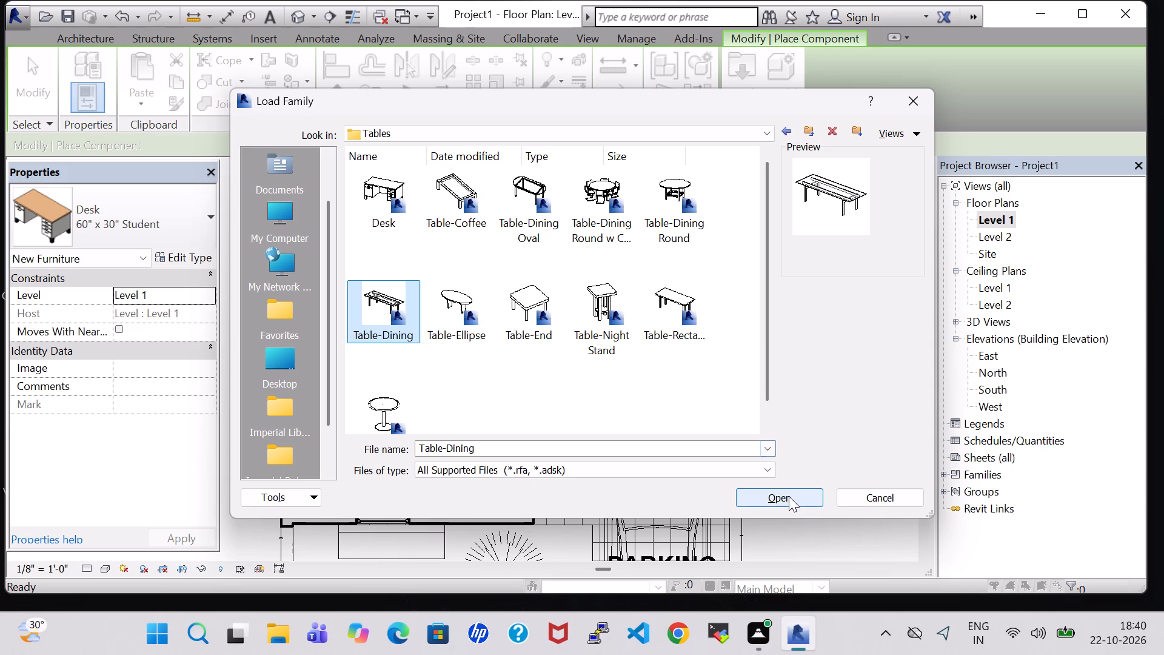
left_click(462, 214)
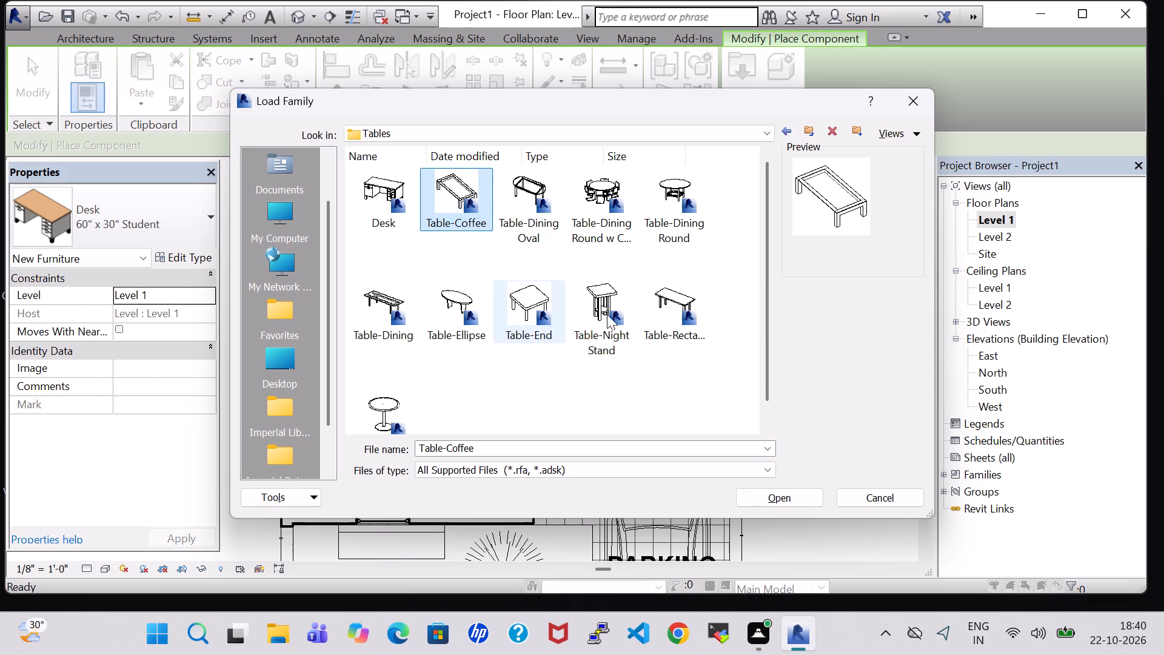
left_click(686, 301)
left_click(797, 501)
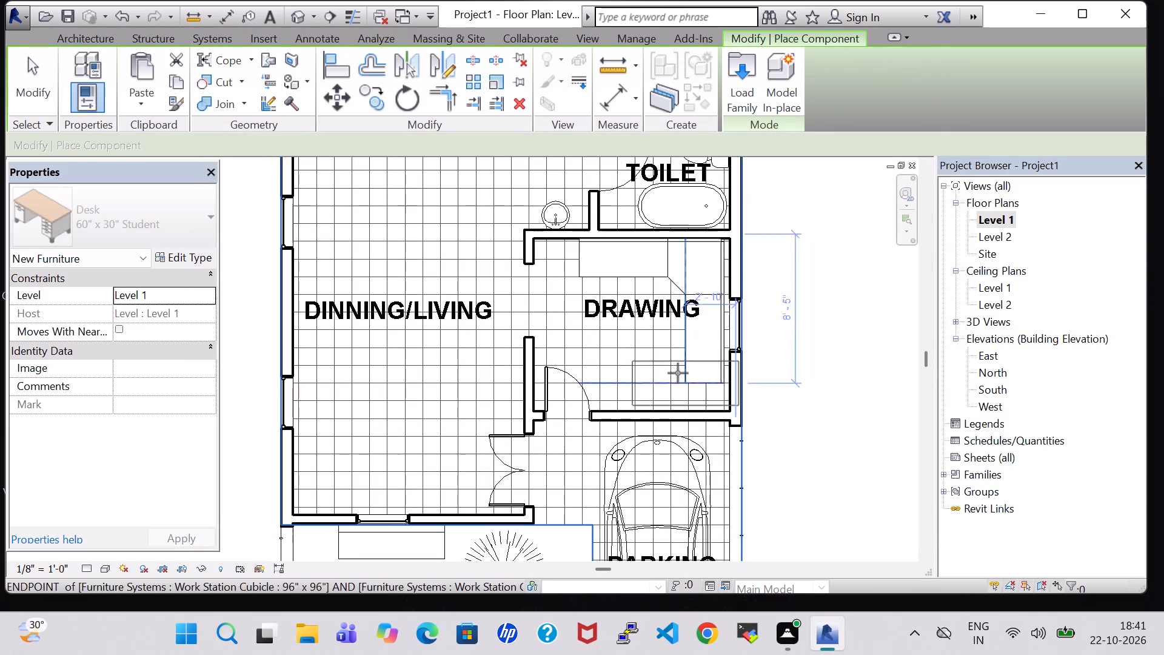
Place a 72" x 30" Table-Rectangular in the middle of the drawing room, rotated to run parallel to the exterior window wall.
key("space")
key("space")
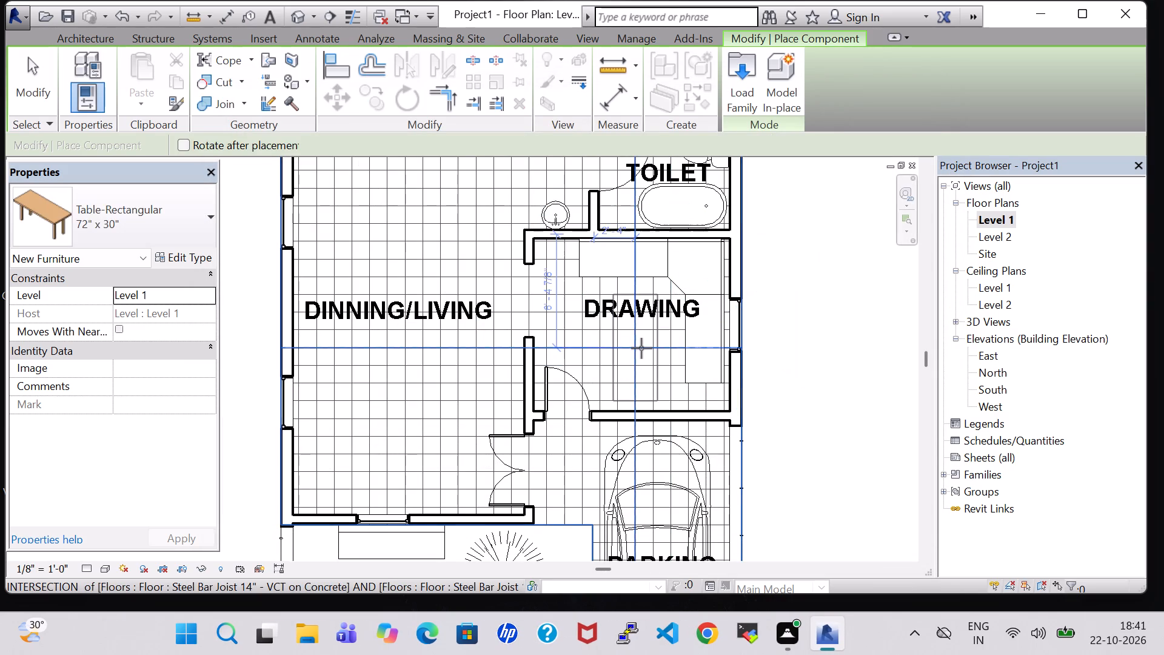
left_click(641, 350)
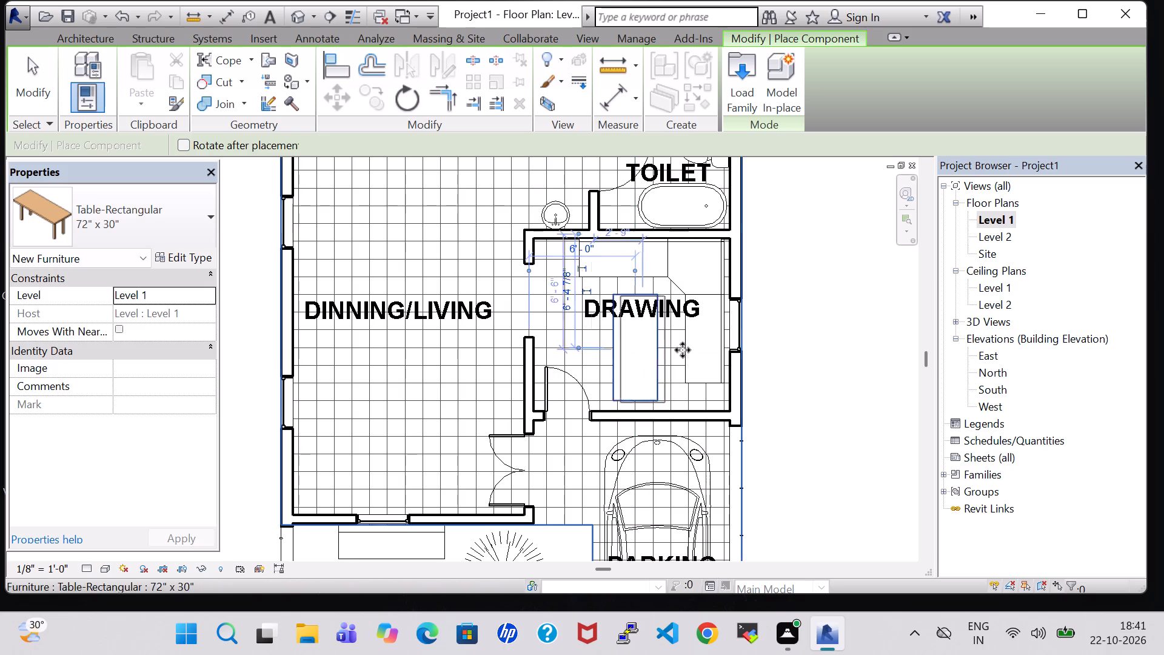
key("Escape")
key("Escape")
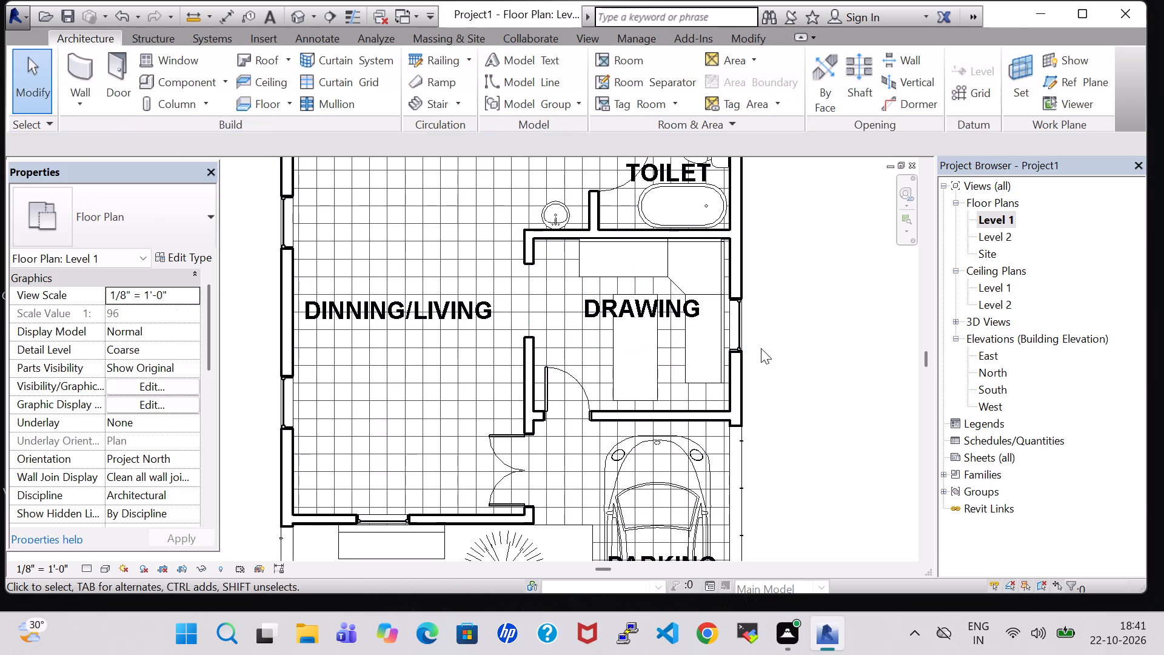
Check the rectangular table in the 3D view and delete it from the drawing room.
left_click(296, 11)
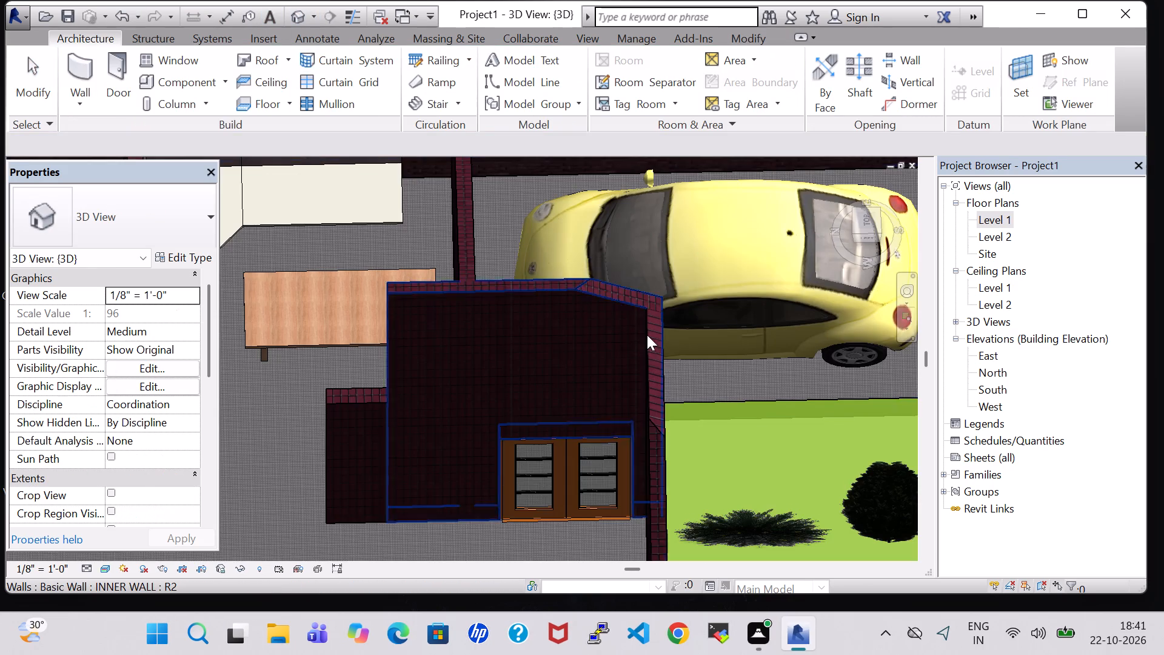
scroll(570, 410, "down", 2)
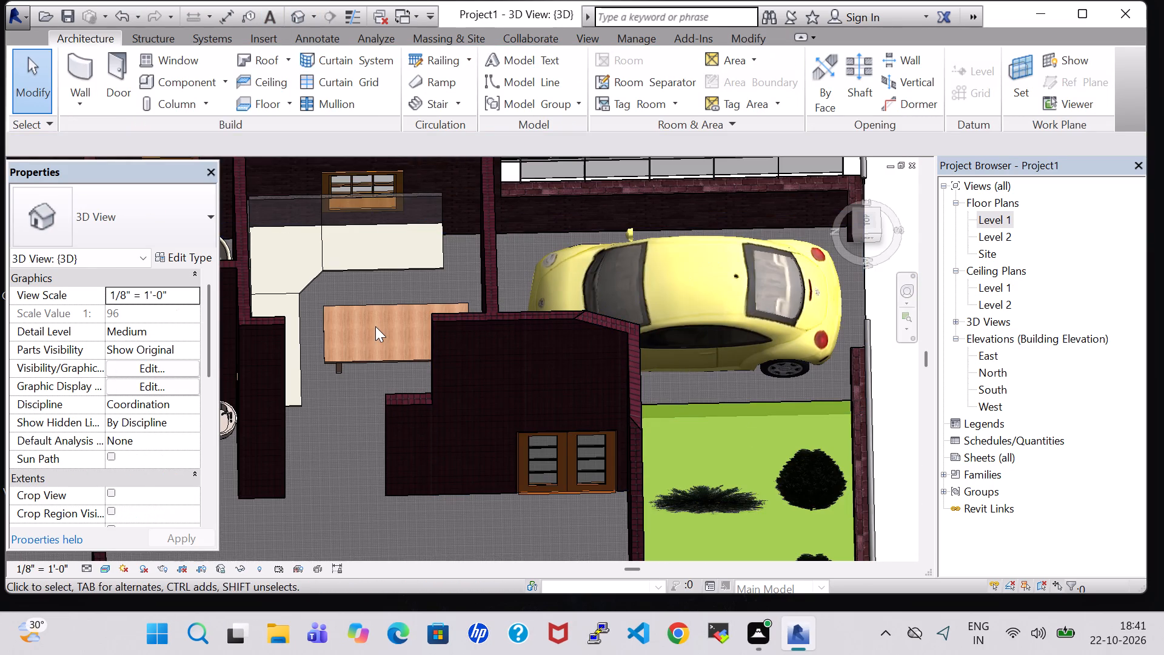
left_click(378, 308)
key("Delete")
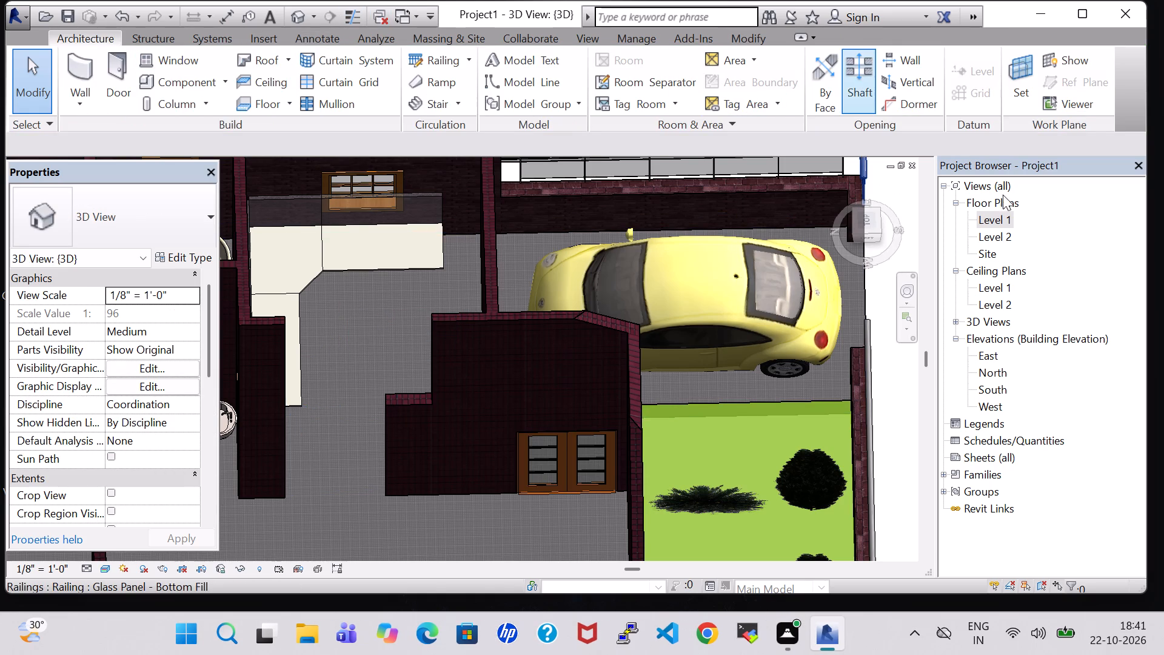
Return to the Level 1 plan and load the Chair-Executive family from the Furniture library's Seating folder.
double_click(1000, 223)
left_click(155, 79)
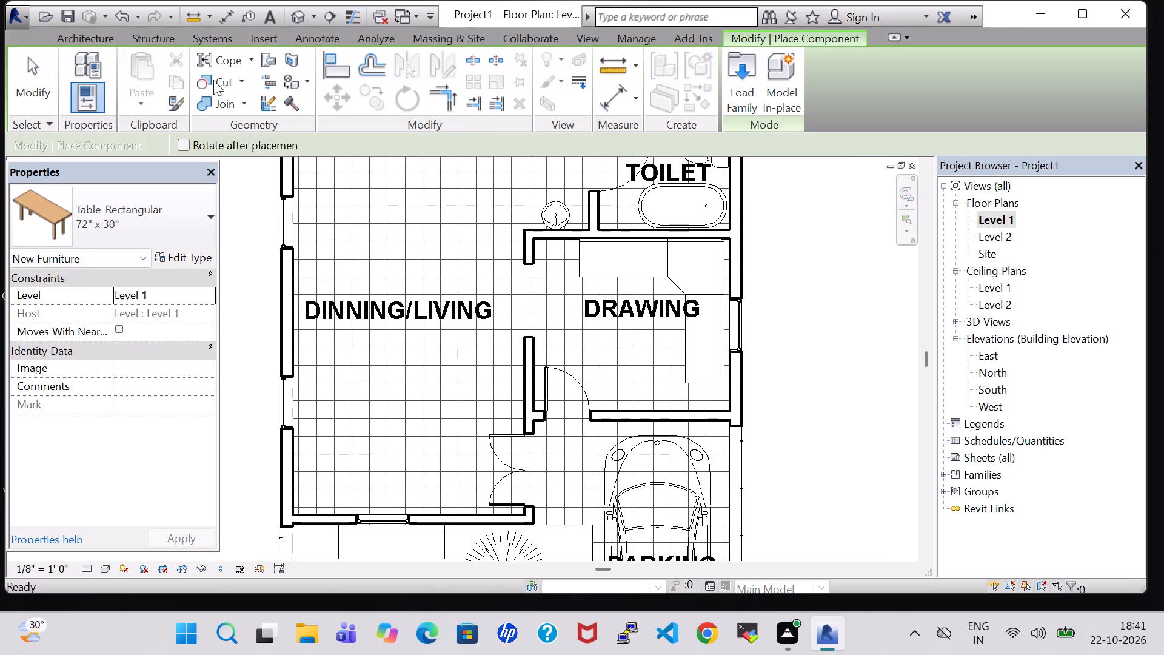
left_click(748, 95)
scroll(749, 381, "down", 1)
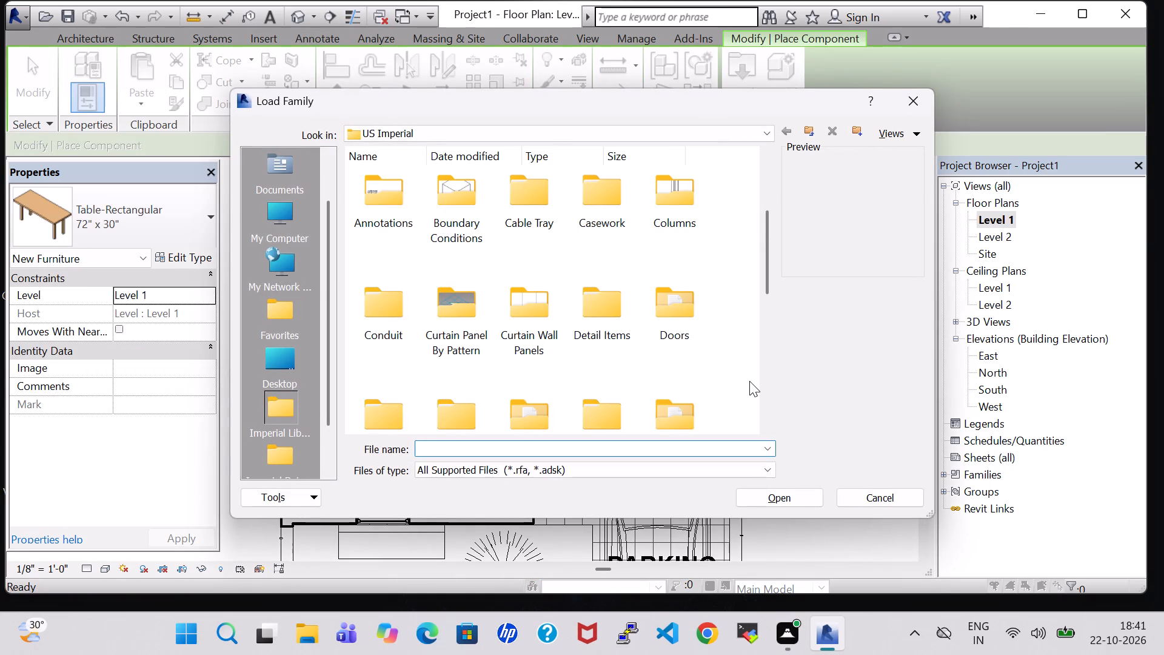
double_click(661, 237)
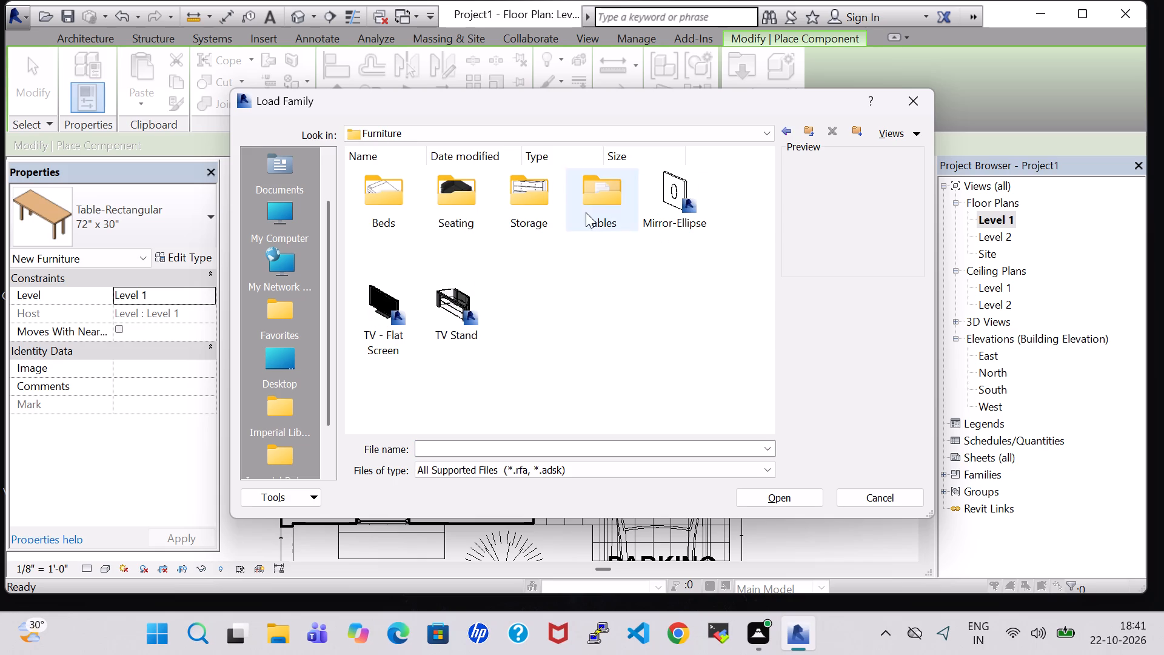
double_click(483, 187)
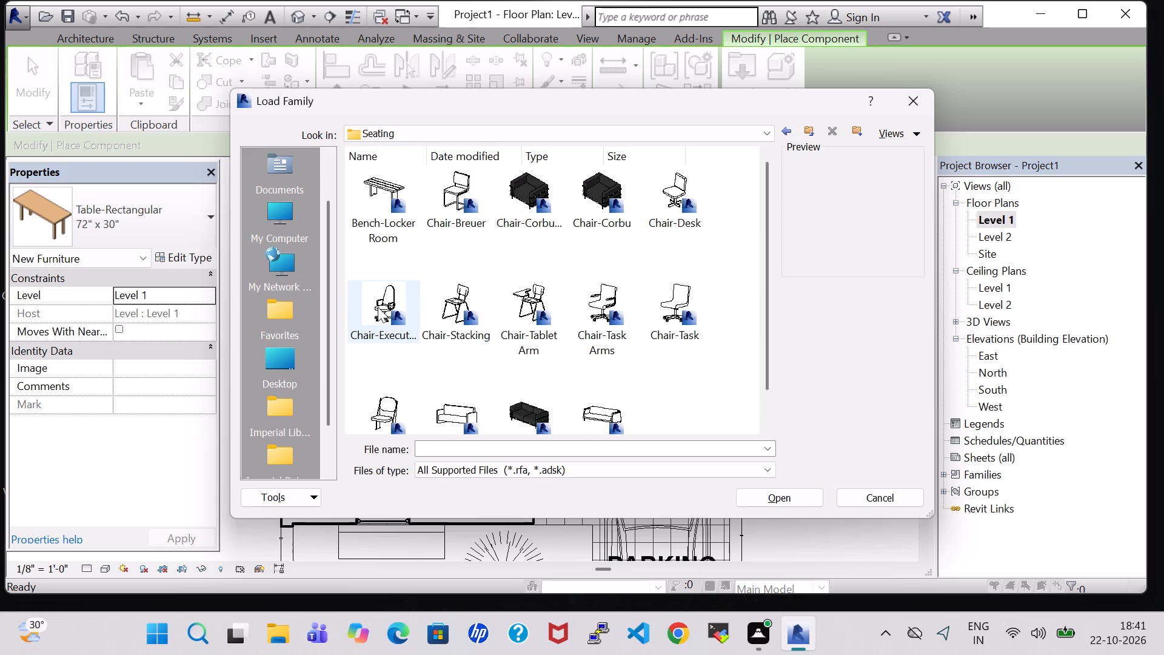
left_click(369, 309)
left_click(806, 499)
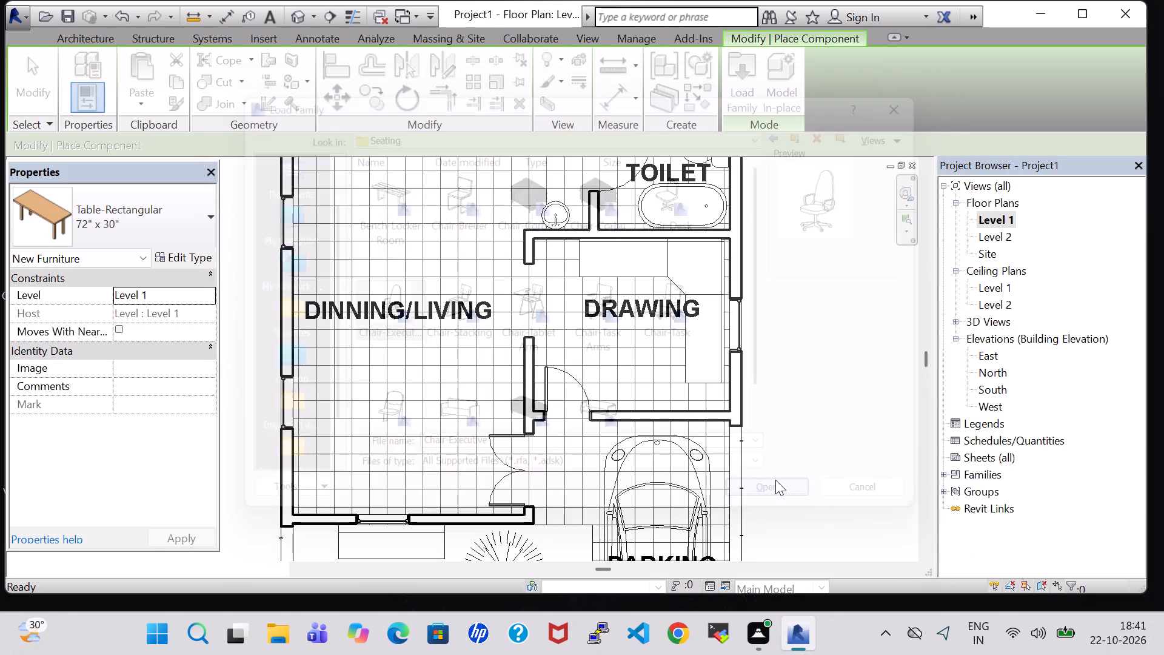
Place three Chair-Executive chairs at the drawing room work station: one facing each desk wing and one angled toward its inner corner.
scroll(624, 324, "up", 4)
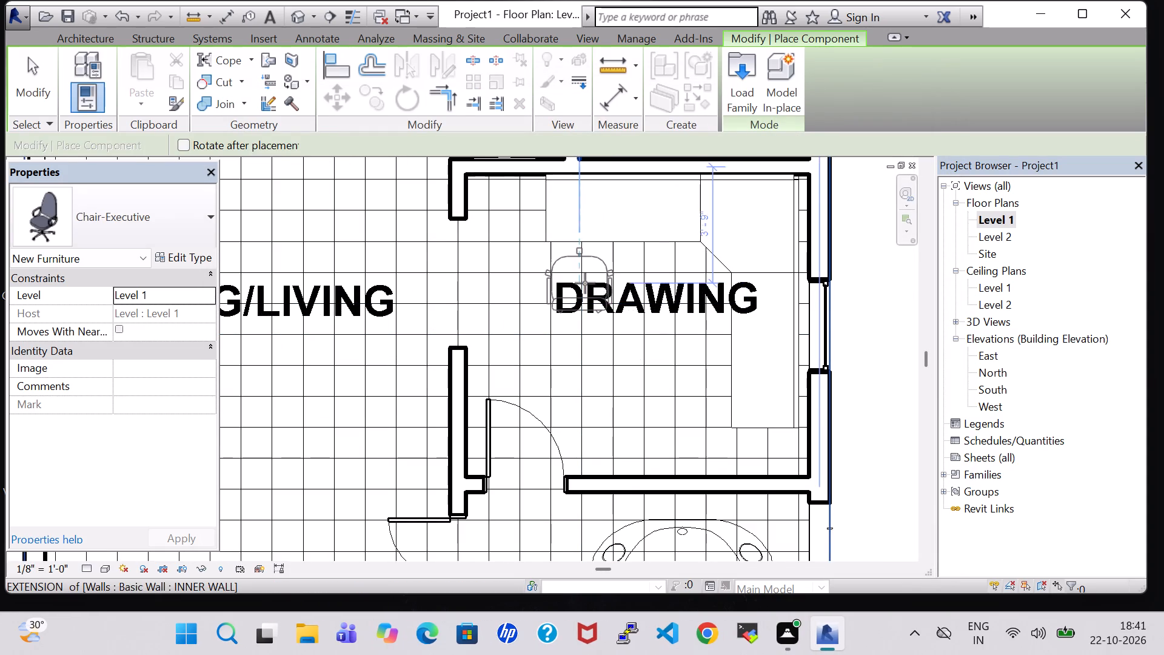
left_click(592, 281)
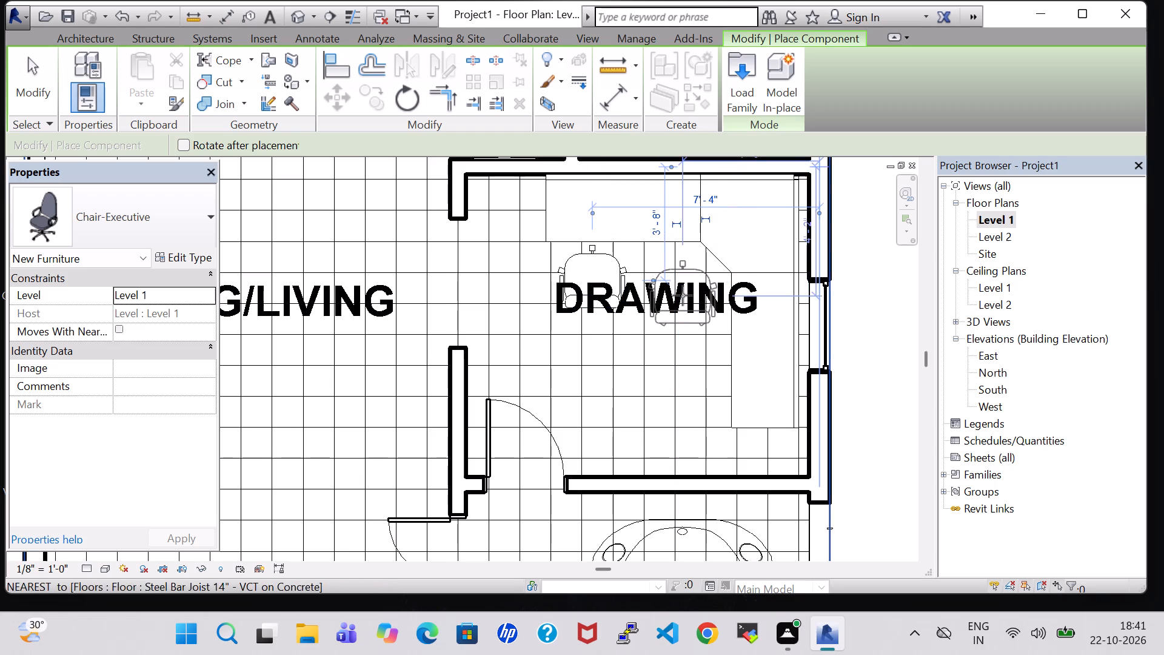
key("space")
key("space")
key("space")
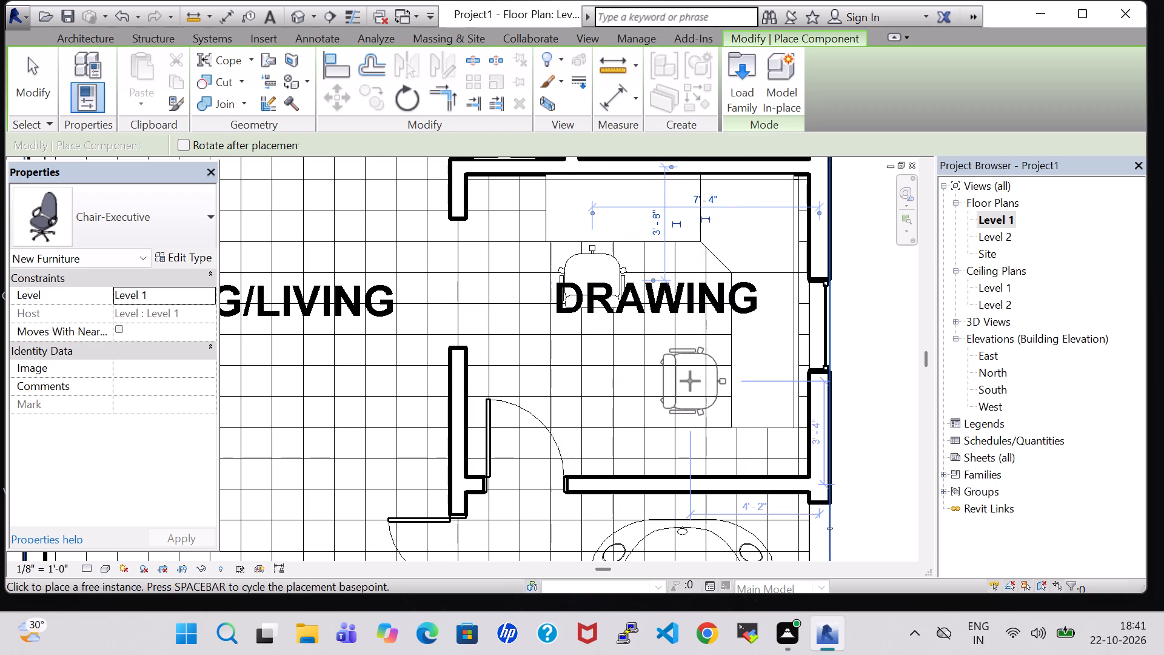
left_click(691, 388)
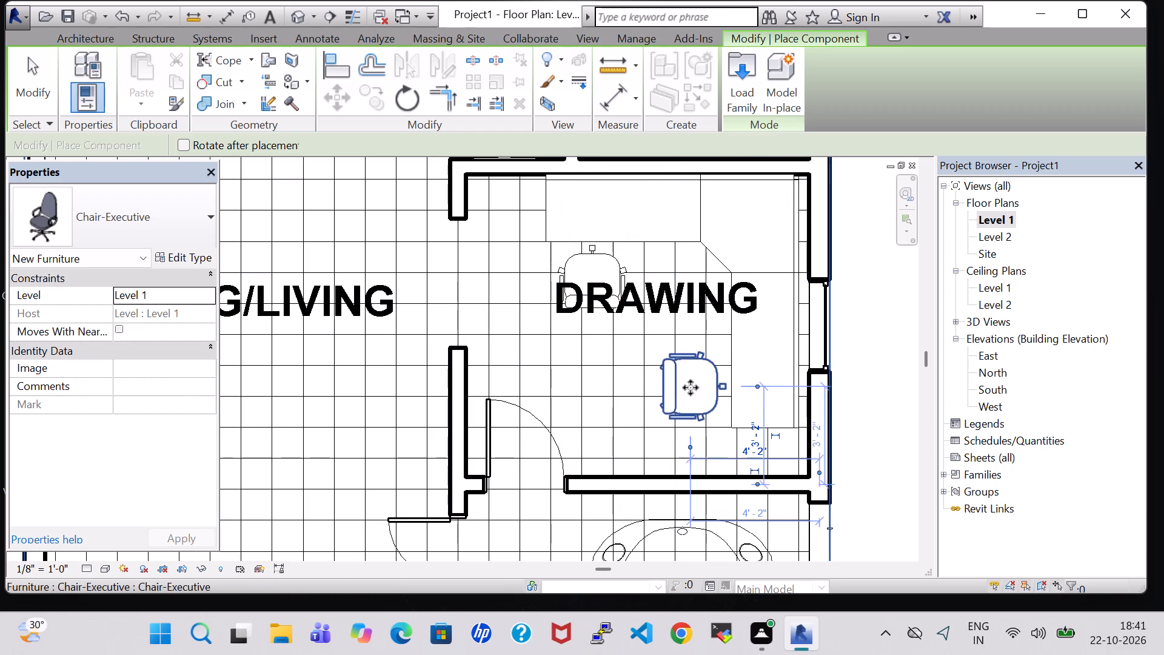
key("space")
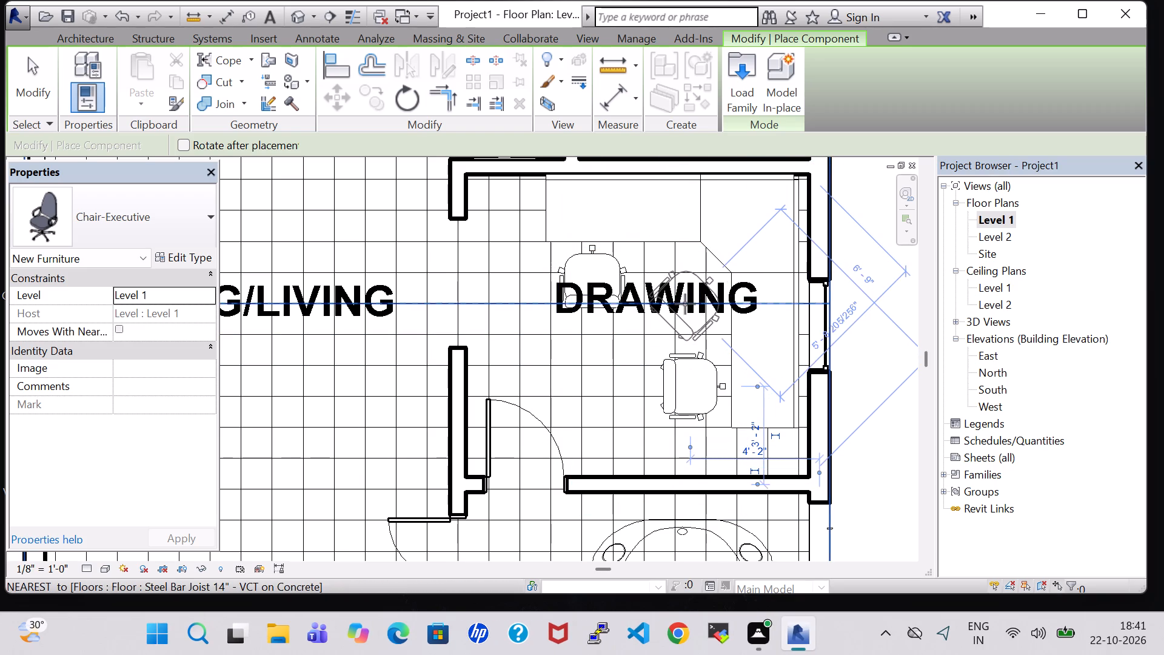
left_click(685, 304)
key("Escape")
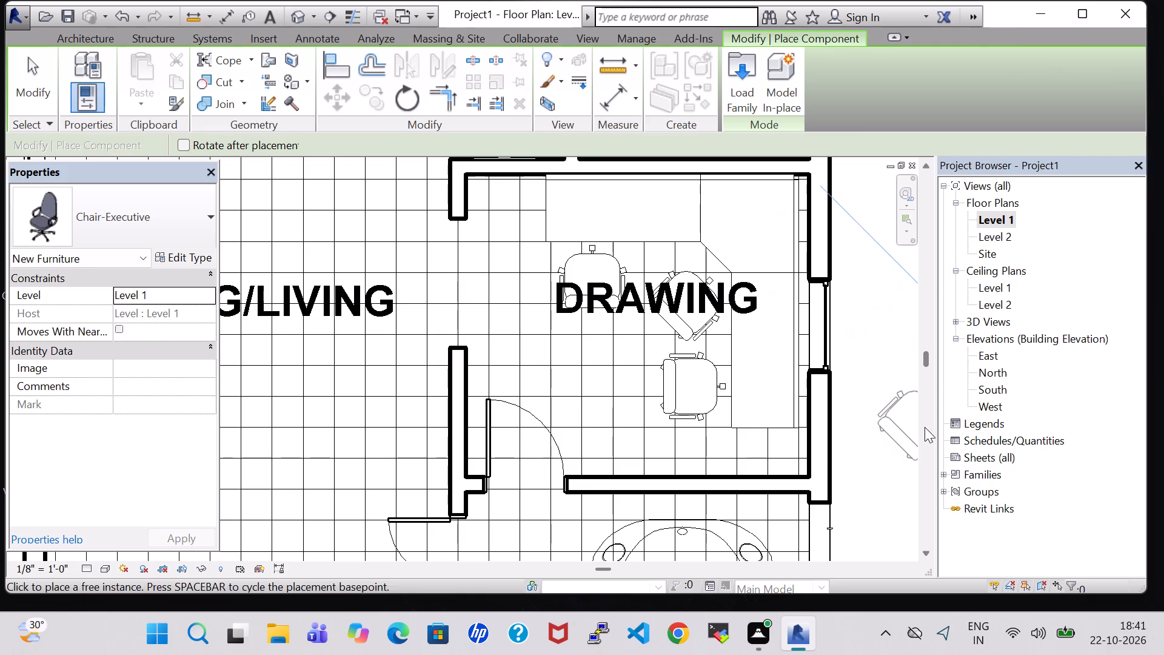
key("Escape")
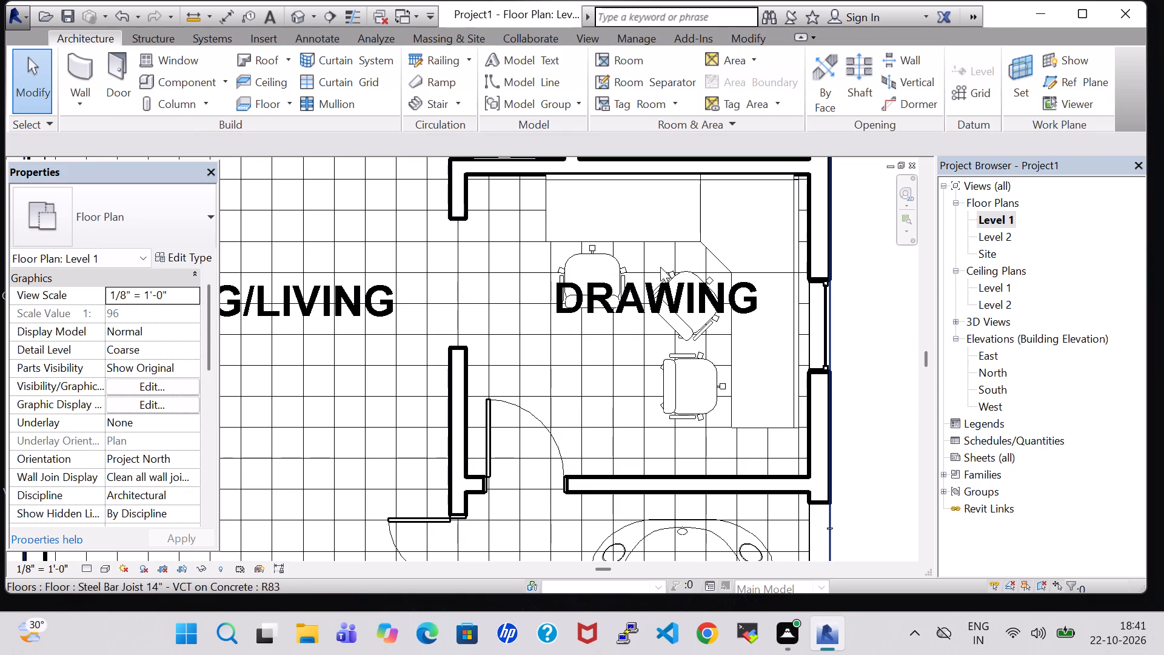
Nudge the chair facing the window-side desk wing closer to it, to about 4'-0" from the exterior wall.
left_click(714, 406)
key("Right")
key("Right")
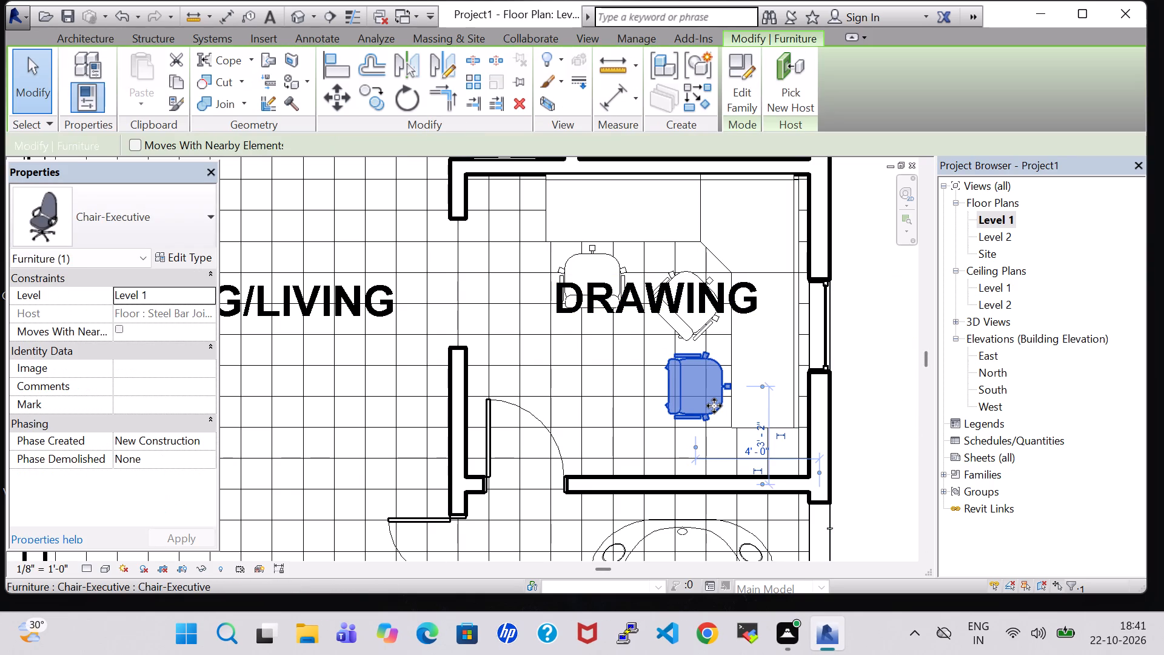
Nudge the angled chair slightly closer to the work station's inner corner.
left_click(689, 336)
key("Up")
key("Up")
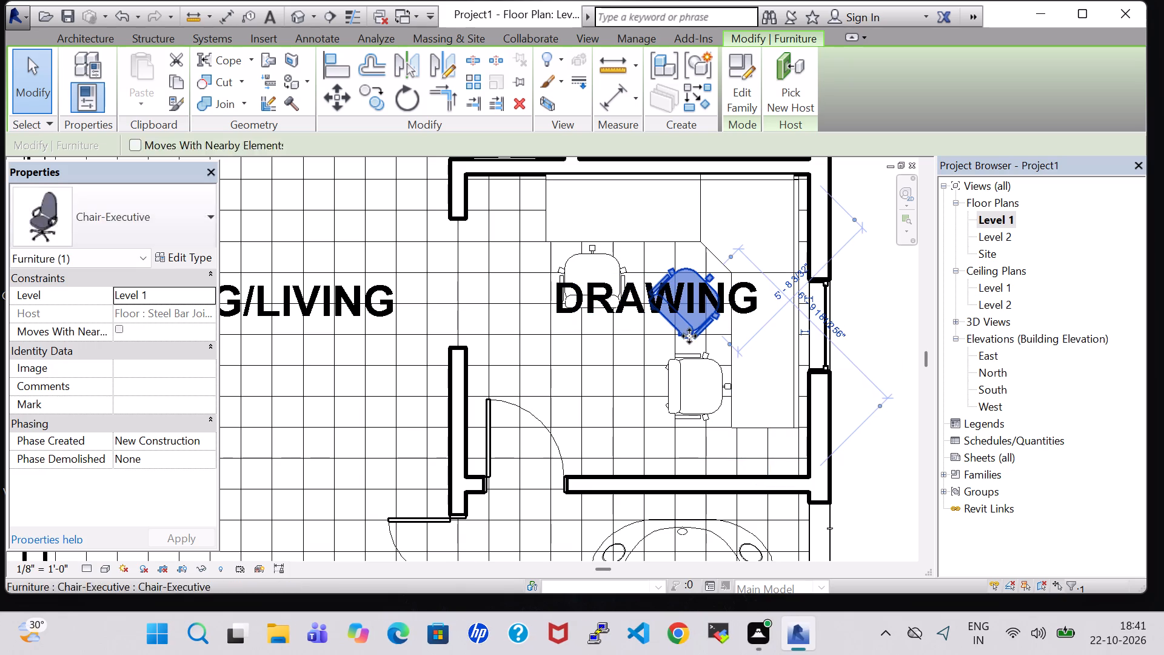
key("Right")
key("Up")
key("Right")
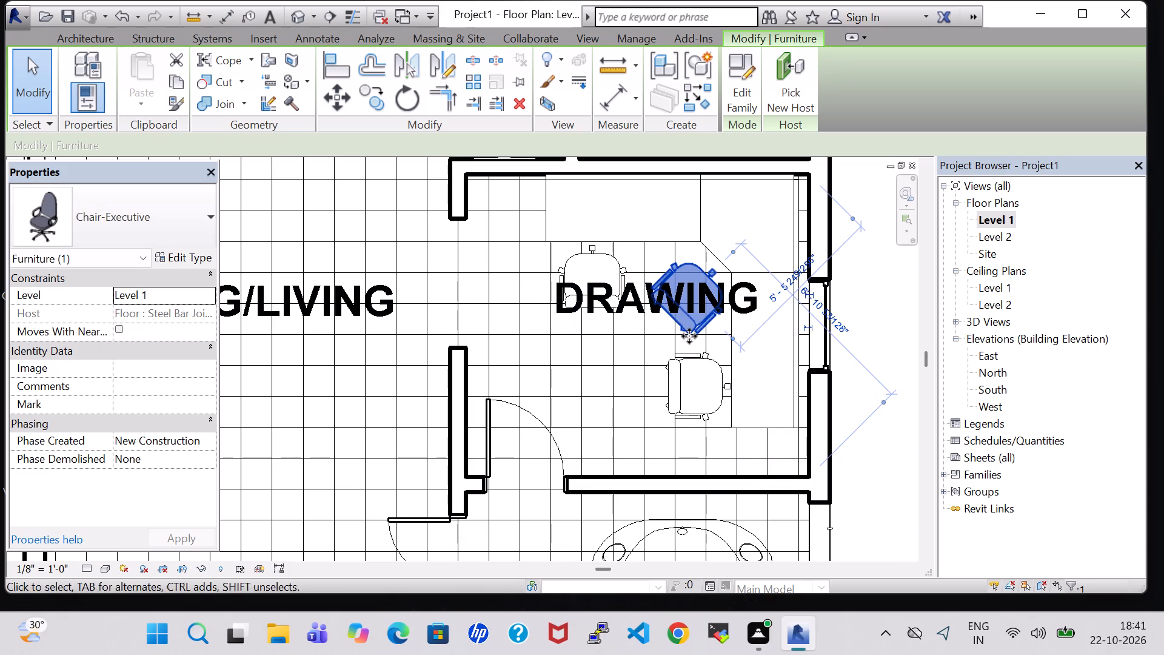
key("Up")
key("Right")
key("Left")
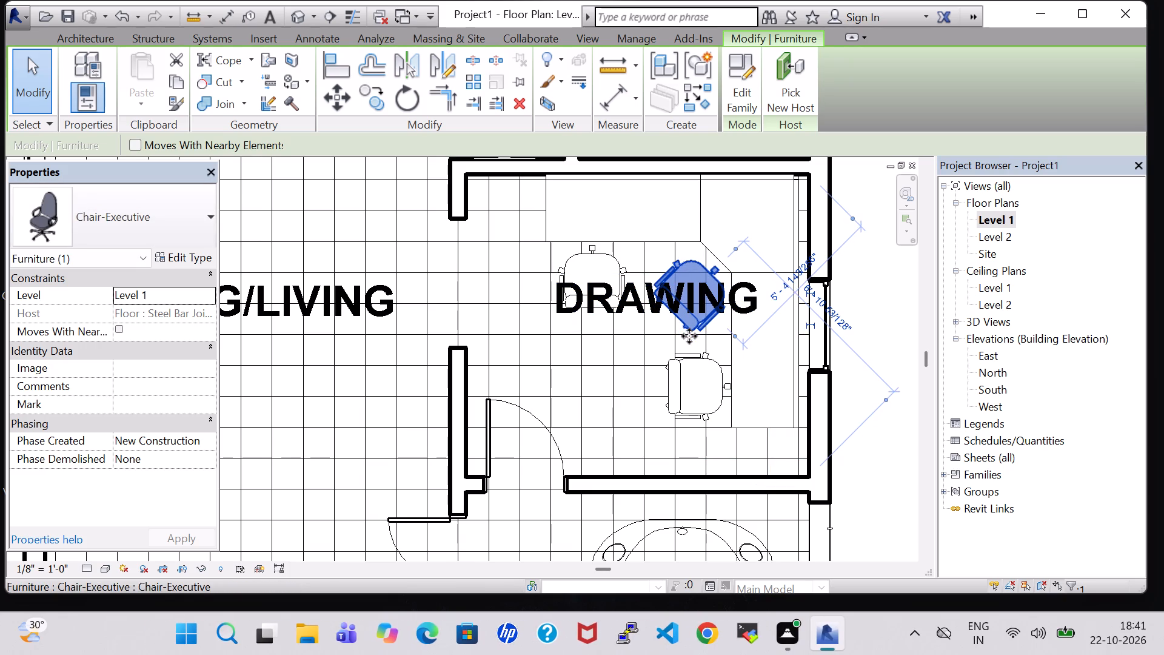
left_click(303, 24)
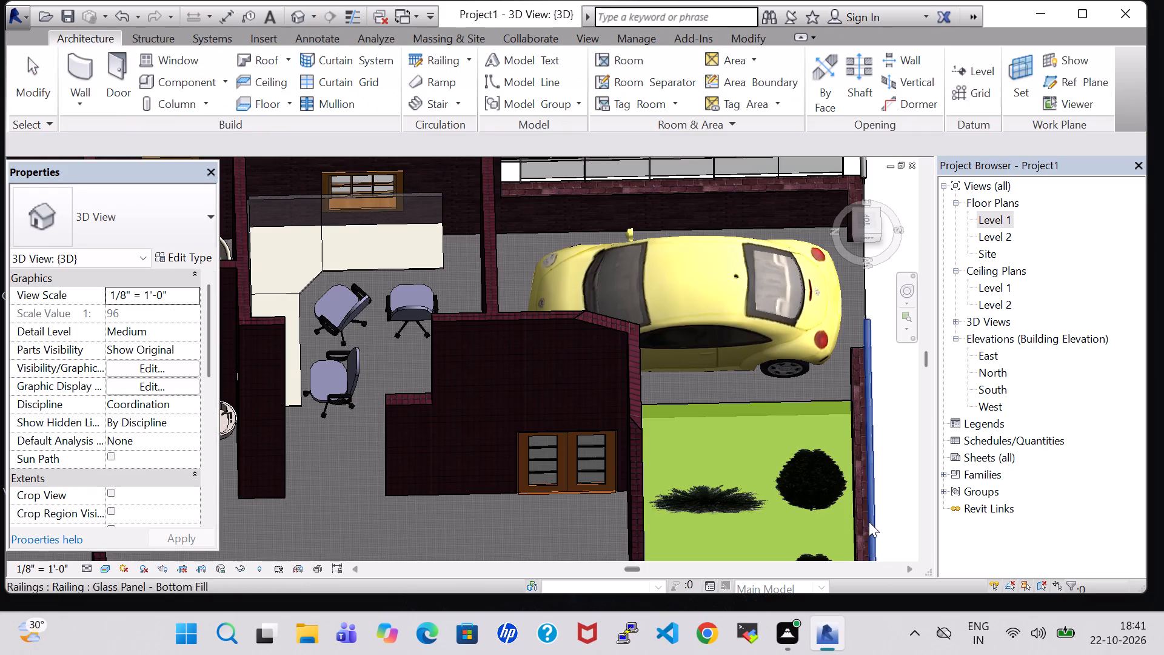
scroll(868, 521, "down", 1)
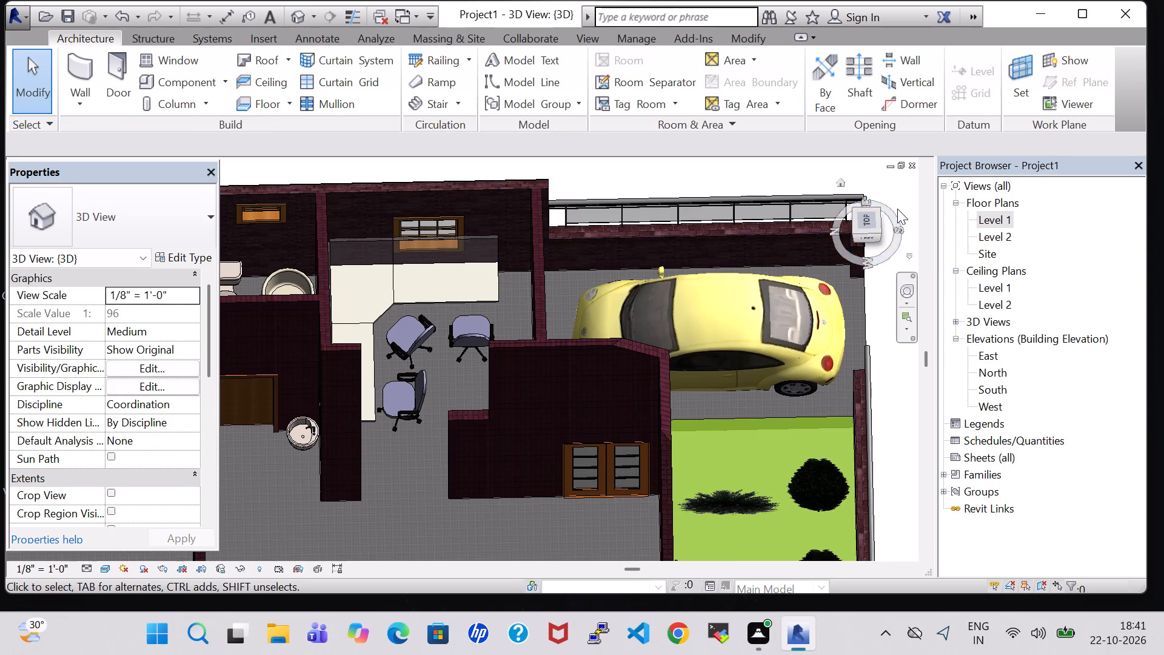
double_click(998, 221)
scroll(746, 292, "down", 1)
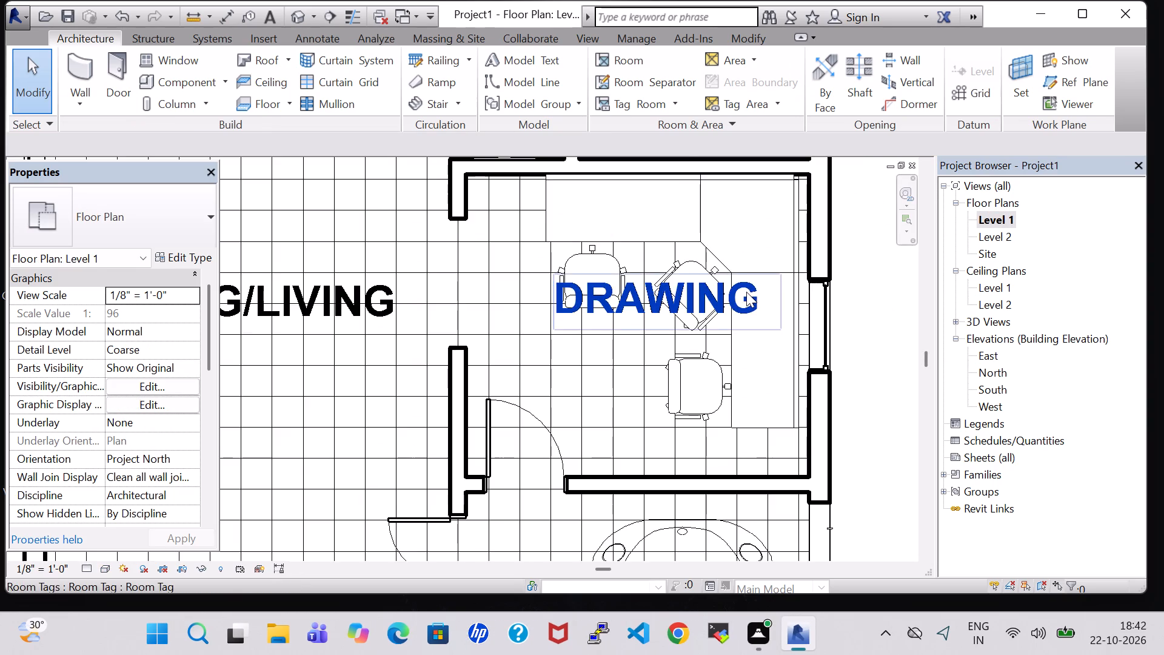
In the 3D view, raise the drawing room's 36" x 48" casement window above the work station to a sill height of 5'-2".
left_click(300, 15)
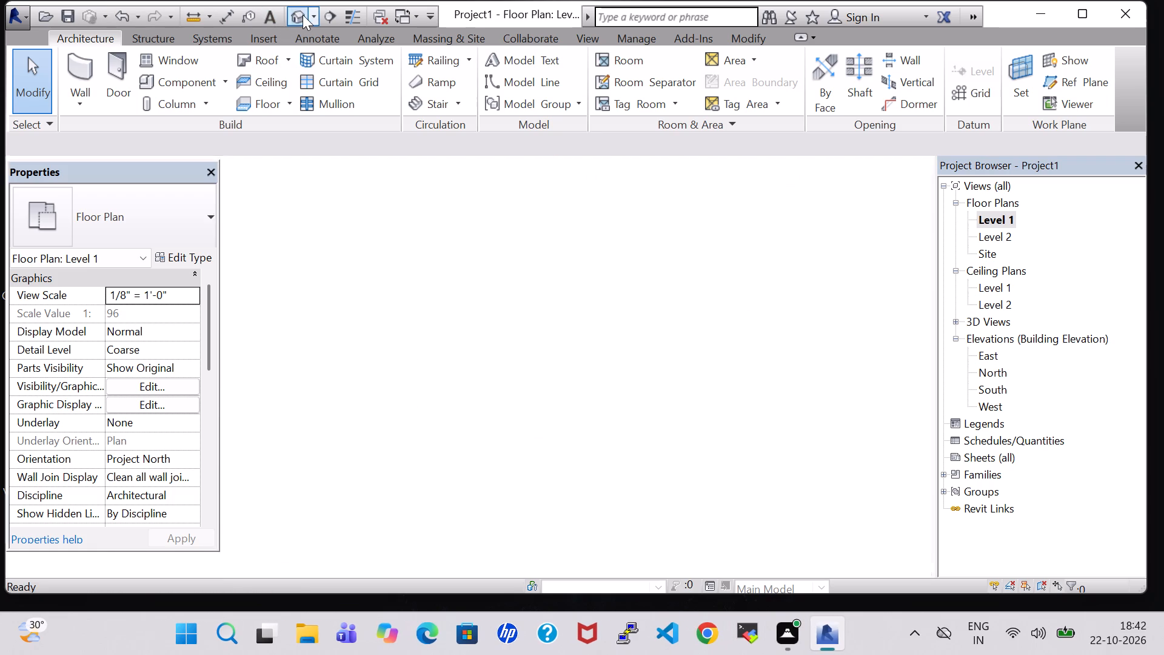
left_click(423, 224)
key("Up")
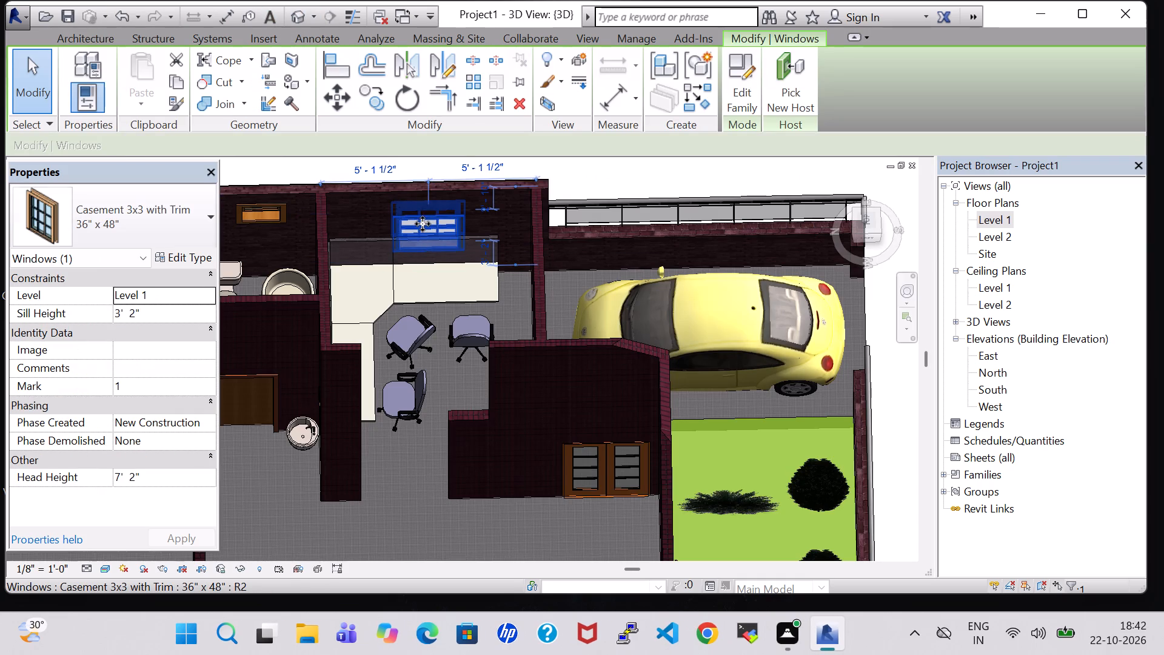
key("Up")
key("Up")
key("Up")
key("Up")
key("Up")
key("Up")
key("Up")
key("Up")
key("Up")
key("Up")
key("Up")
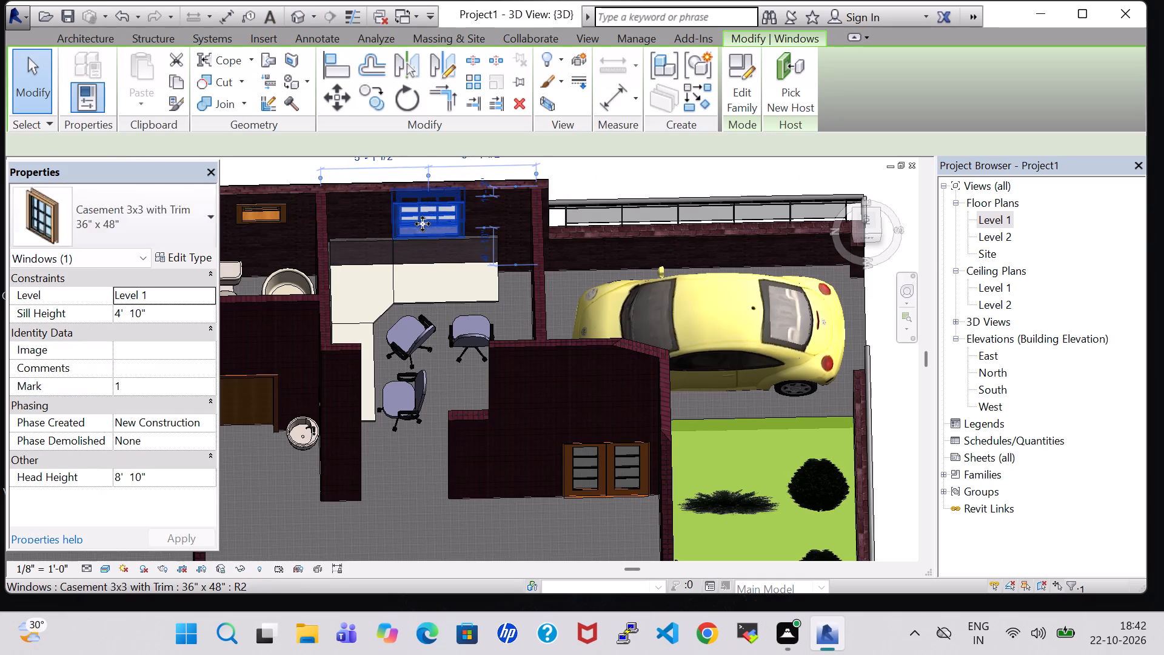
key("Up")
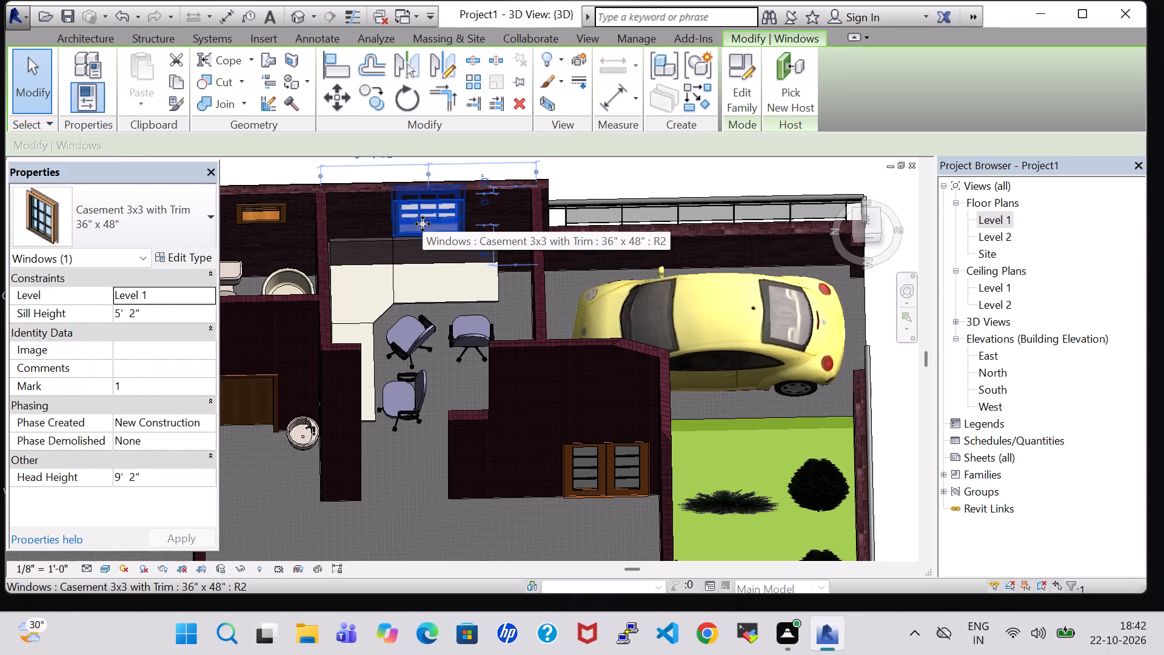
left_click(615, 180)
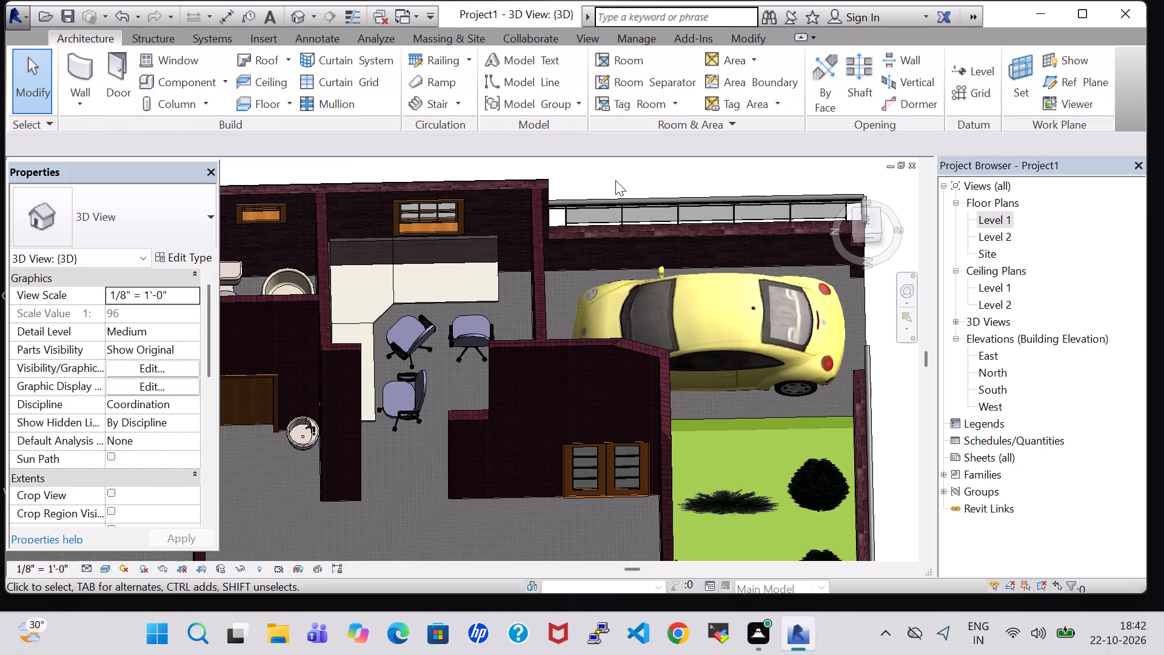
In the Level 1 plan, nudge the Work Station Cubicle against the drawing room's exterior wall.
middle_click(567, 289, "shift")
middle_click_drag(567, 289, 555, 246, "shift")
scroll(516, 220, "up", 12)
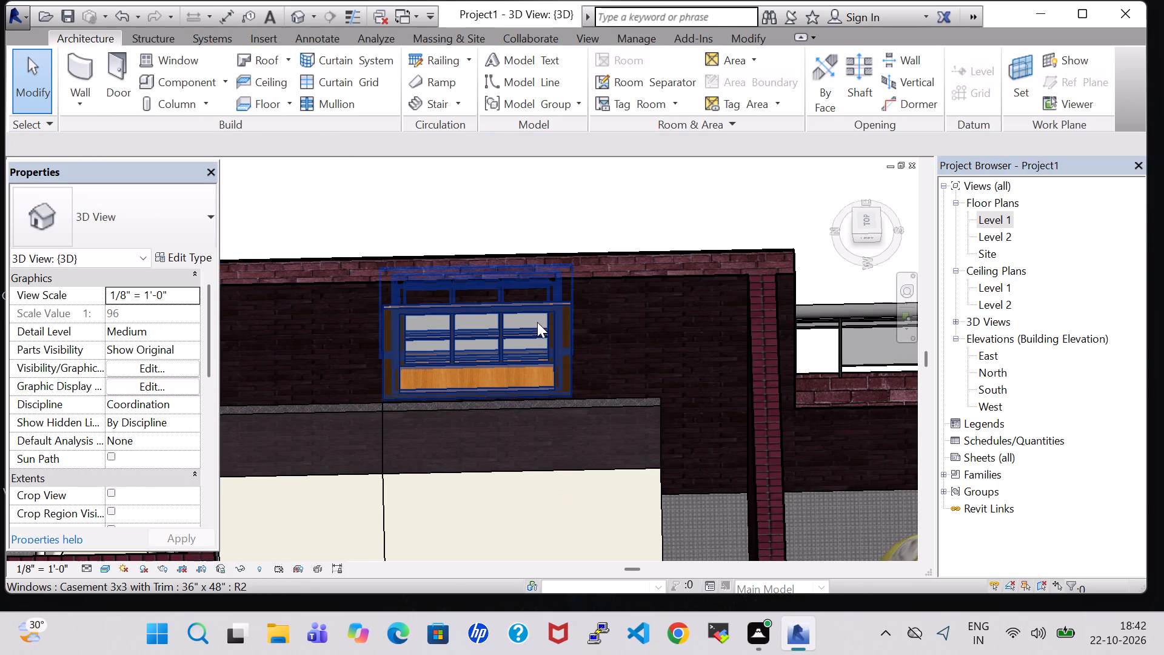
double_click(1008, 217)
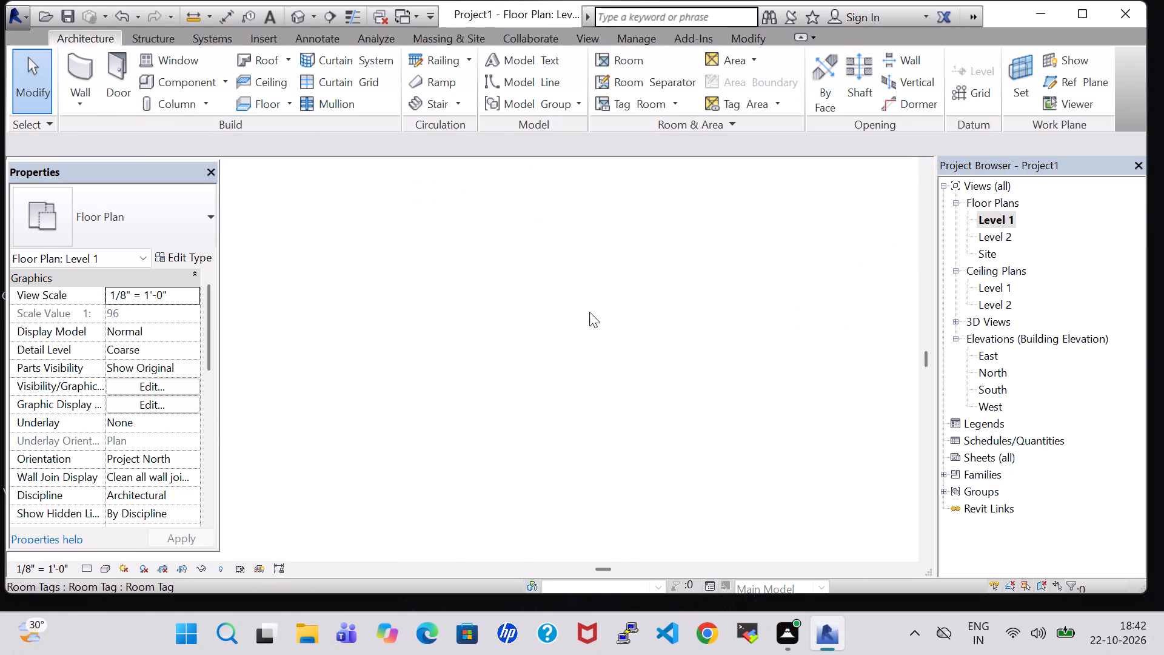
scroll(589, 312, "down", 3)
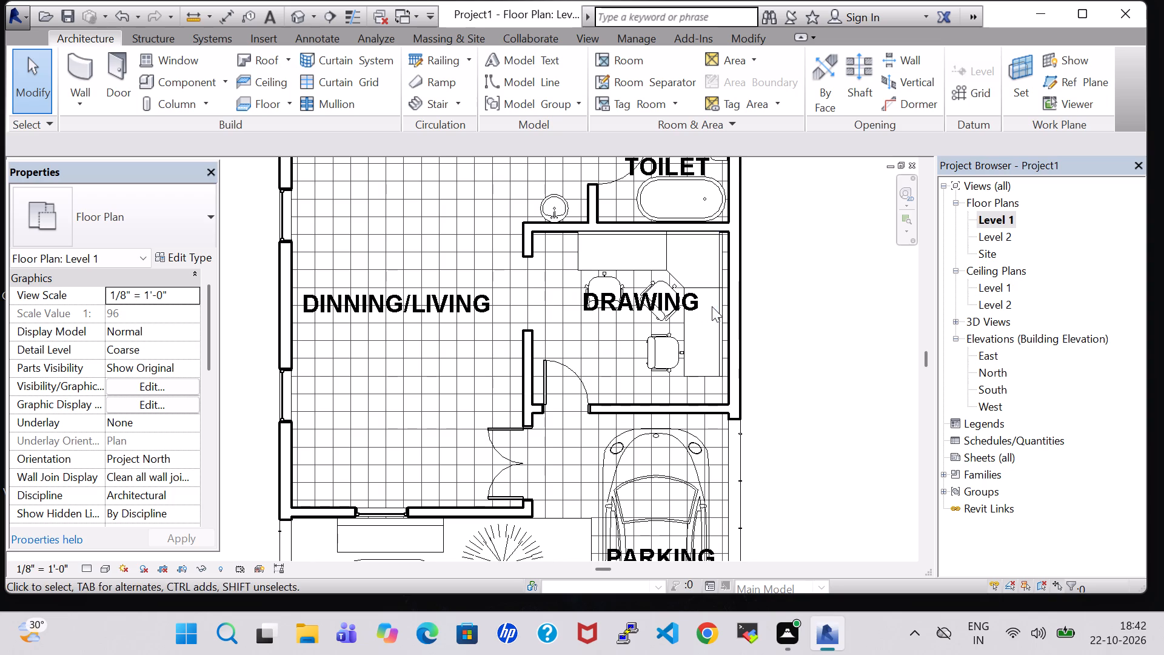
left_click(715, 315)
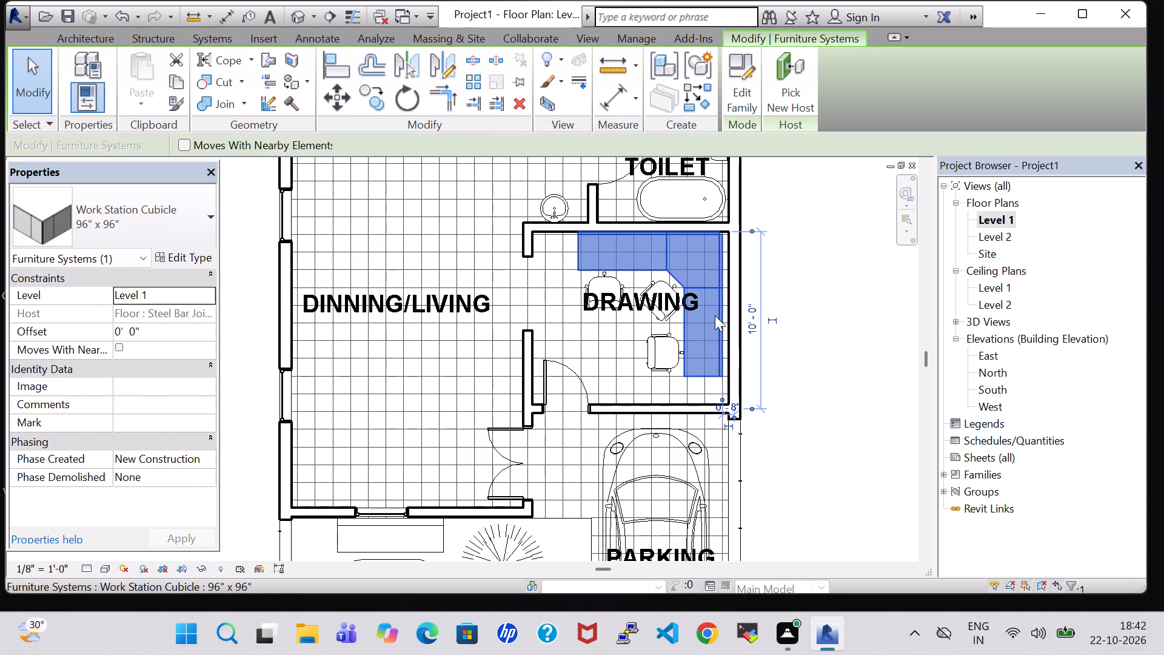
key("Right")
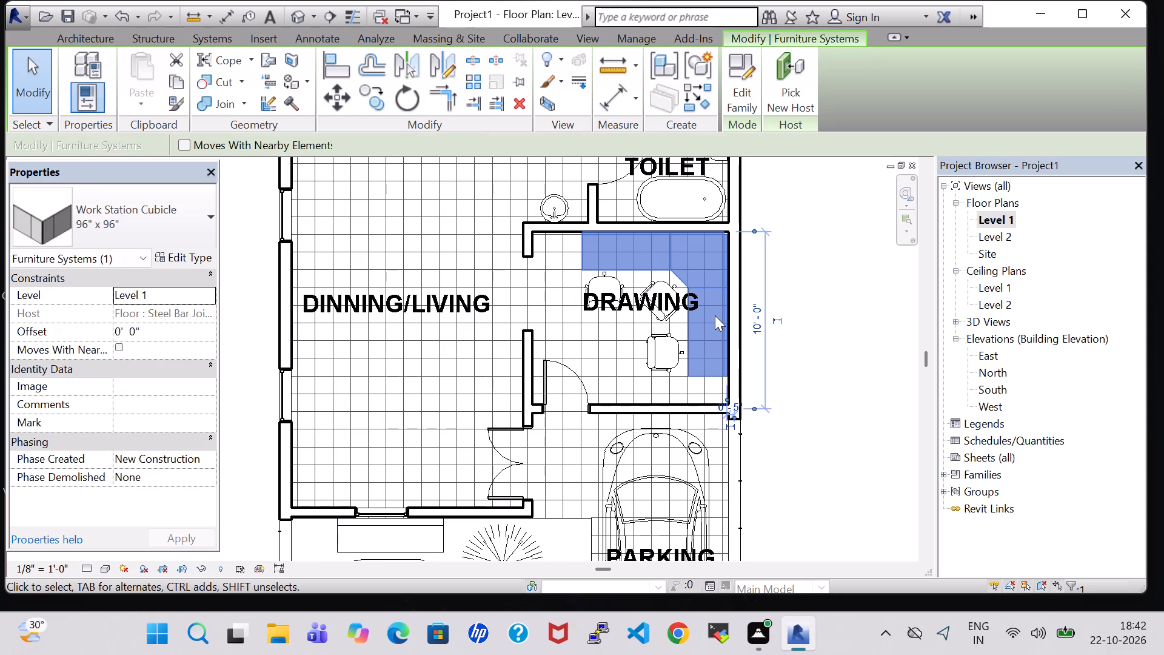
left_click(799, 299)
In the 3D view, raise the drawing room's casement window further, to a sill height of 5'-7 1/4", clearing the work station panel.
left_click(292, 12)
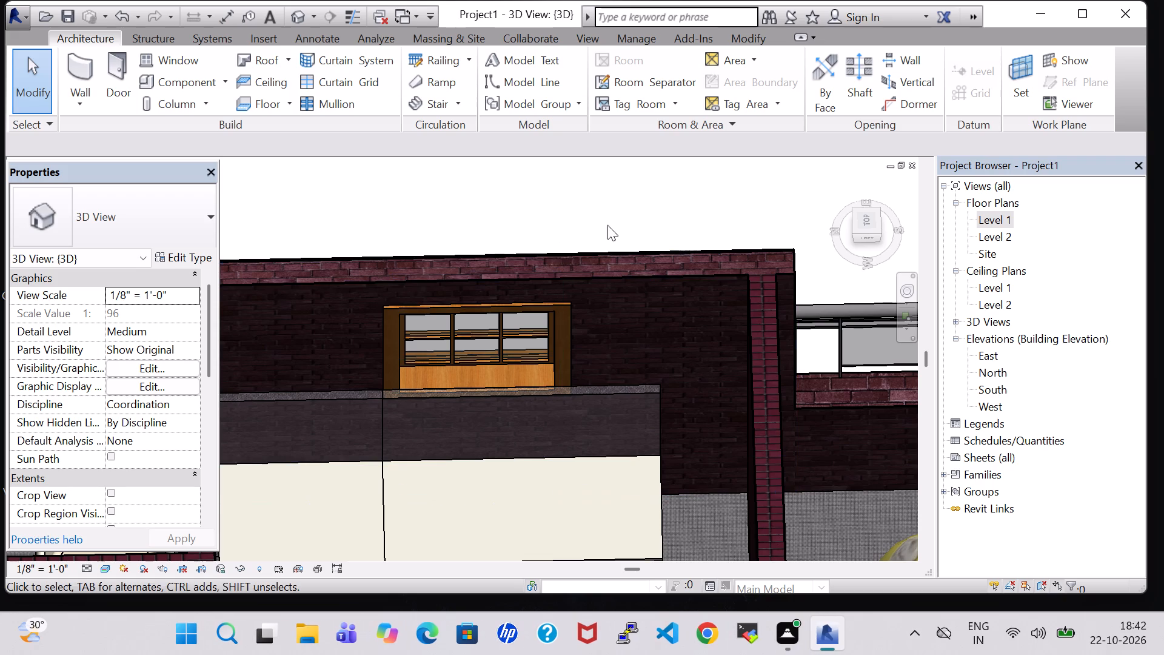
middle_click_drag(614, 219, 578, 220, "shift")
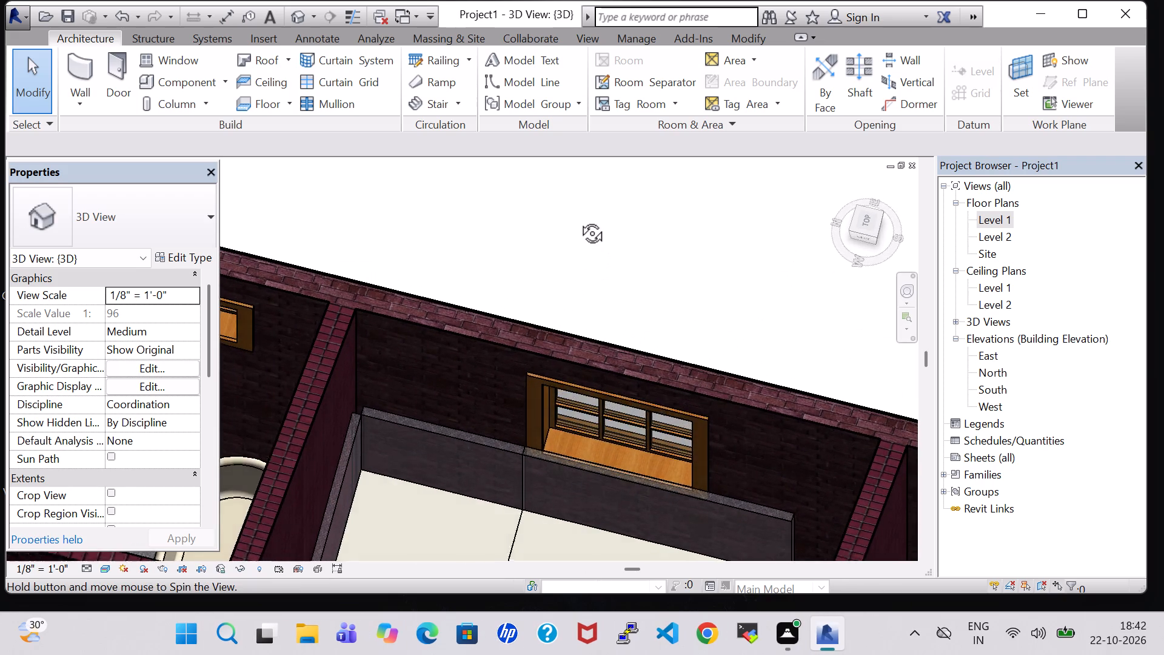
middle_click_drag(578, 220, 581, 197, "shift")
left_click(636, 431)
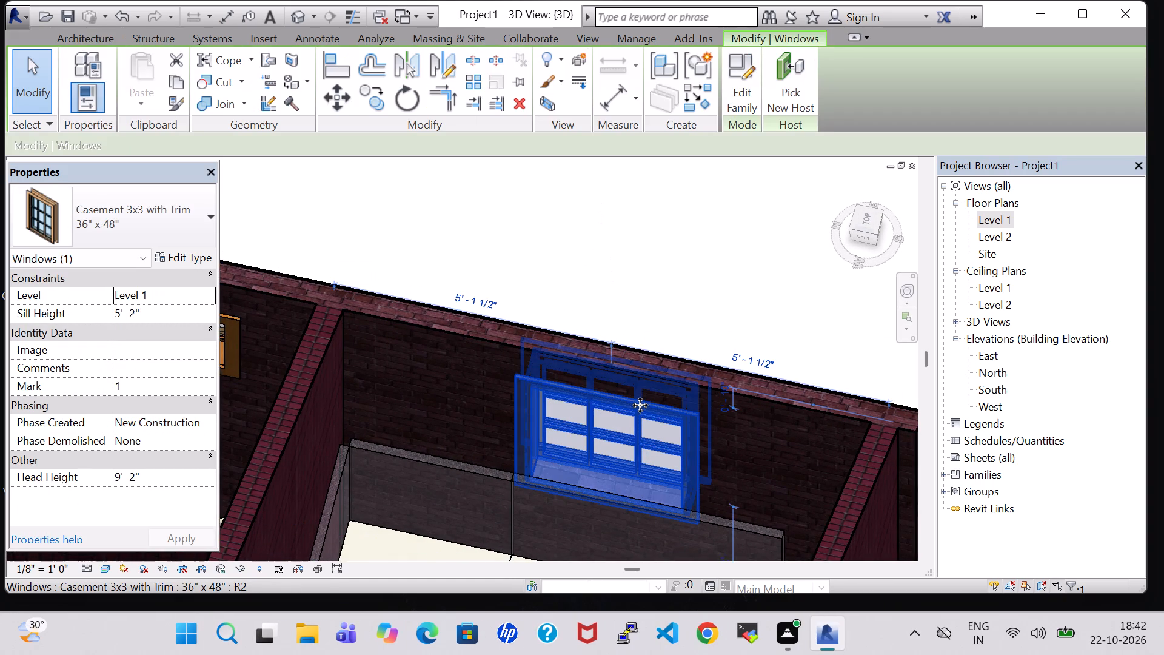
key("Up")
key("Up")
key("Up")
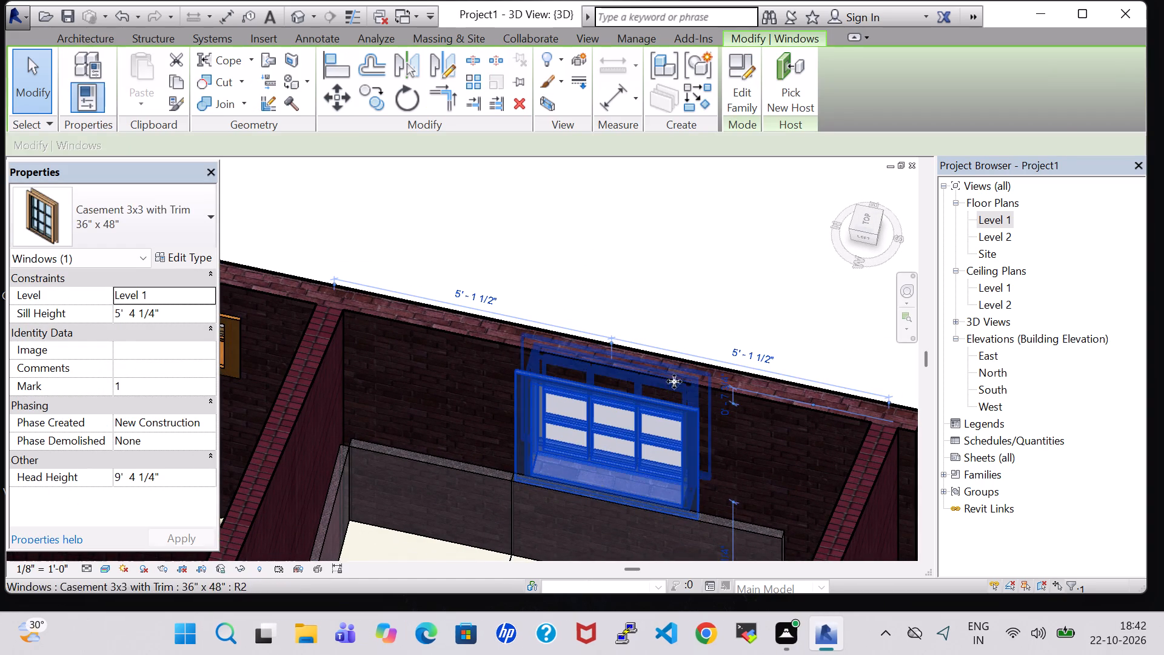
left_click(710, 244)
middle_click_drag(781, 273, 777, 257, "shift")
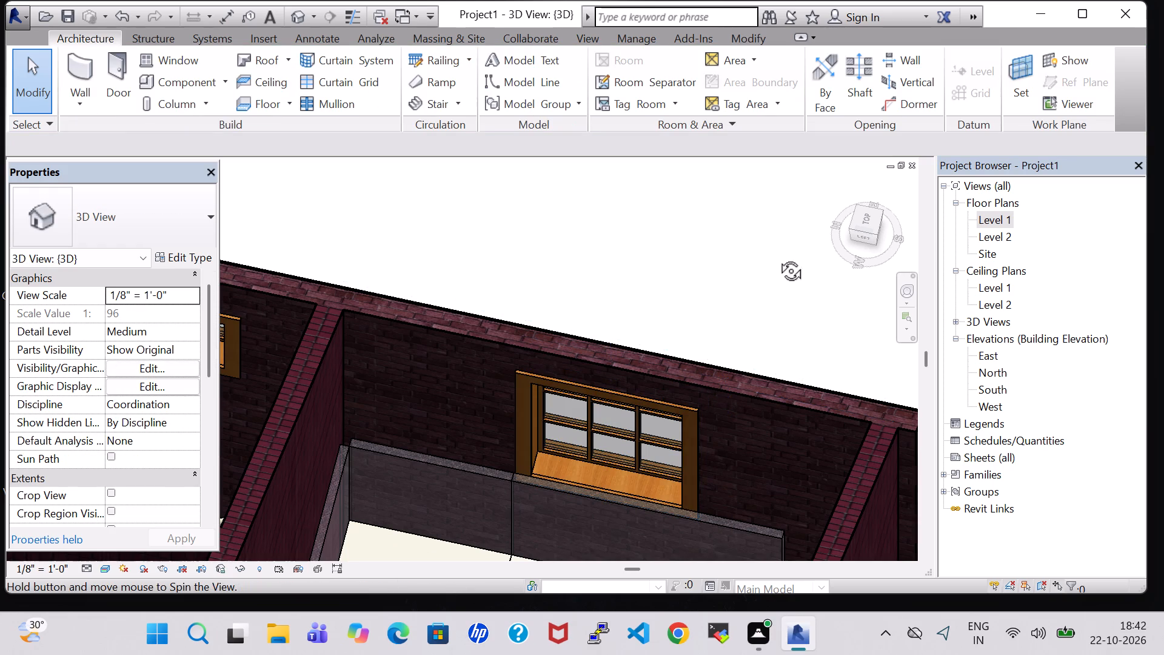
middle_click_drag(777, 257, 774, 212, "shift")
middle_click_drag(758, 333, 678, 151)
left_click(588, 335)
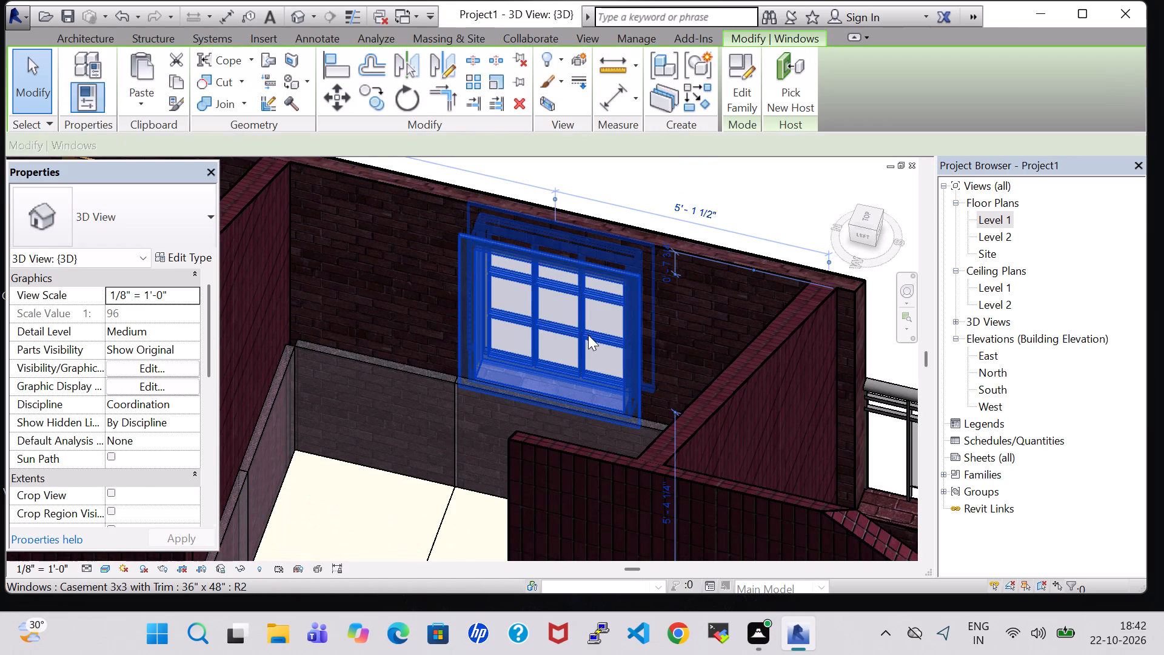
key("Up")
key("Up")
key("Up")
key("Up")
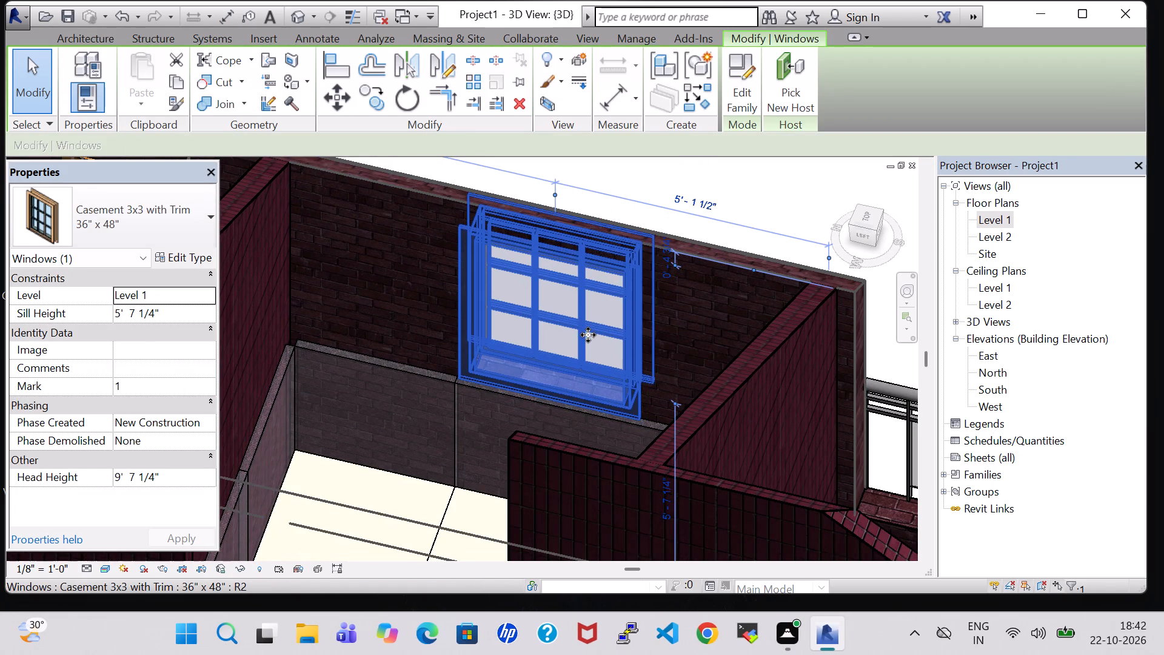
left_click(725, 183)
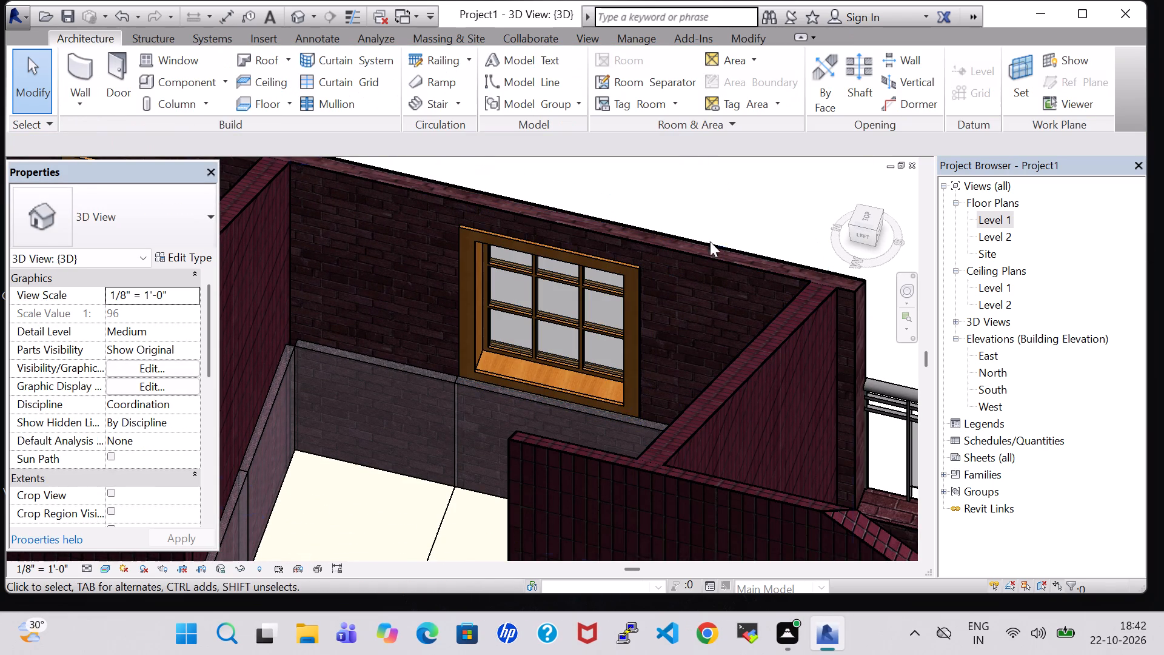
Examine the casement window and the work station with its chairs from several angles in the 3D view.
middle_click_drag(713, 218, 746, 175)
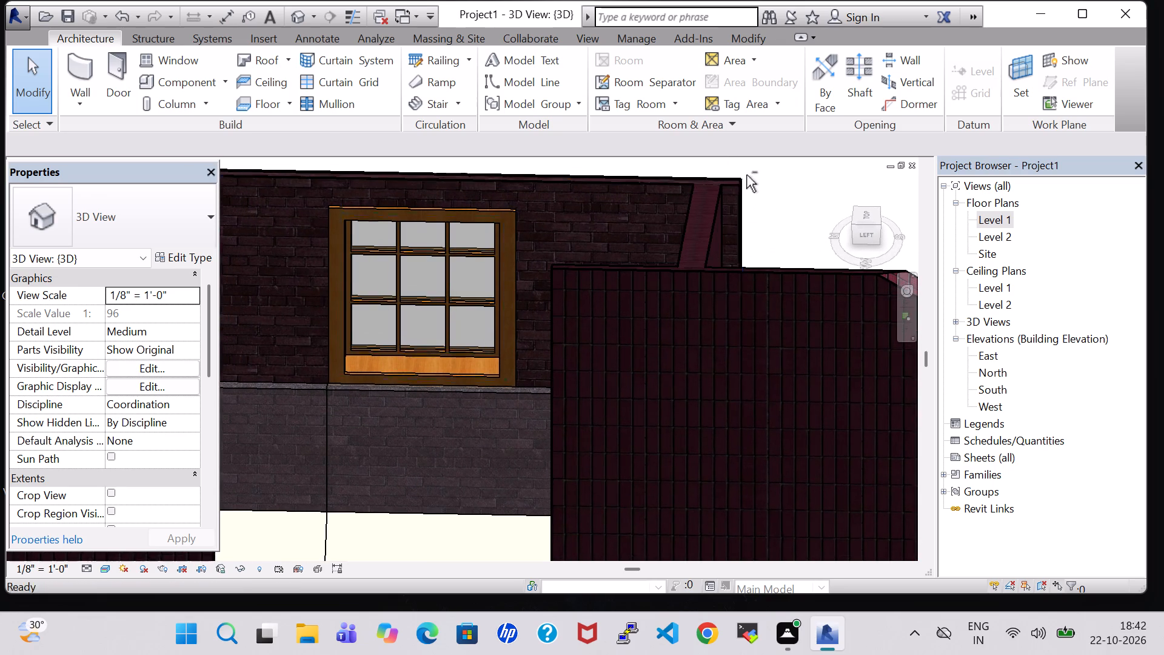
scroll(415, 405, "down", 6)
middle_click_drag(638, 281, 632, 297, "shift")
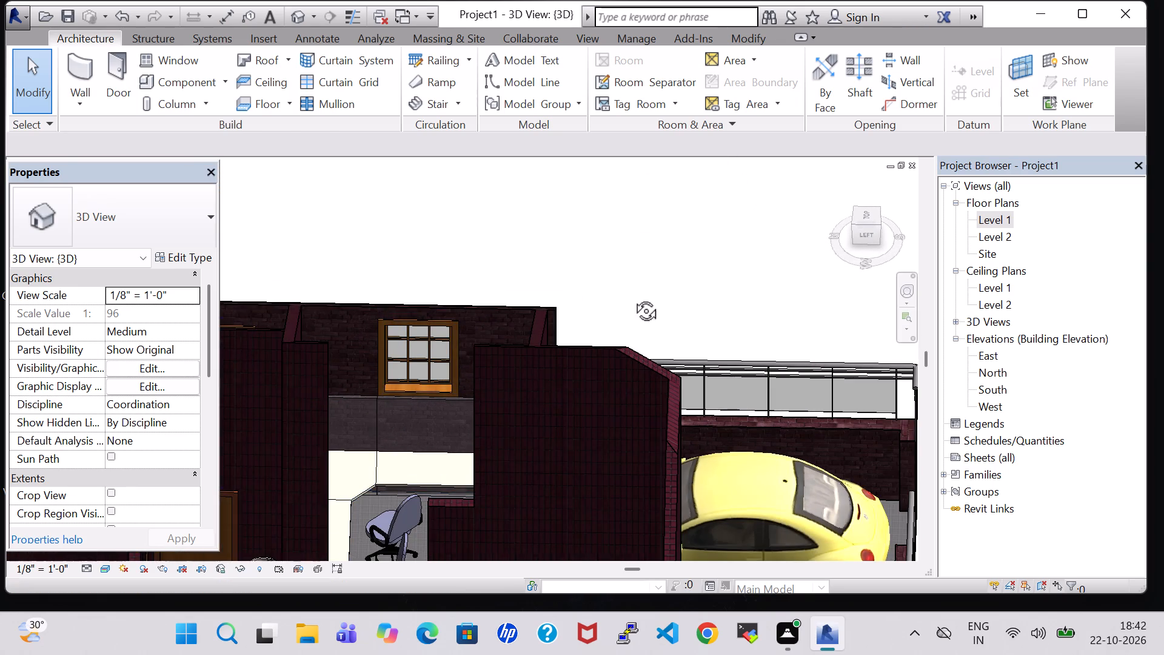
middle_click_drag(632, 297, 537, 448, "shift")
middle_click_drag(600, 417, 574, 267)
middle_click(574, 267)
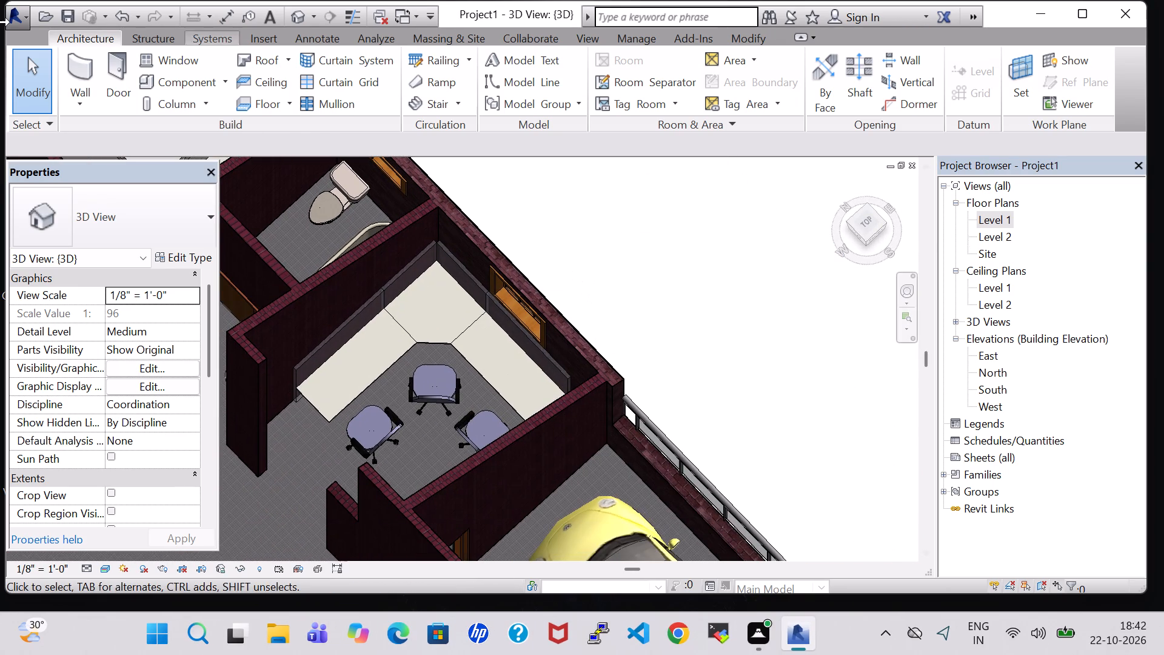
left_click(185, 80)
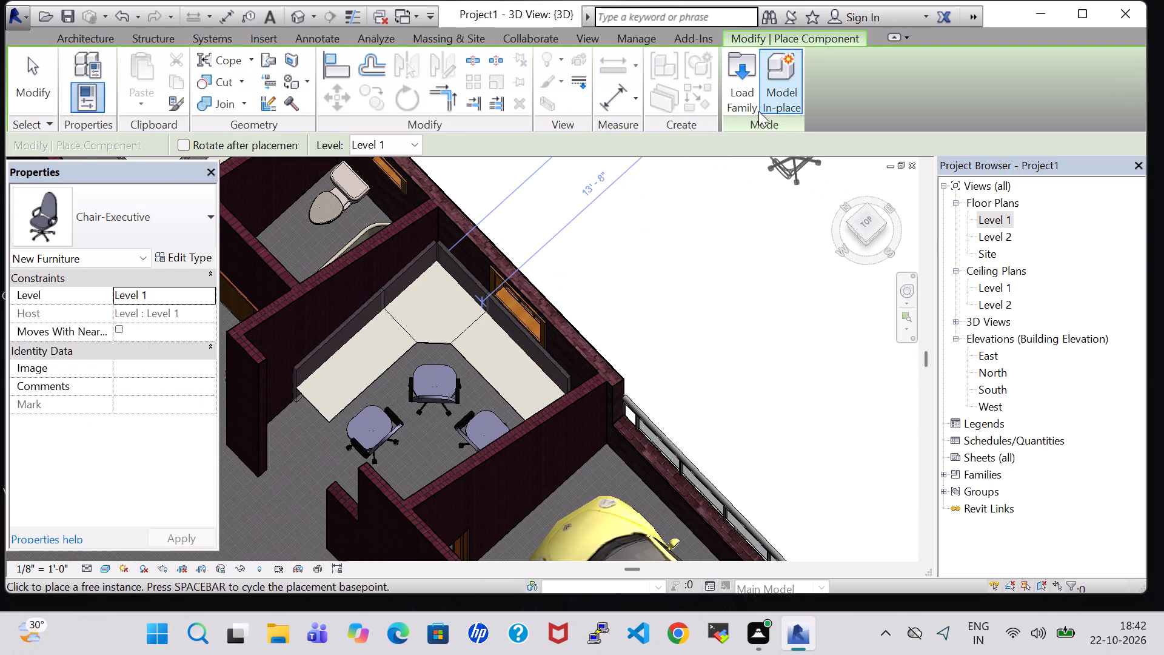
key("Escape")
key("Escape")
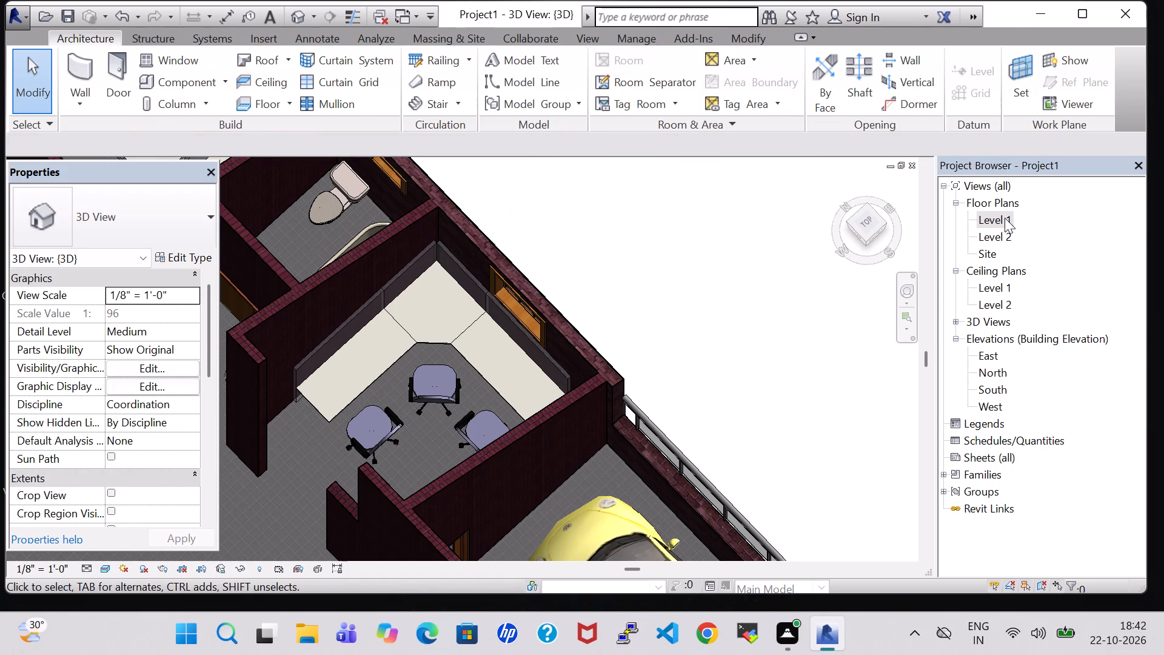
Return to the Level 1 plan and load the Cabinet-File 4 Drawer family from the Furniture library's Storage folder.
double_click(1005, 218)
scroll(538, 267, "down", 1)
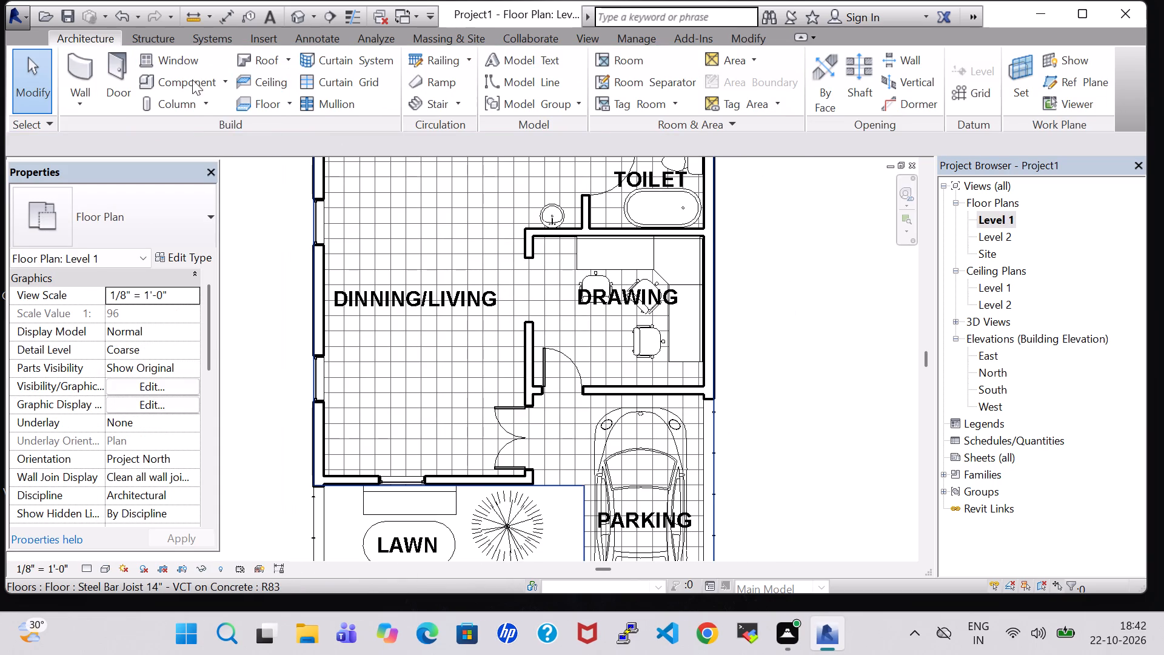
left_click(192, 84)
left_click(730, 91)
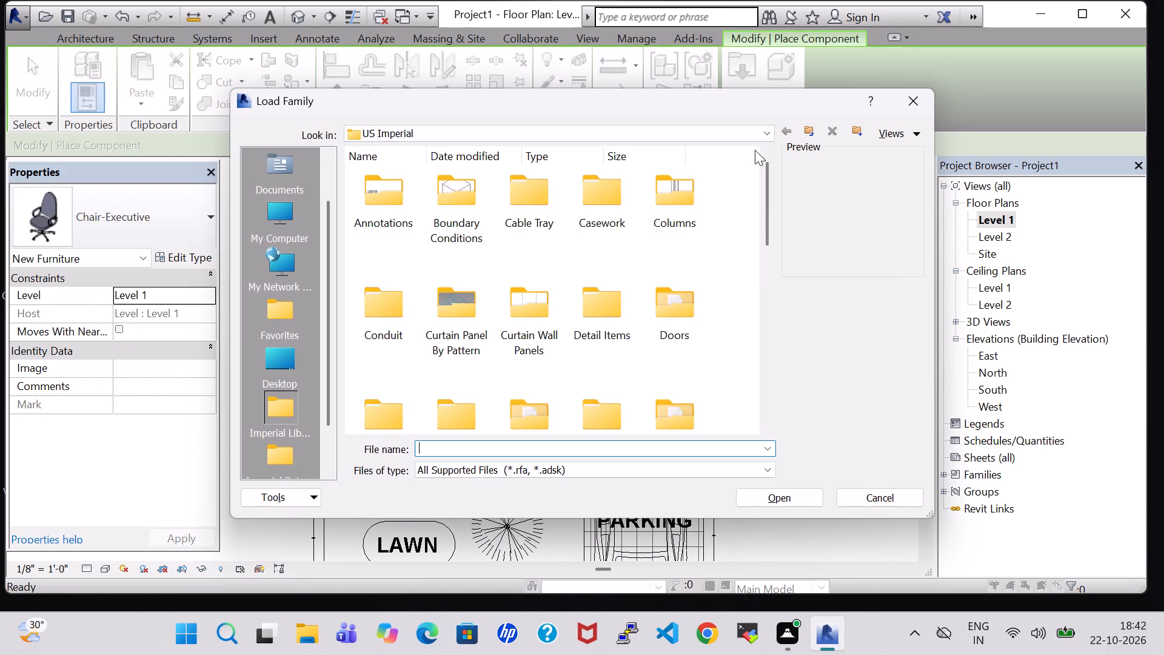
scroll(731, 180, "down", 2)
scroll(666, 244, "up", 1)
double_click(668, 256)
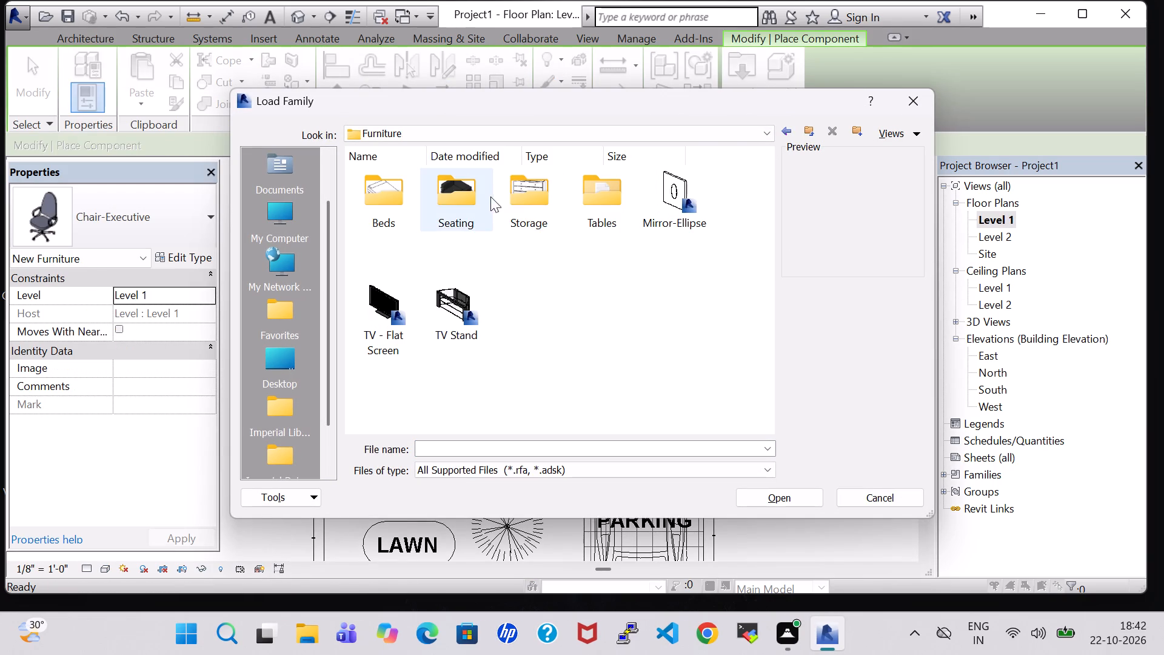
double_click(524, 201)
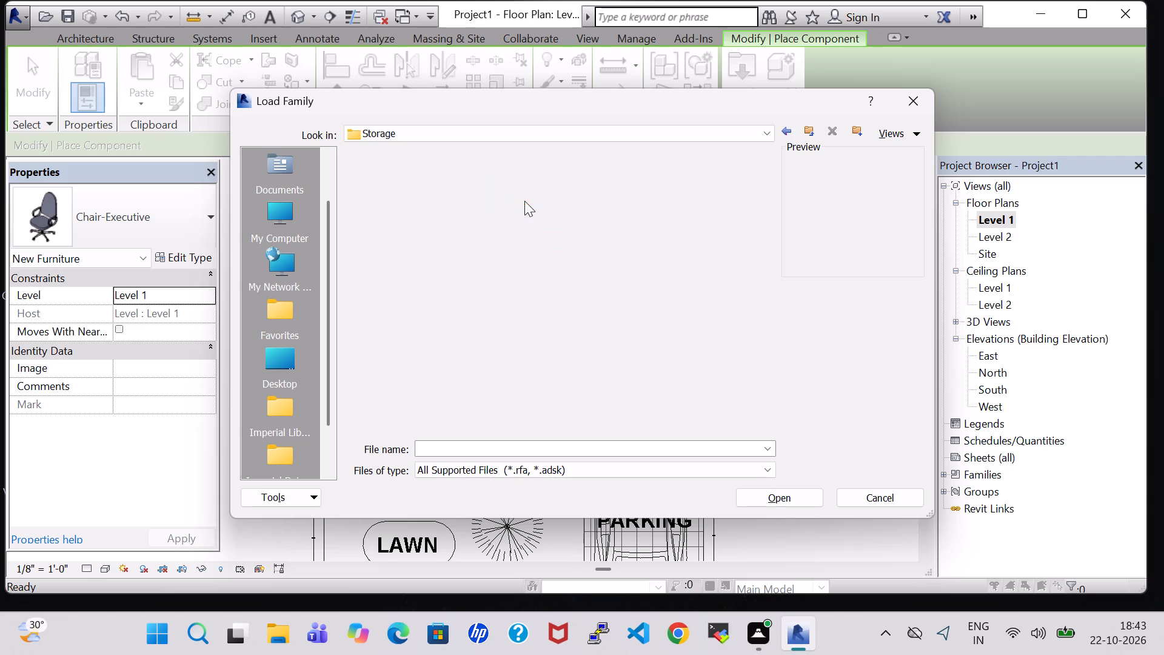
left_click(591, 200)
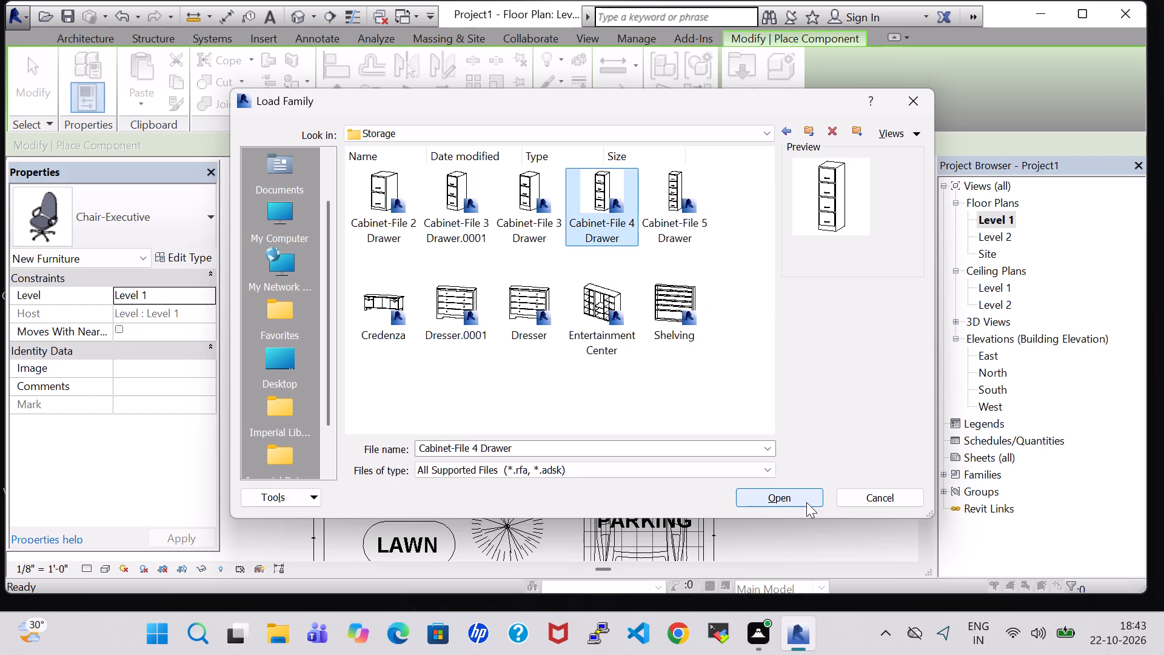
left_click(804, 502)
Place one 15" x 18" Cabinet-File 4 Drawer against the drawing room's parking-side wall beside the door, its front facing into the room.
scroll(634, 431, "up", 5)
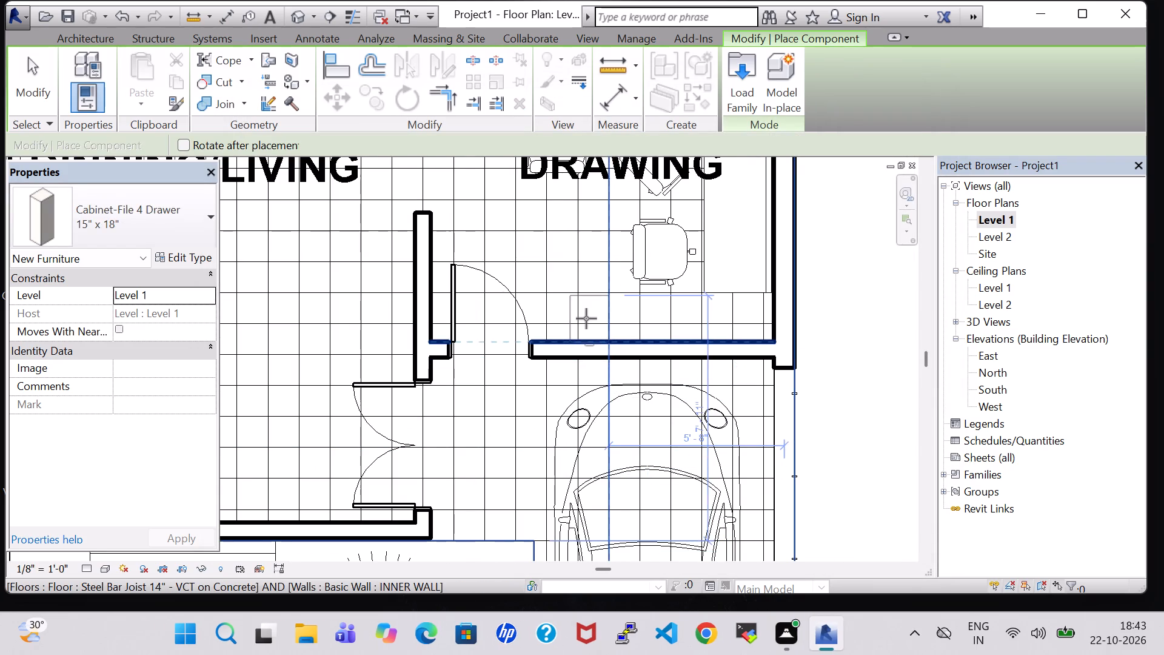
key("space")
key("space")
key("space")
key("space")
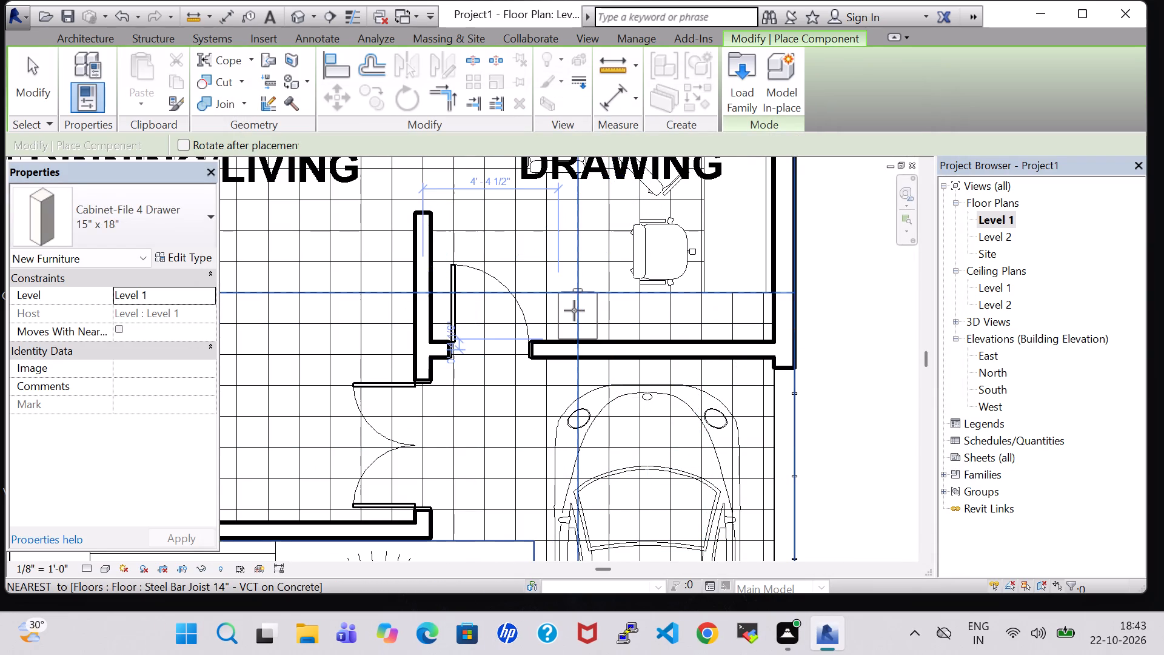
left_click(571, 313)
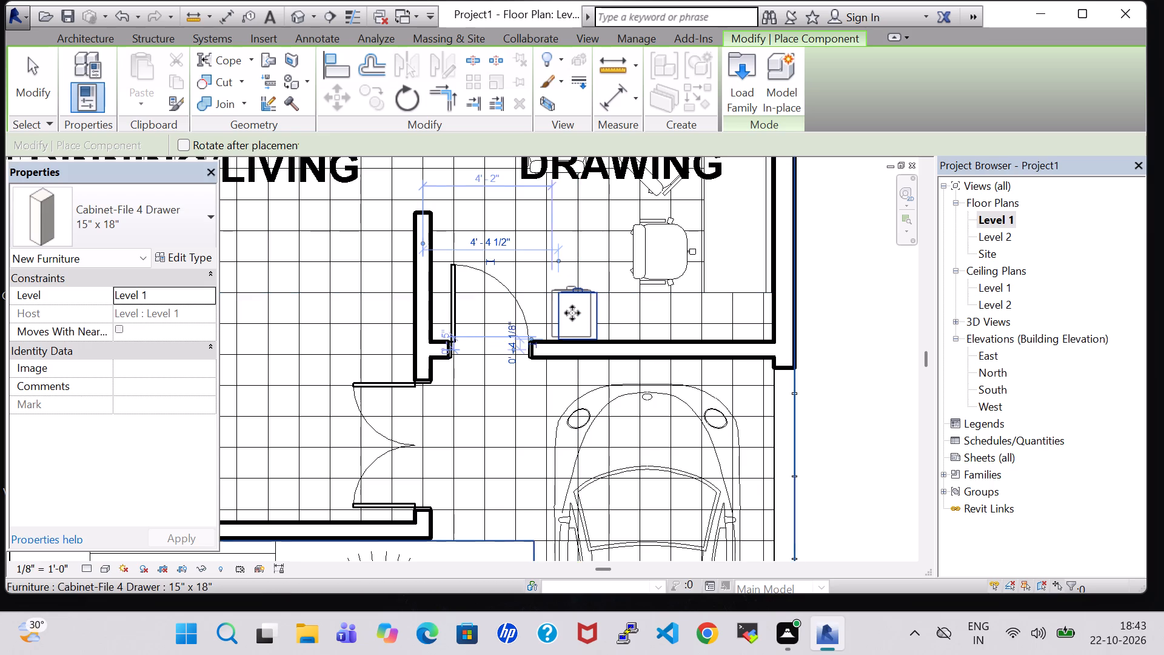
scroll(572, 314, "down", 5)
key("Escape")
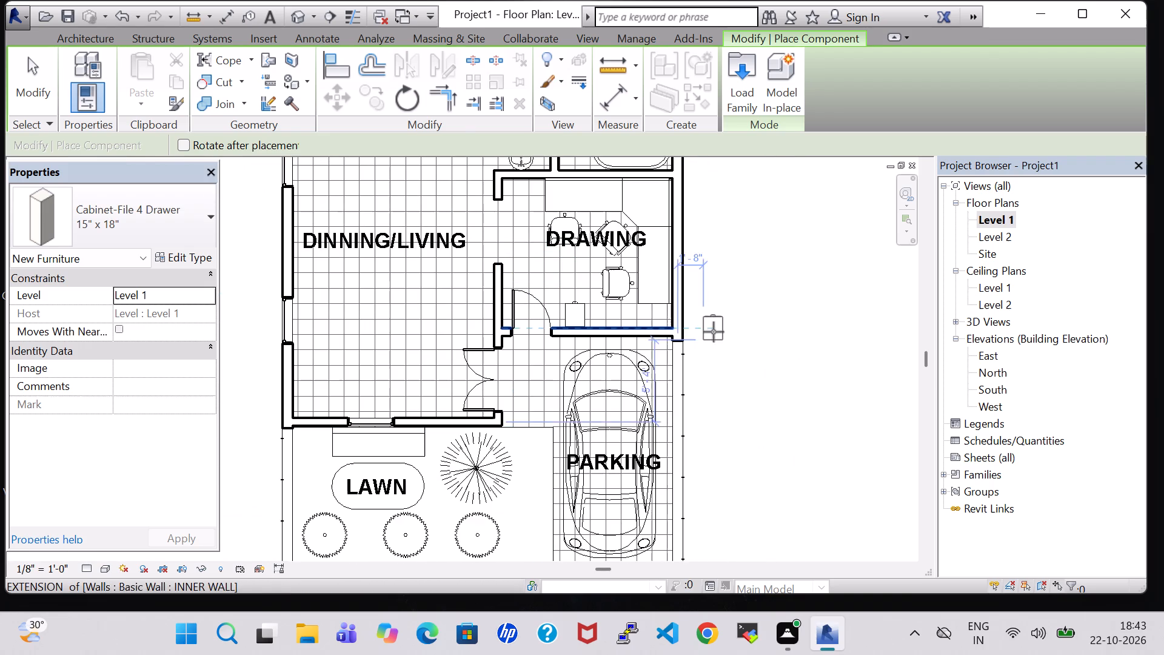
Load the Table-Ellipse family from the Furniture library's Tables folder, without placing an instance.
key("Escape")
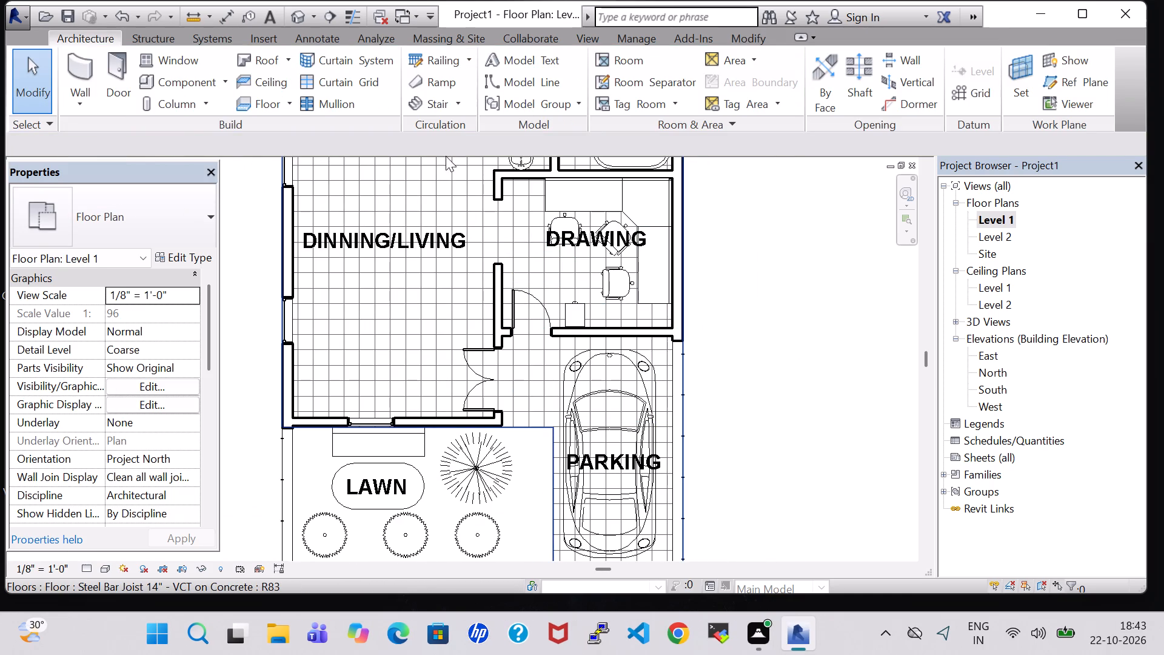
left_click(165, 86)
left_click(738, 80)
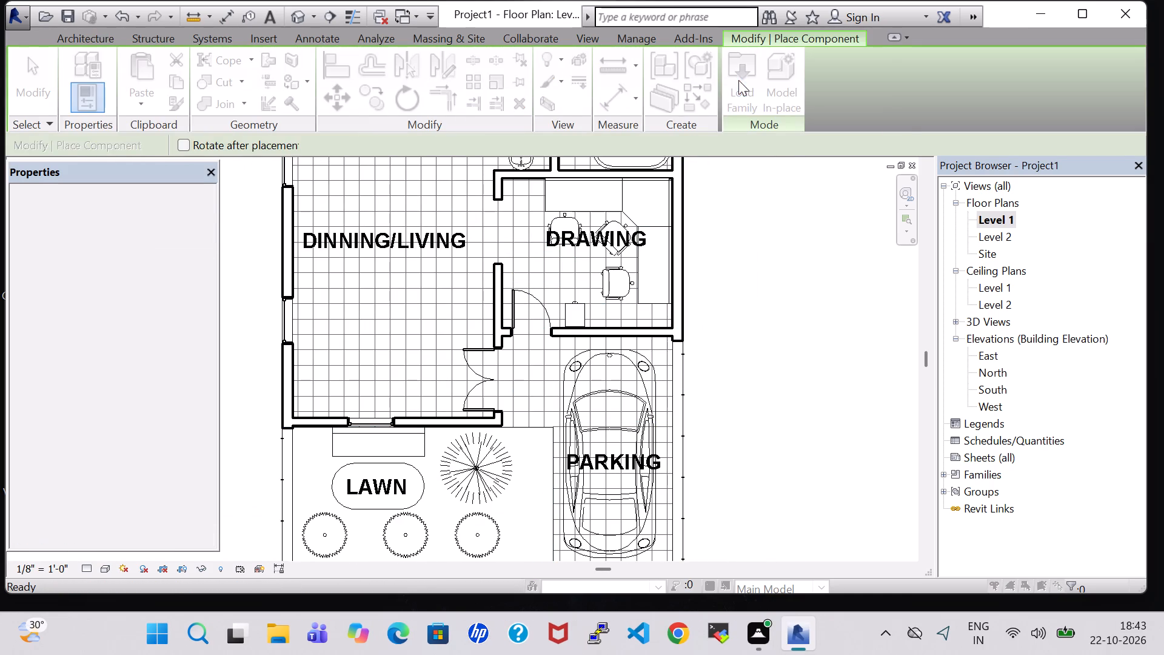
scroll(701, 305, "down", 1)
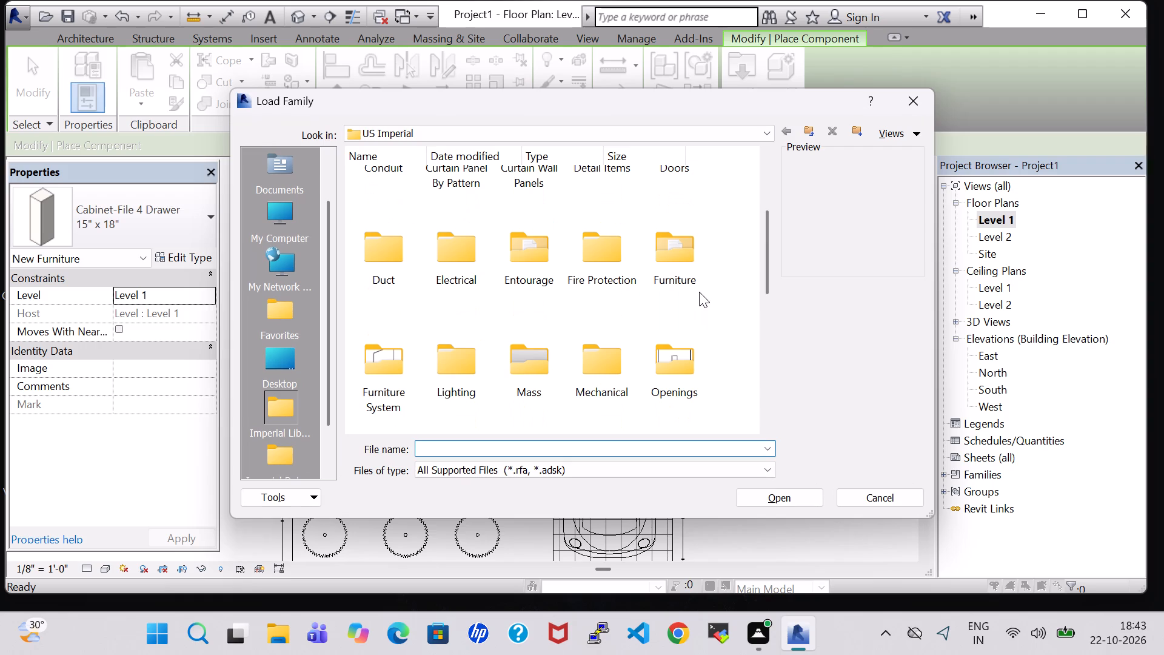
double_click(680, 247)
double_click(576, 203)
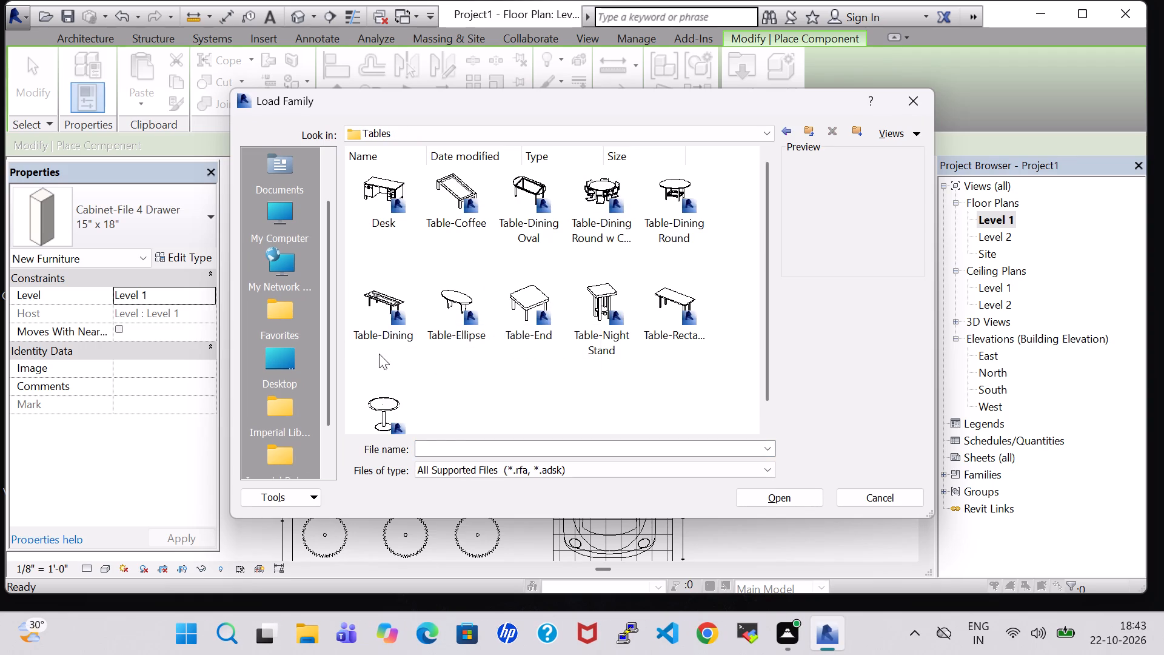
left_click(463, 307)
left_click(794, 493)
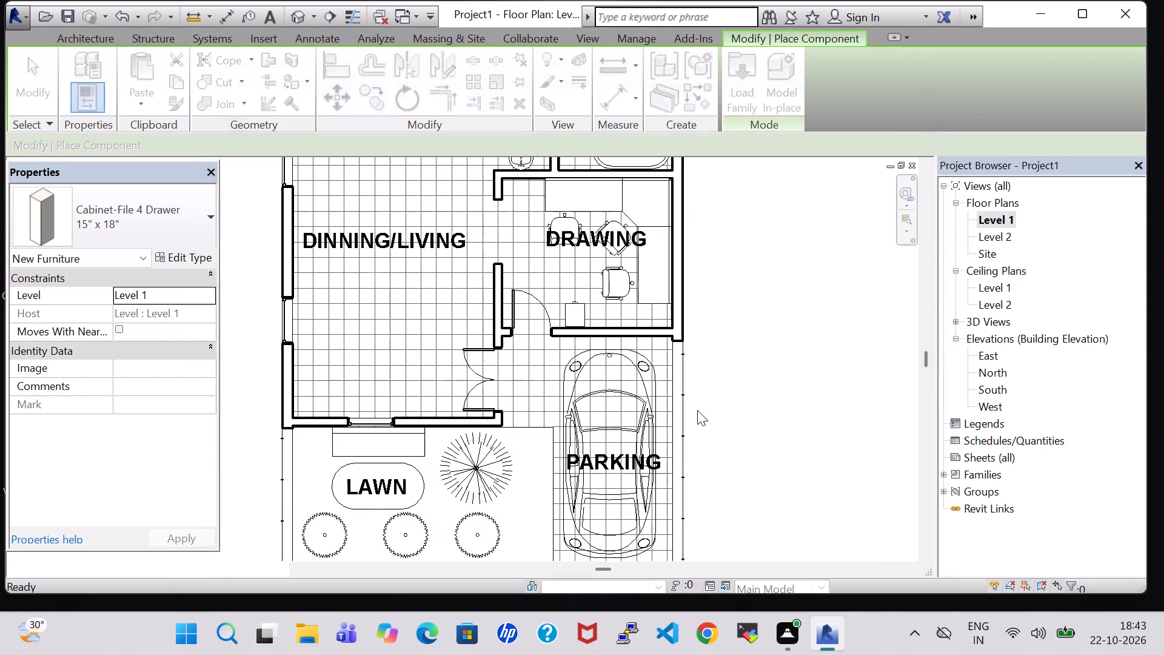
scroll(563, 315, "up", 3)
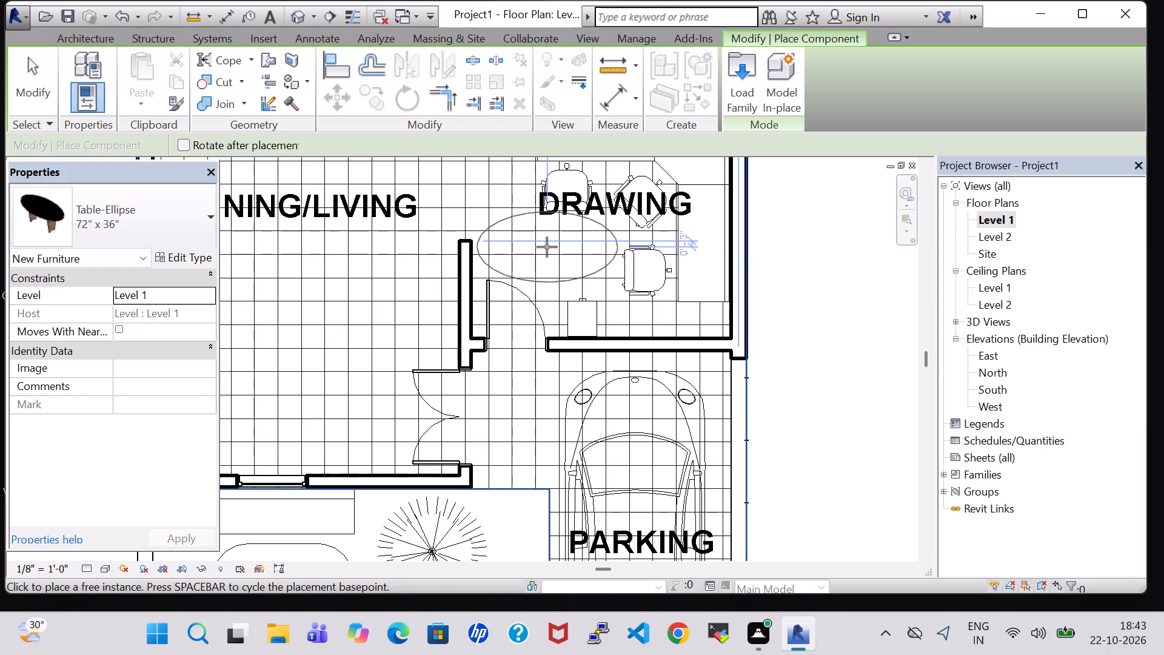
key("Escape")
key("Escape")
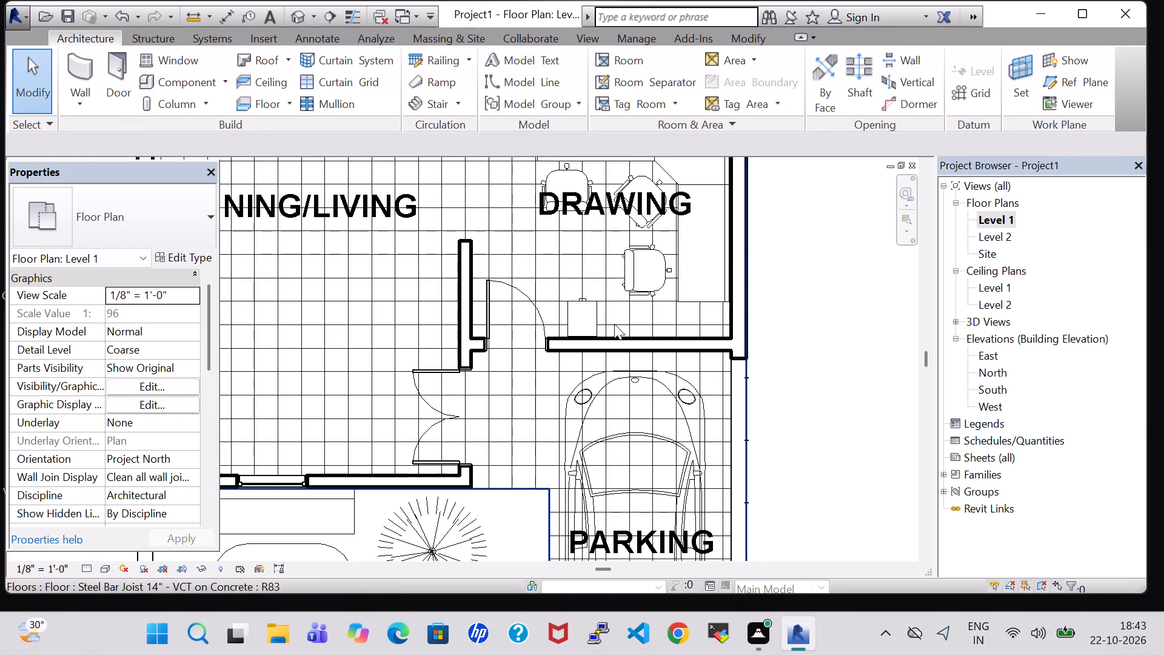
Examine the drawing room's file cabinet, chairs and work station in the 3D view, and return to the Level 1 plan.
left_click(294, 15)
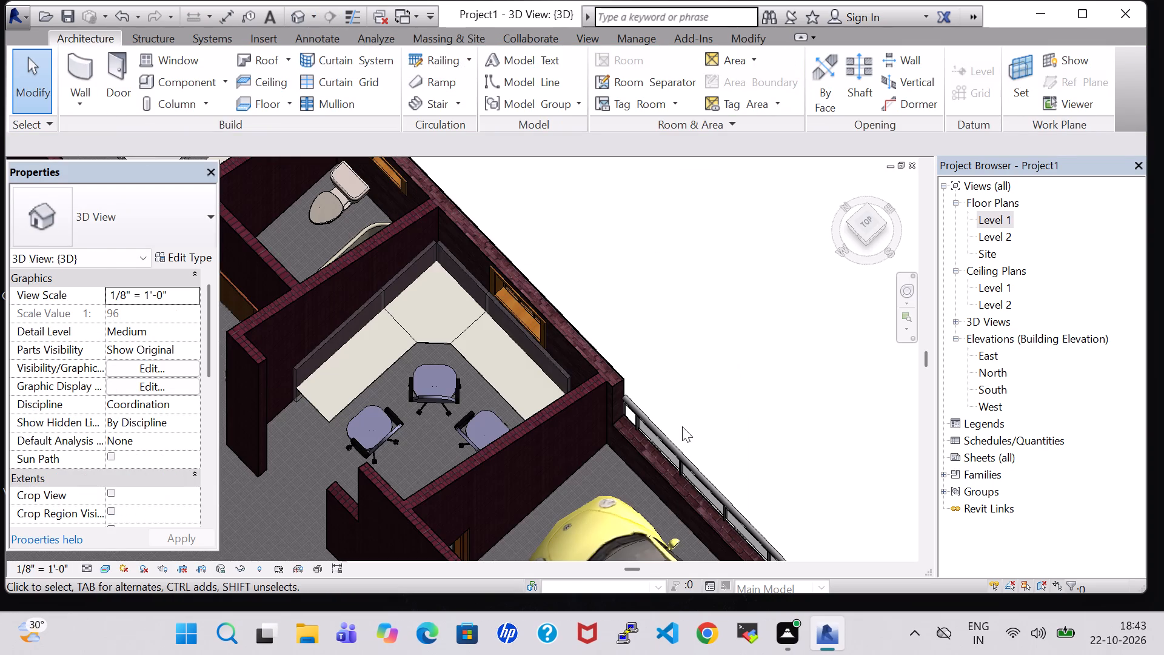
middle_click_drag(263, 500, 326, 500)
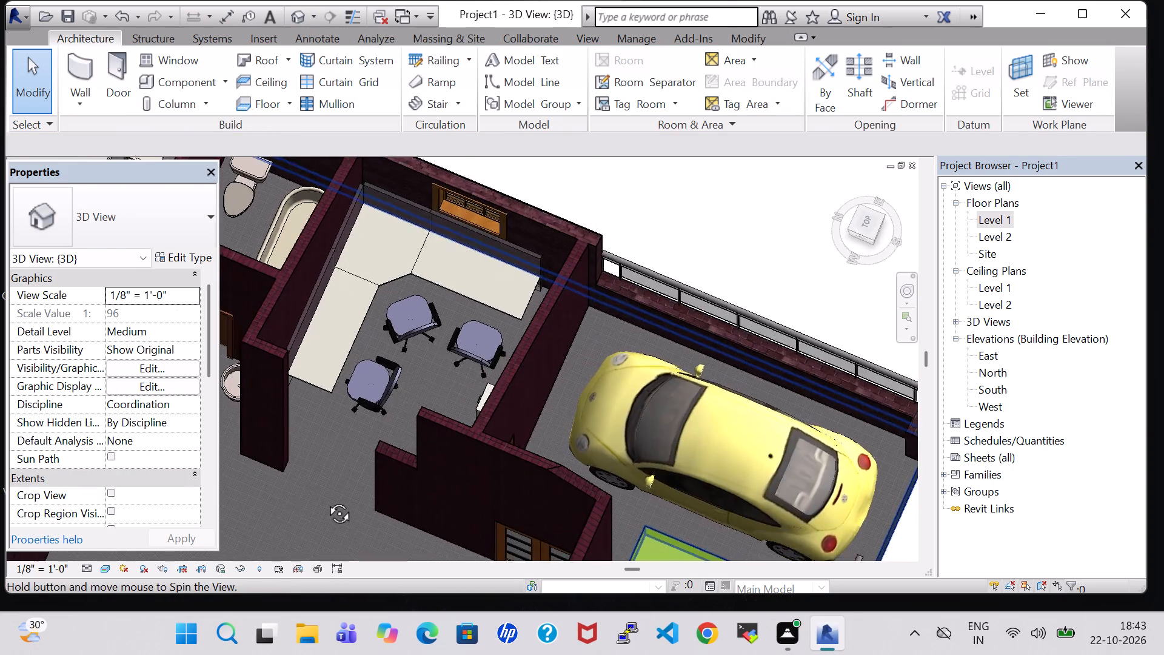
middle_click_drag(326, 500, 521, 457)
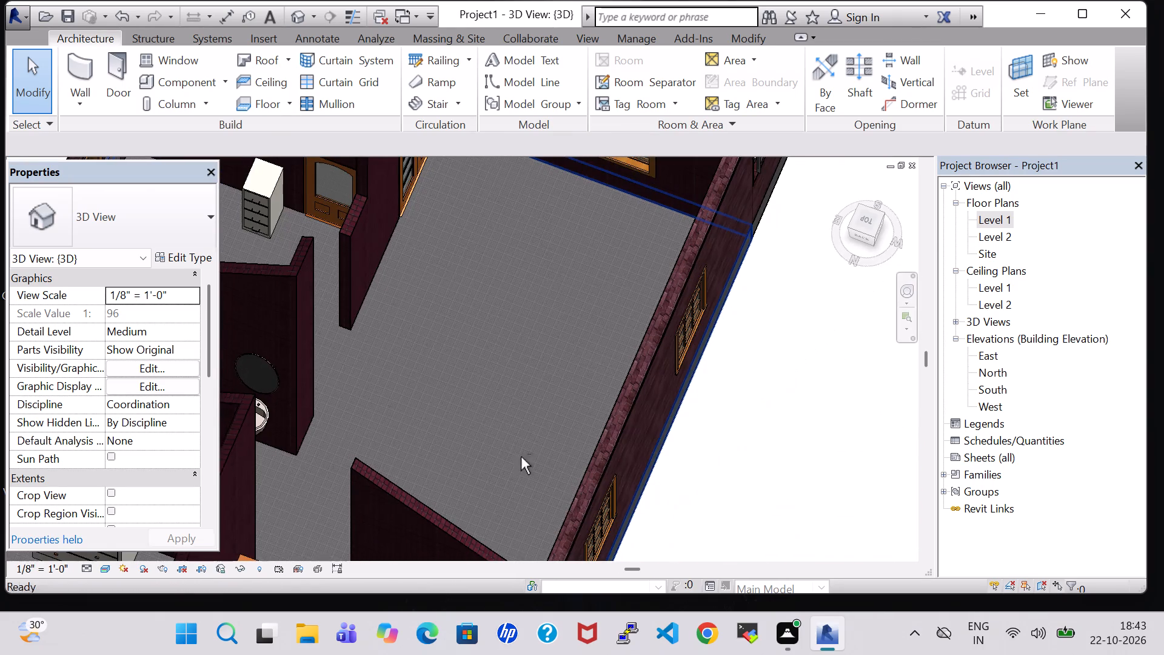
middle_click_drag(490, 325, 359, 412, "shift")
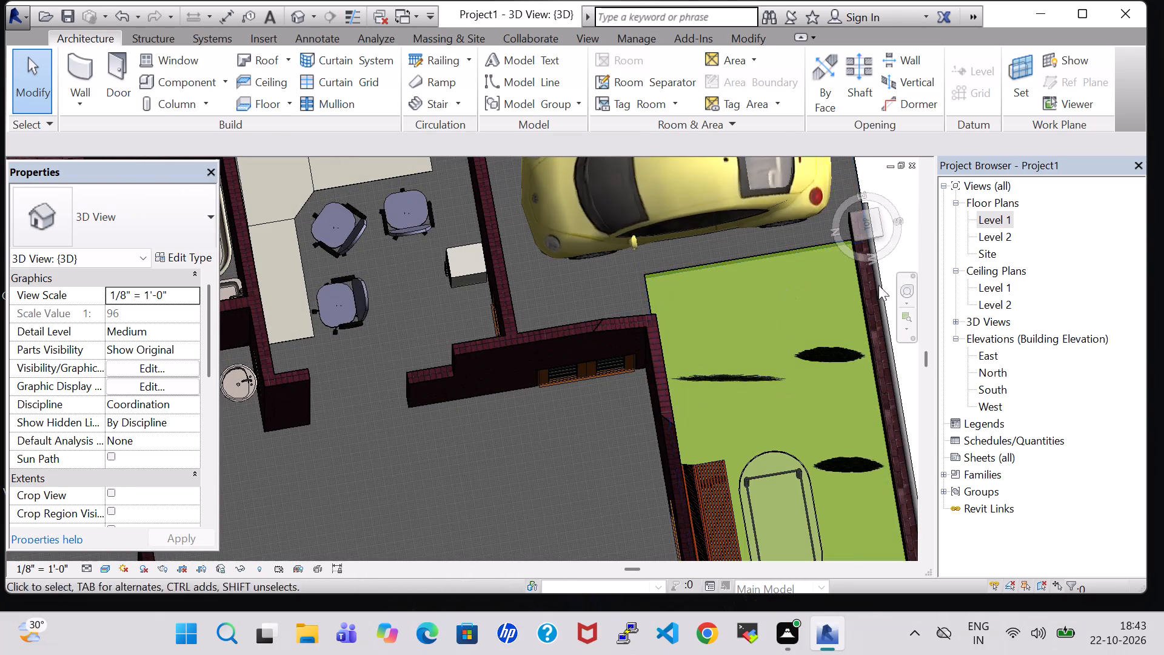
double_click(986, 226)
scroll(686, 303, "down", 1)
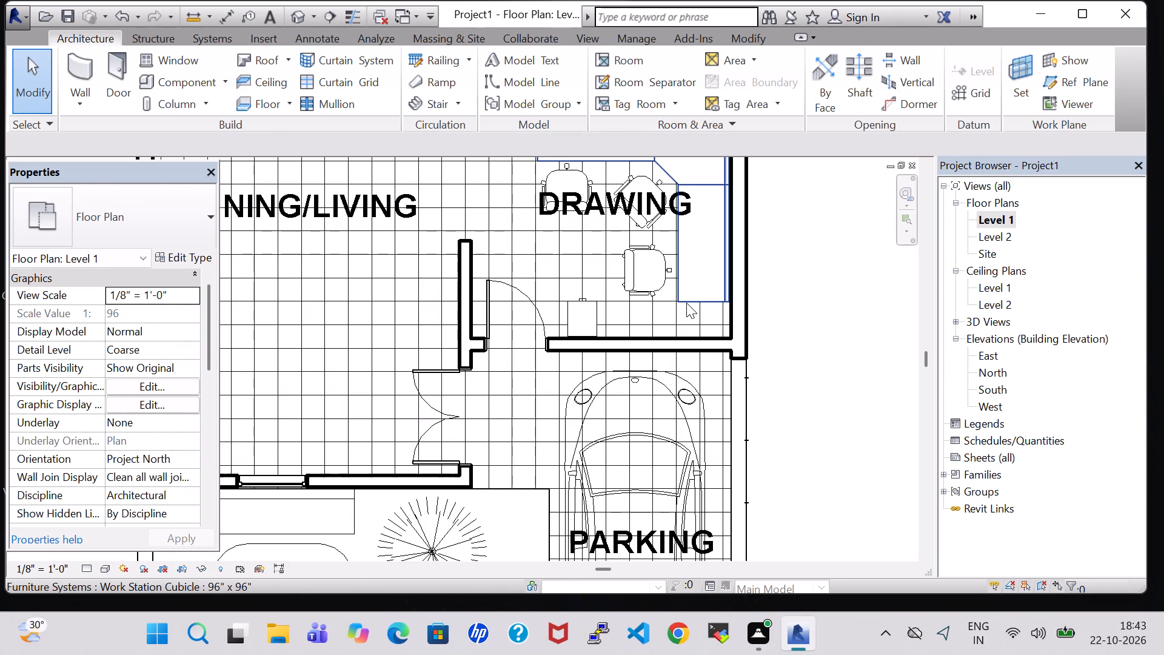
scroll(683, 391, "down", 1)
middle_click_drag(832, 348, 838, 403)
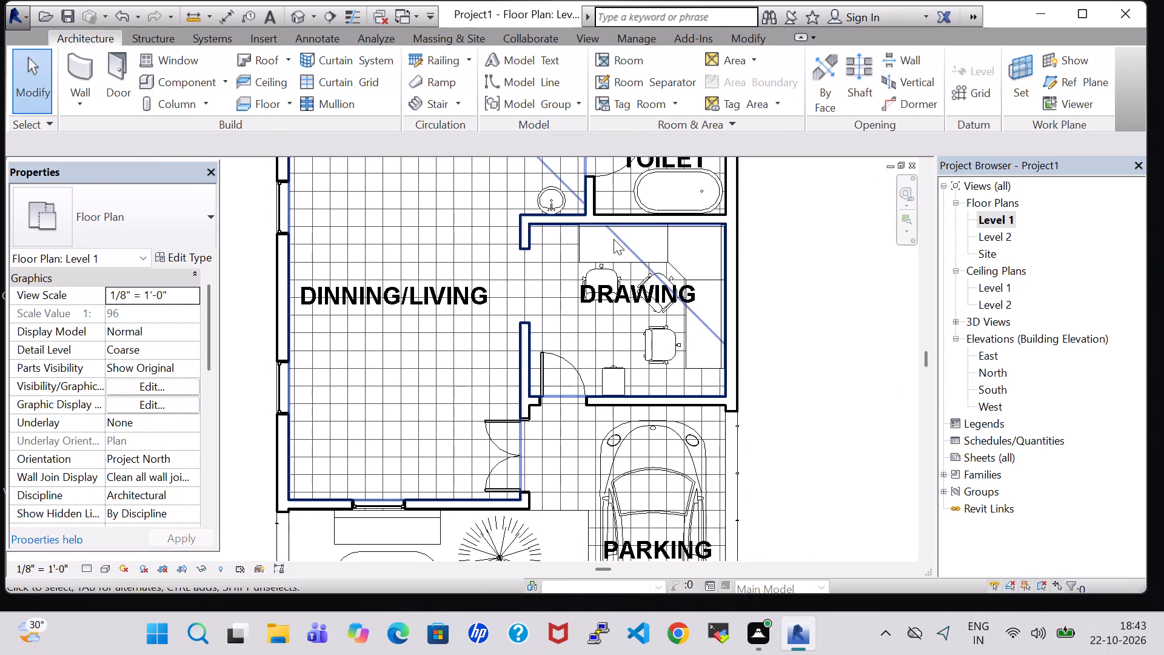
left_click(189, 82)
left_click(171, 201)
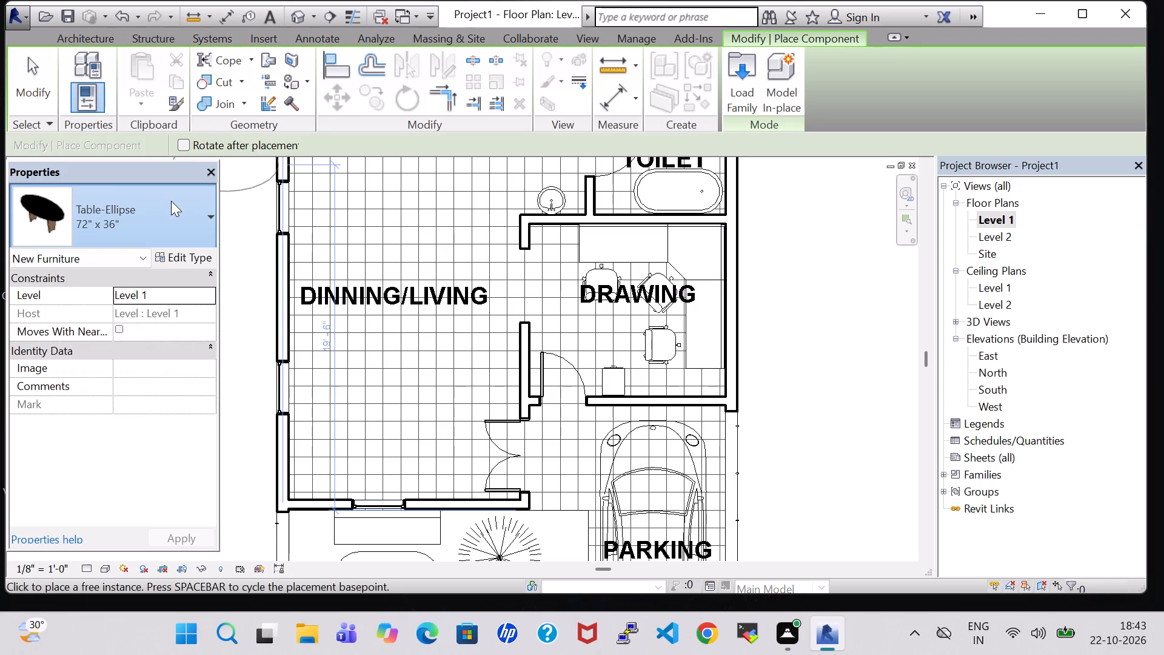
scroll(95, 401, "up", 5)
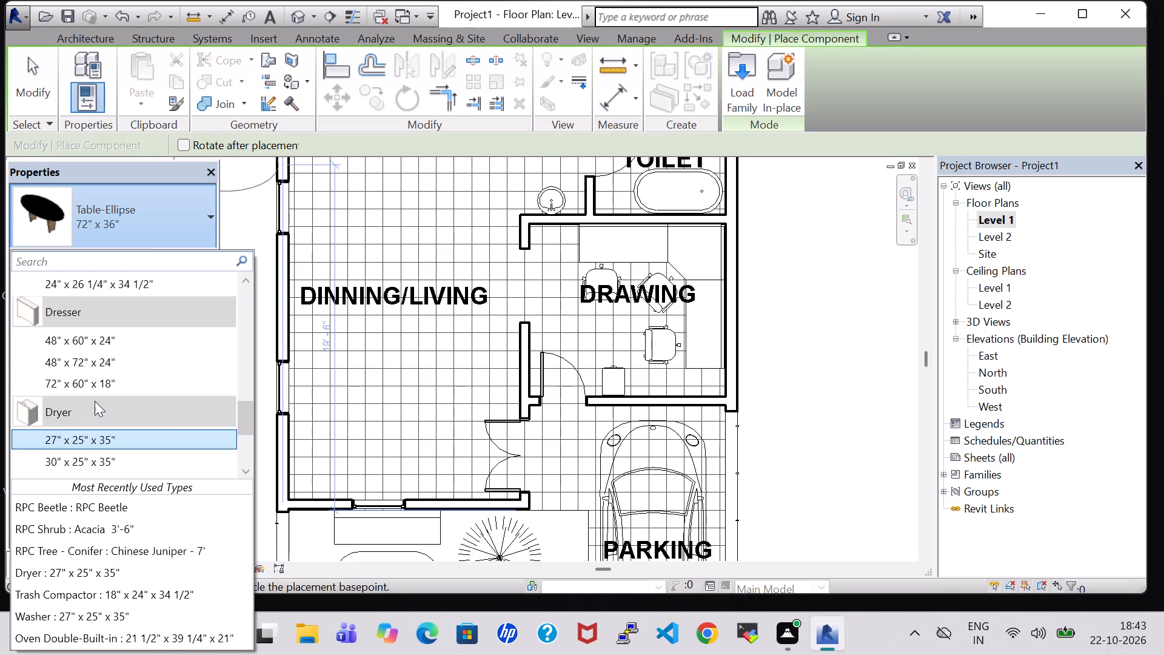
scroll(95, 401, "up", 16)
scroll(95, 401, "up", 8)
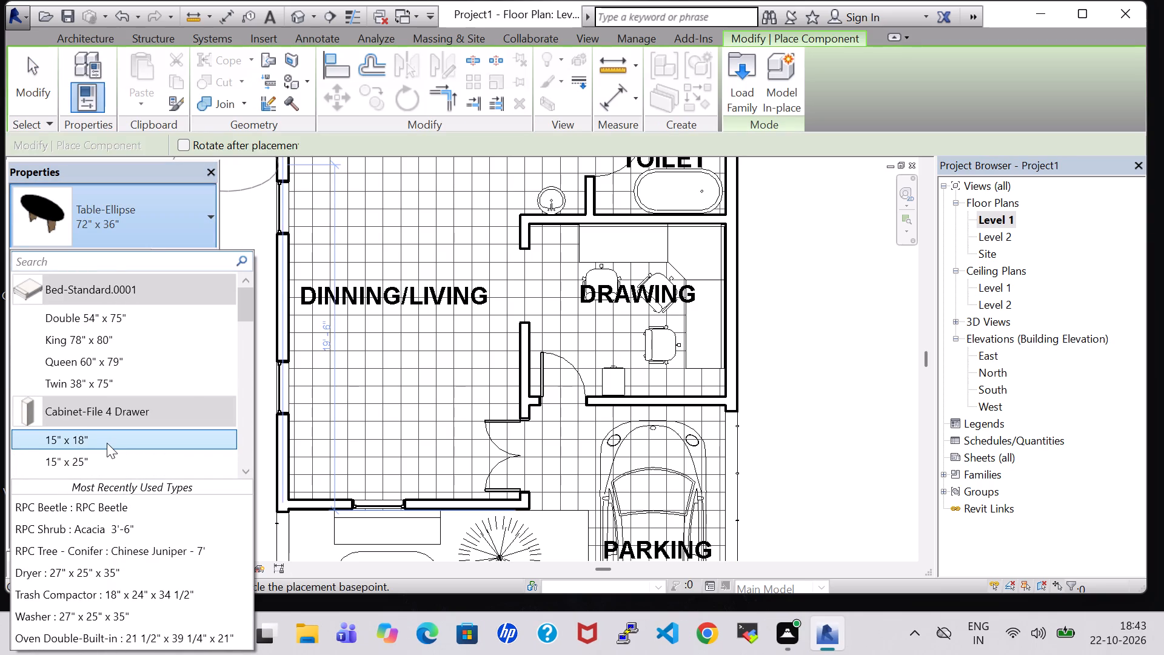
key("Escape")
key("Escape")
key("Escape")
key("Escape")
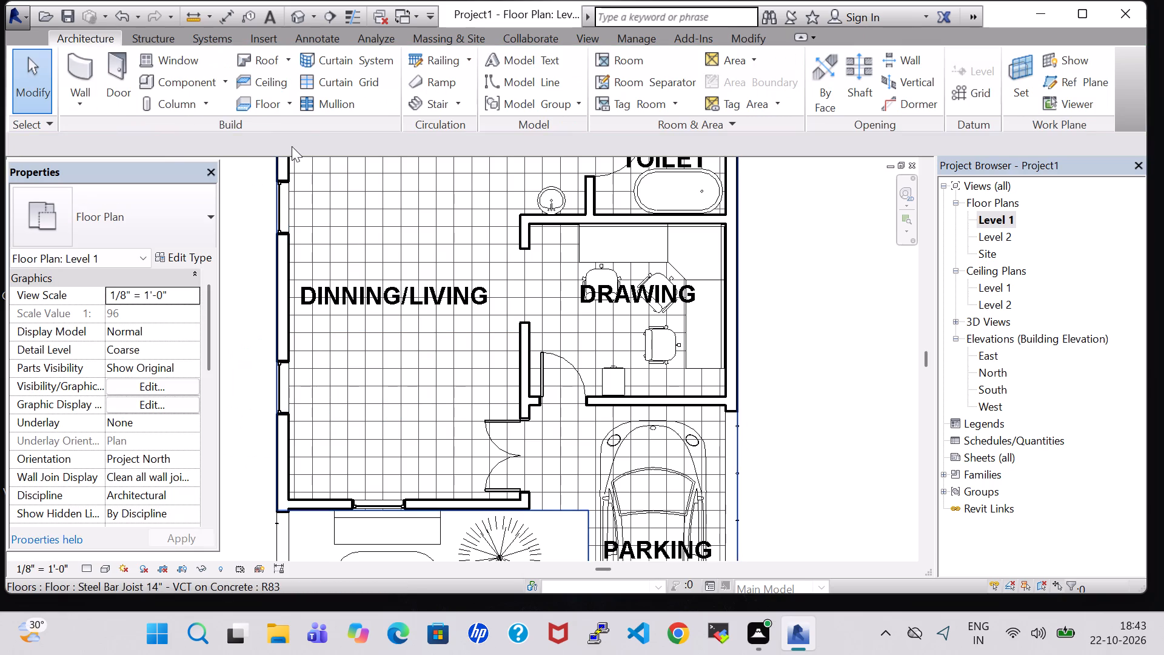
Load the Cabinet-File 2 Drawer family from the Furniture library's Storage folder.
left_click(182, 88)
left_click(724, 87)
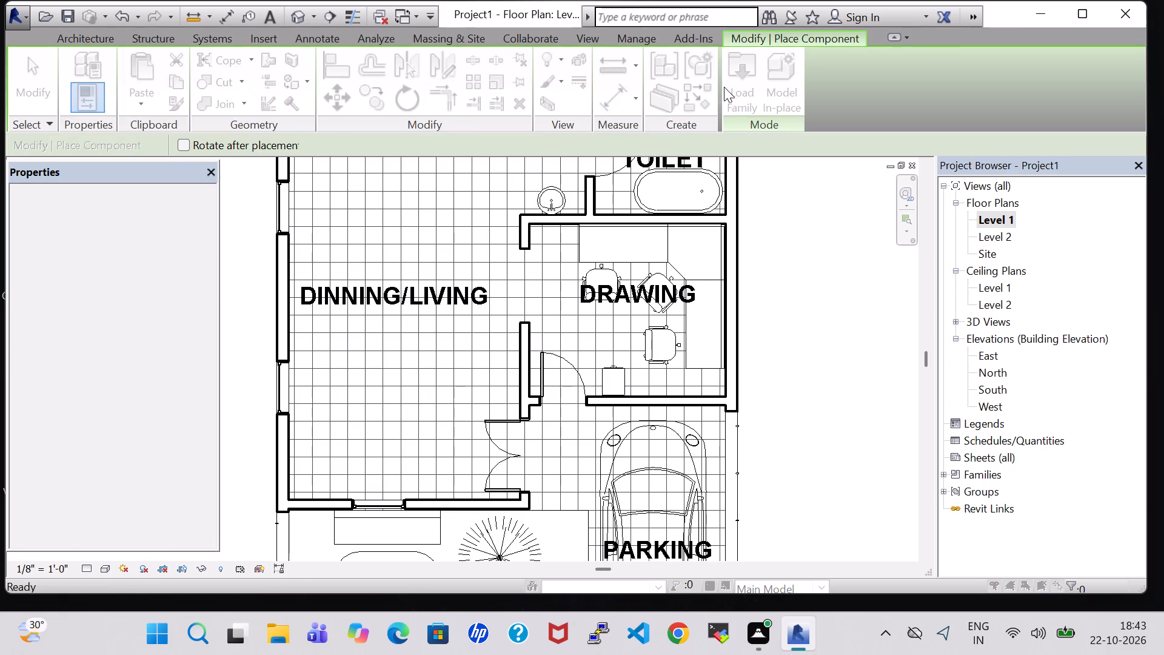
scroll(709, 309, "down", 1)
double_click(660, 263)
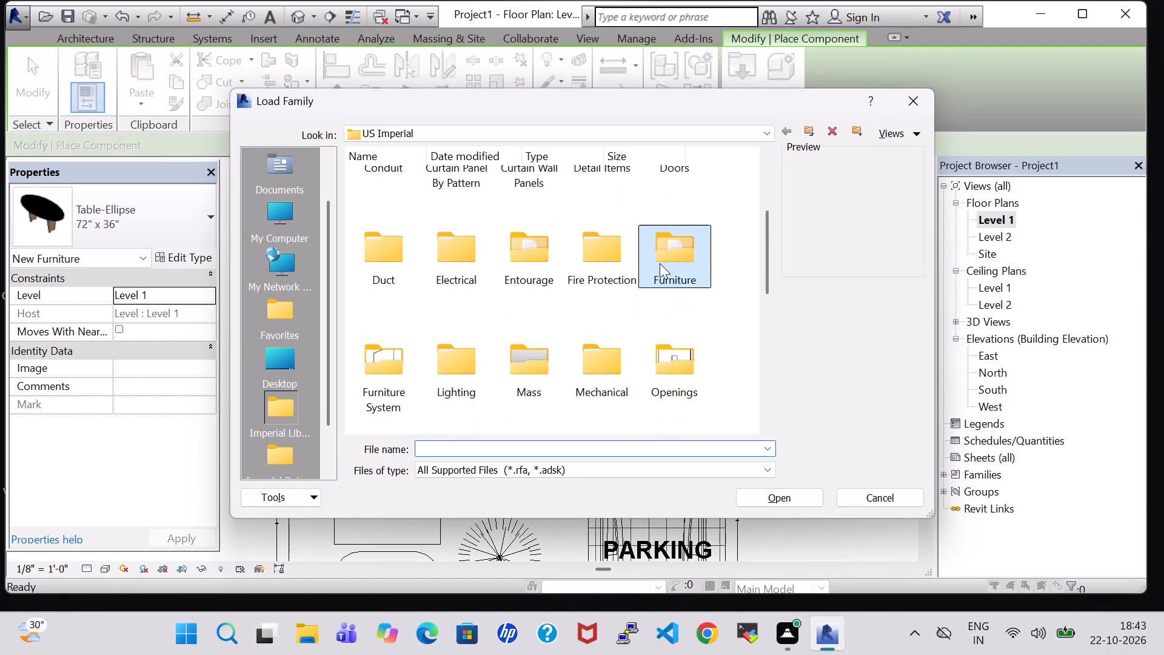
double_click(550, 196)
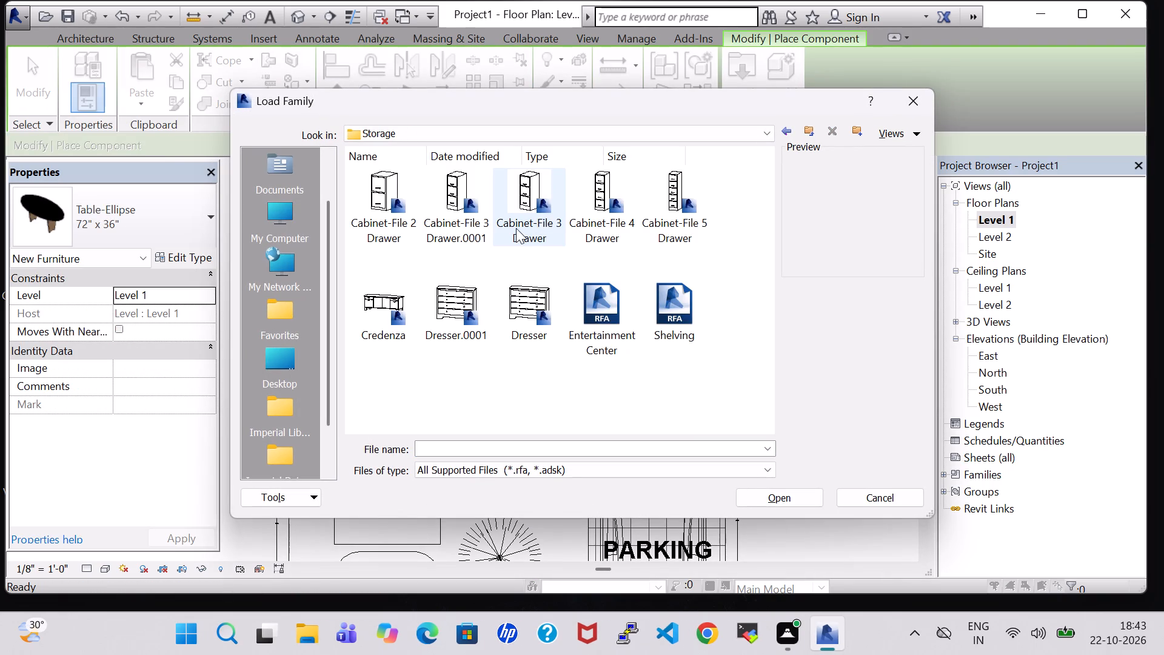
left_click(396, 210)
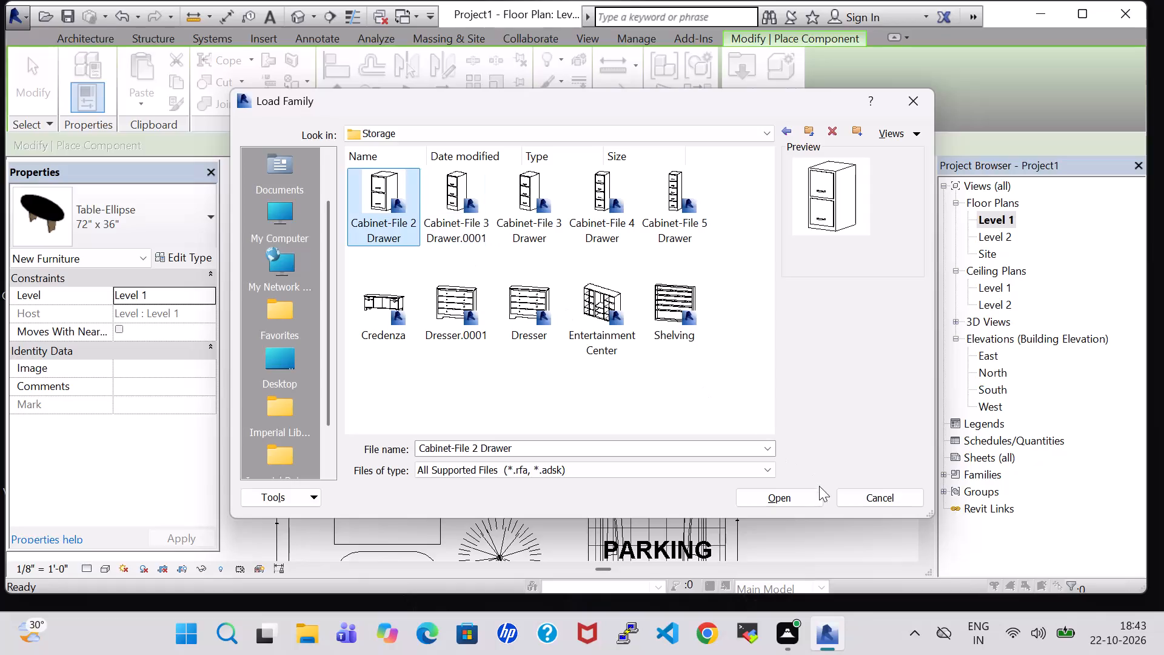
left_click(794, 501)
Place one 15" x 18" Cabinet-File 2 Drawer against the drawing room's toilet-side wall, between the living-room opening and the work station.
scroll(584, 284, "up", 3)
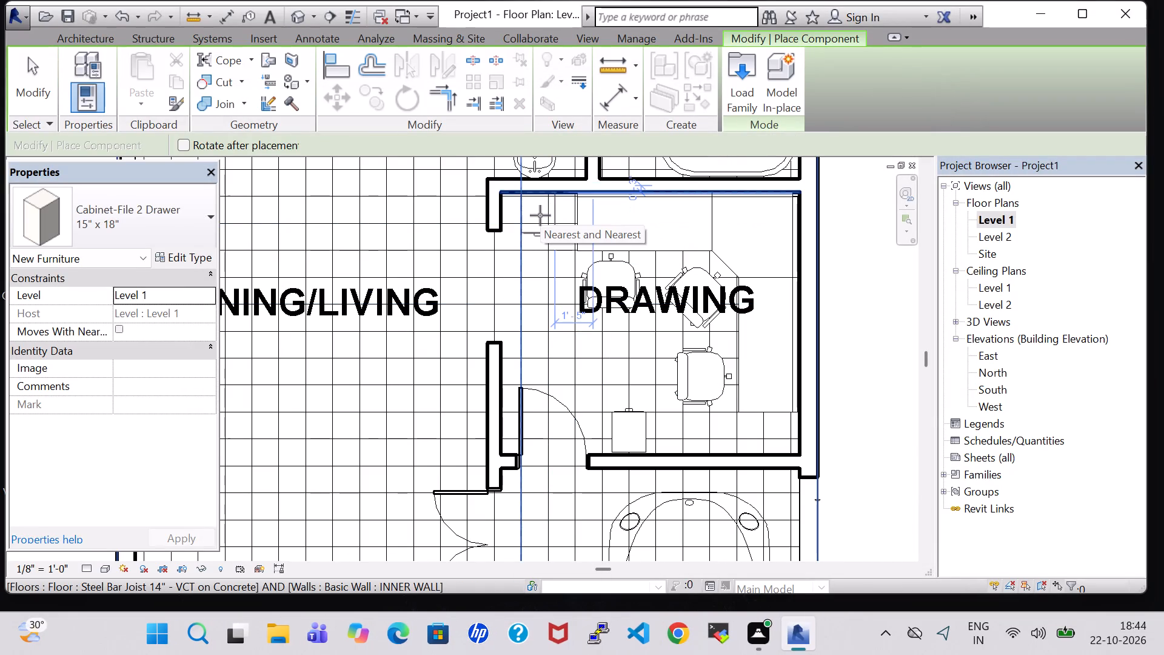
left_click(540, 215)
key("Escape")
key("Escape")
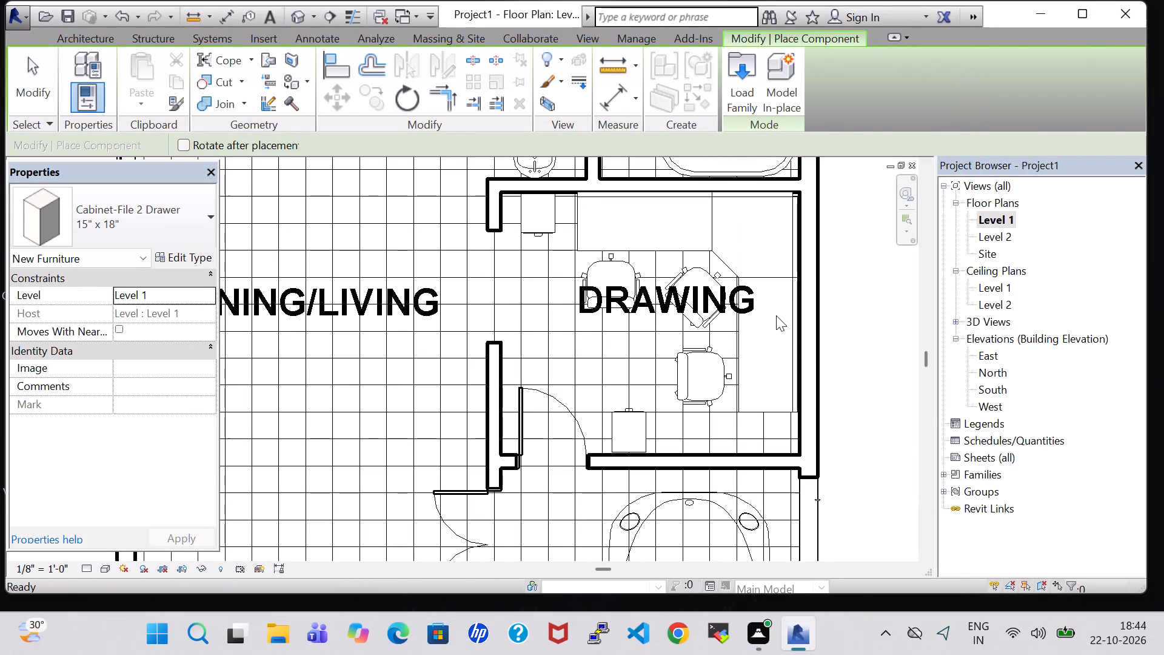
key("Escape")
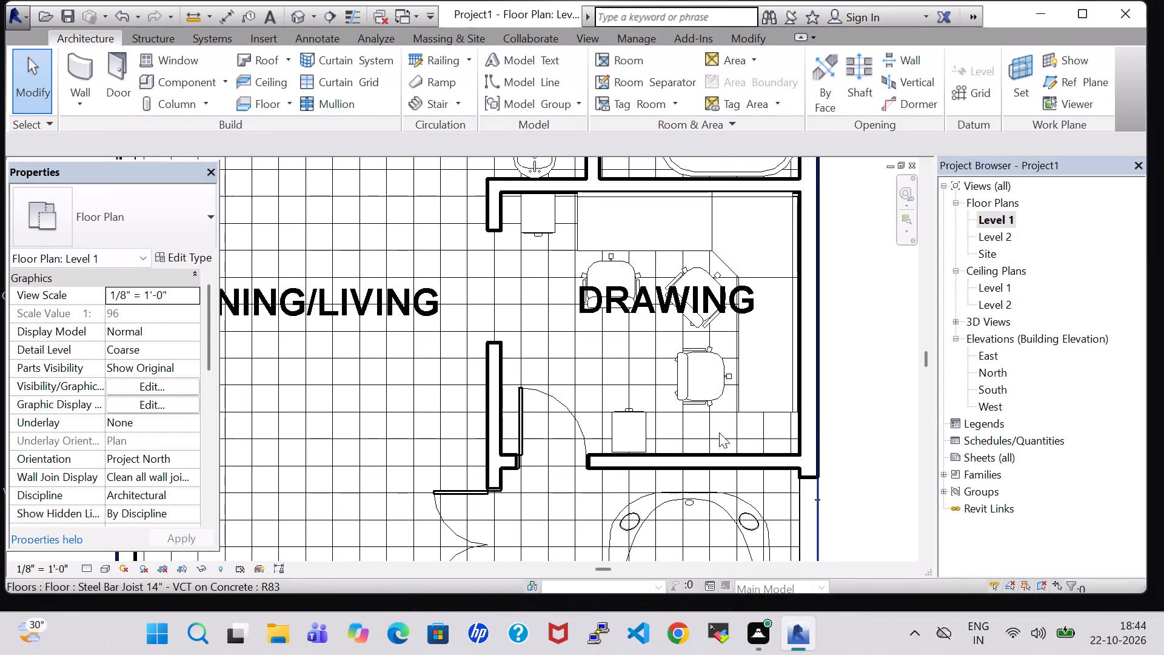
Check the drawing room's furniture layout in the 3D view and return to the Level 1 plan.
left_click(300, 13)
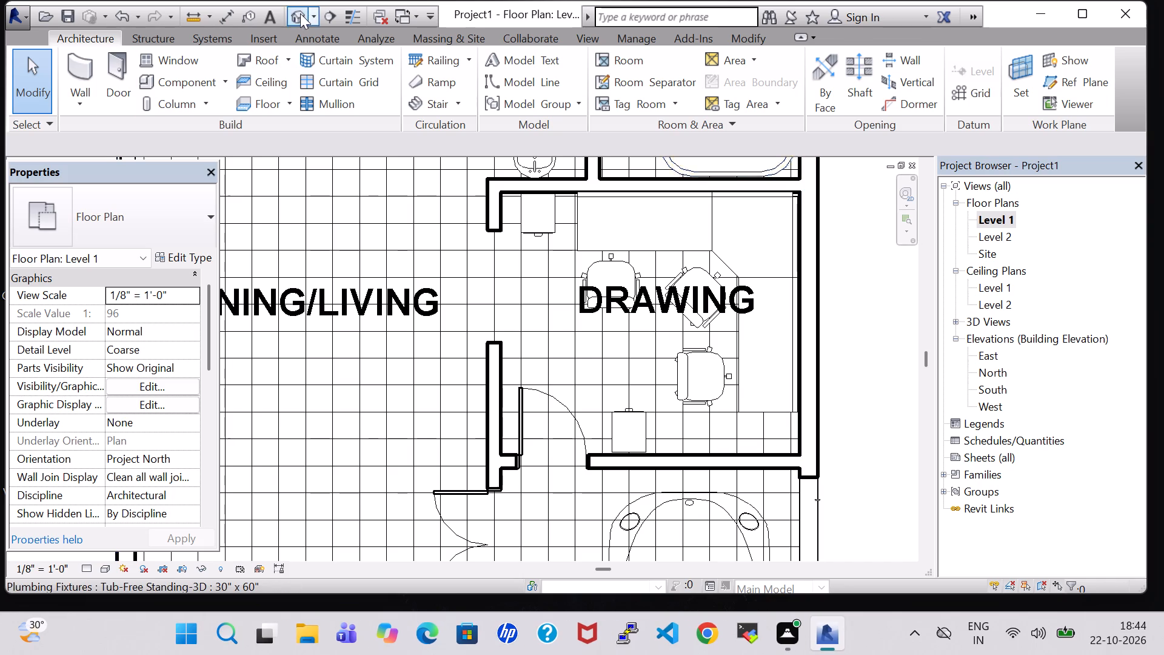
middle_click_drag(462, 452, 442, 392, "shift")
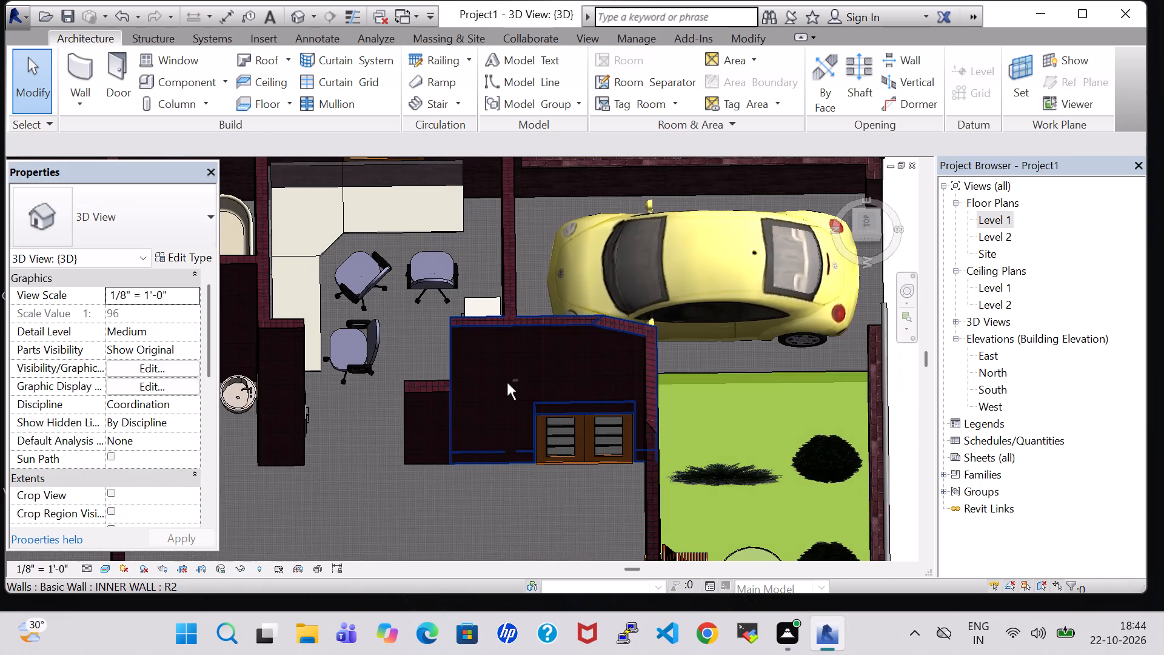
double_click(996, 224)
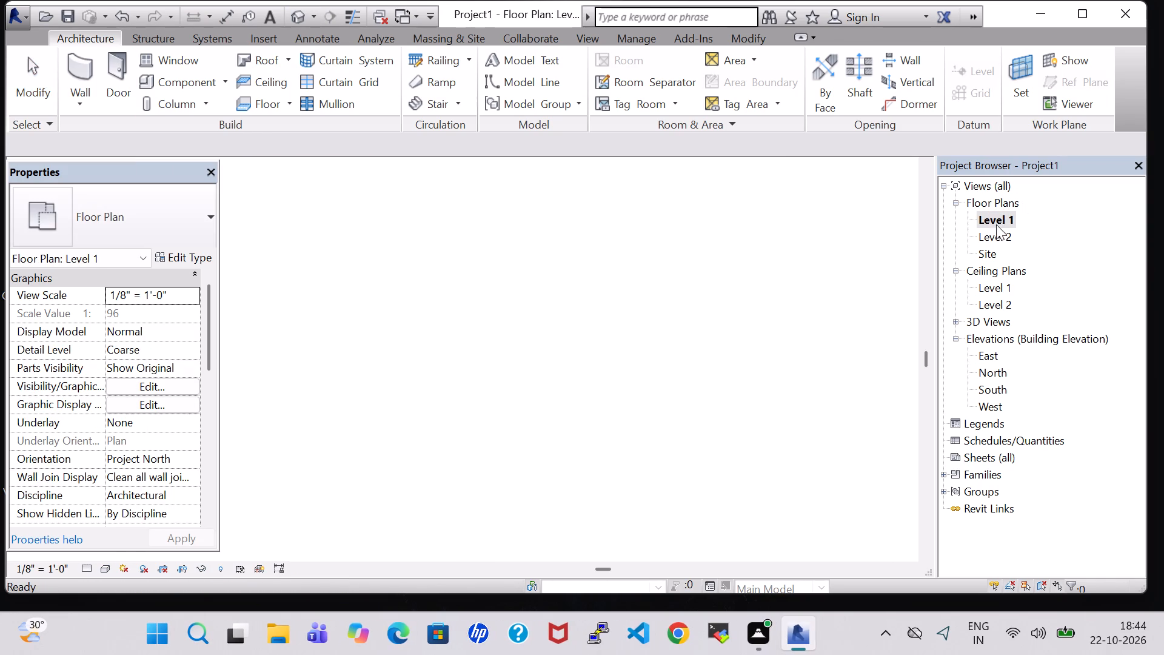
scroll(473, 324, "down", 1)
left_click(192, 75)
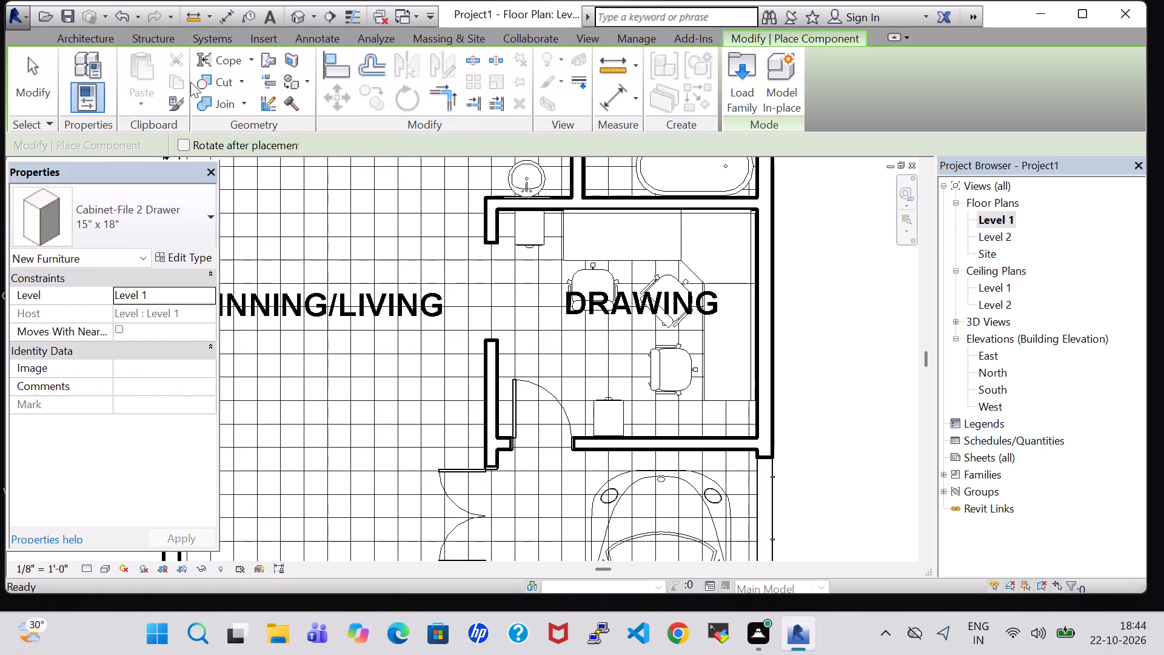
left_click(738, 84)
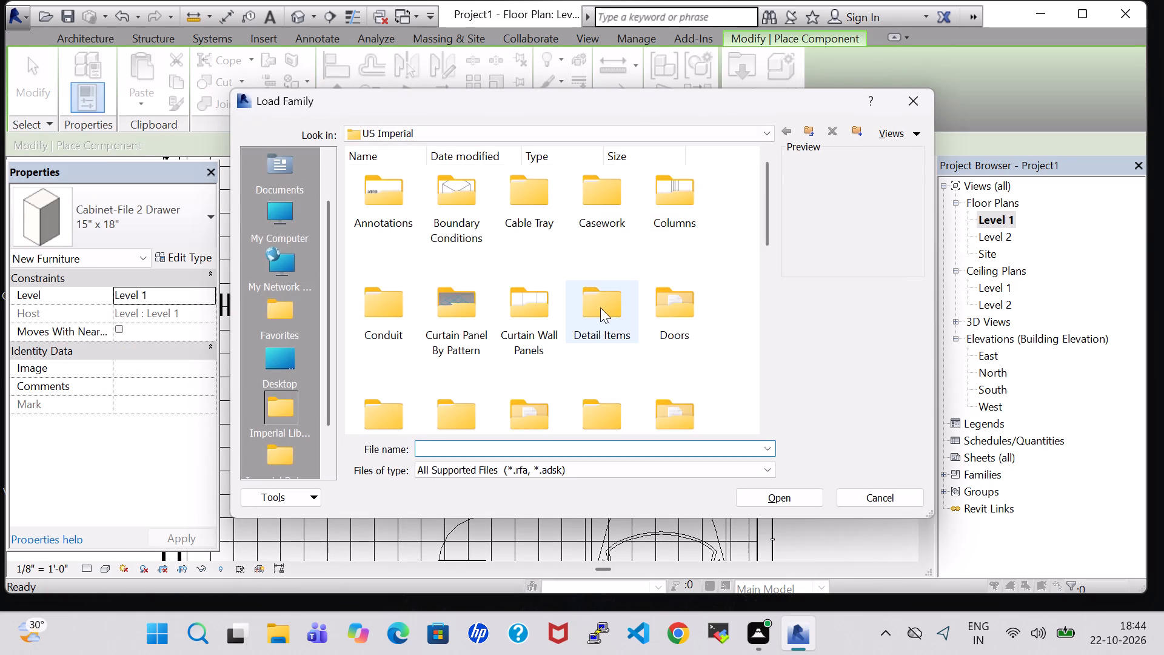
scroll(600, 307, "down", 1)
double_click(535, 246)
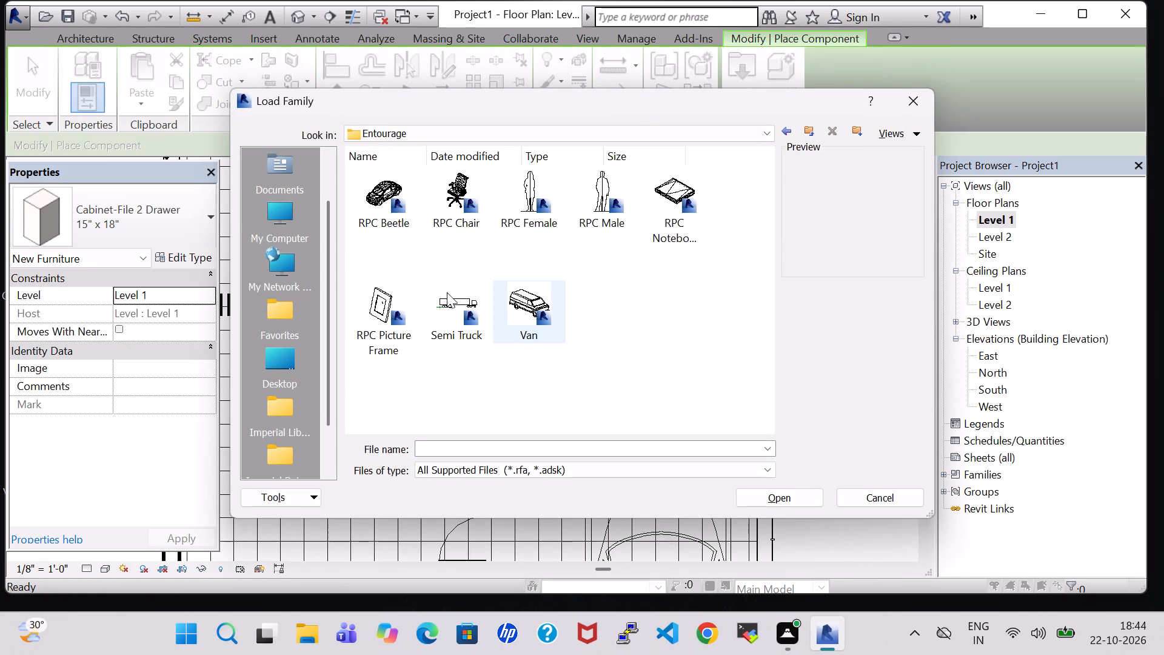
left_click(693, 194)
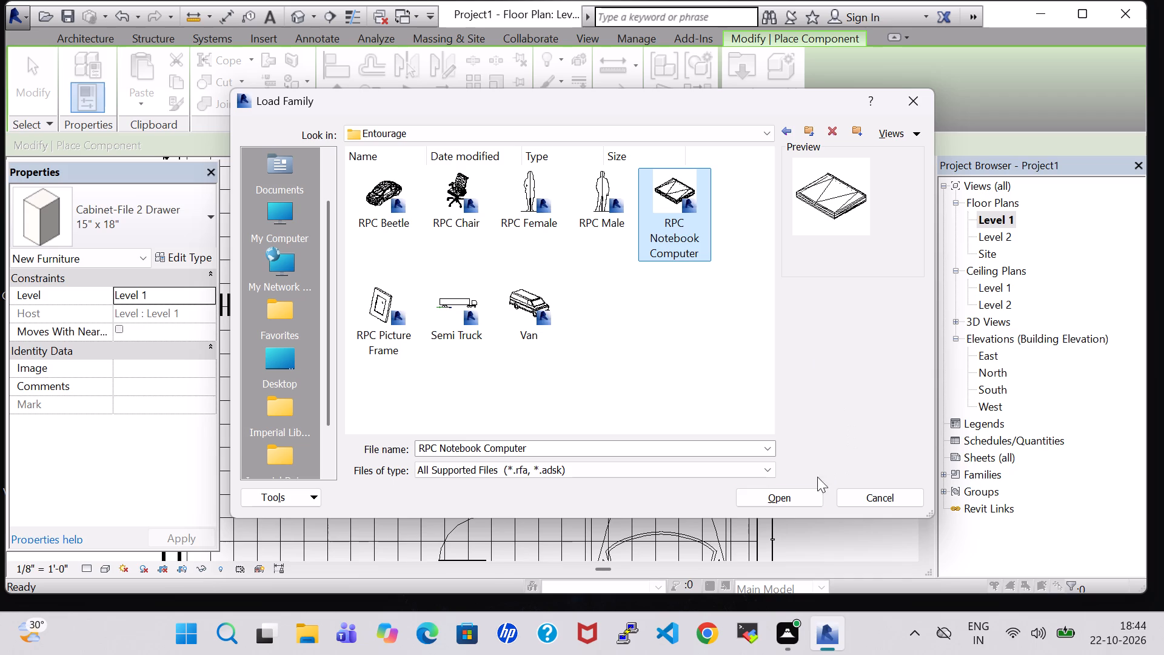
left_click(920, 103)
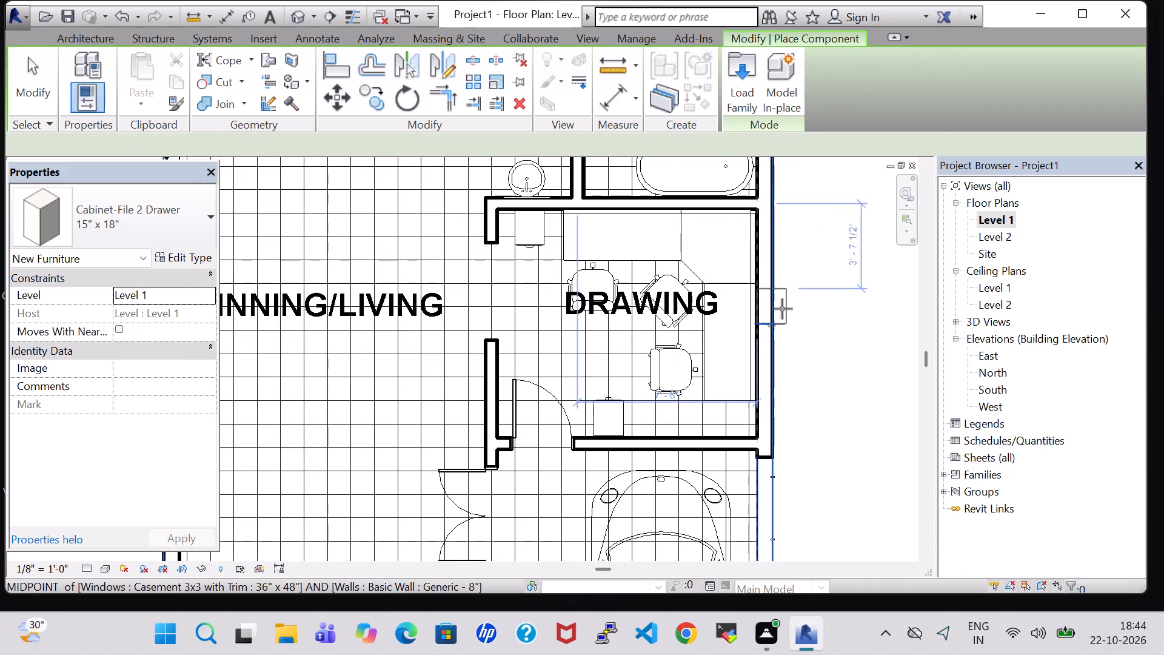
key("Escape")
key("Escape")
Examine the type dimensions of the drawing room's Work Station Cubicle, including its desktop height.
left_click(727, 281)
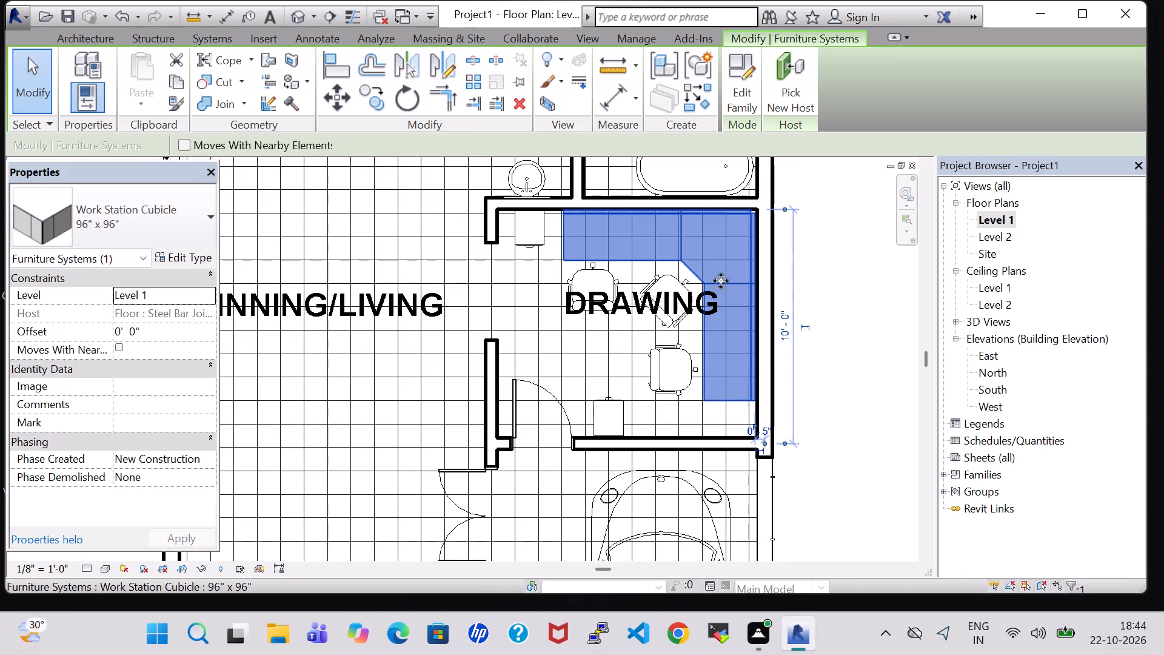
left_click(166, 260)
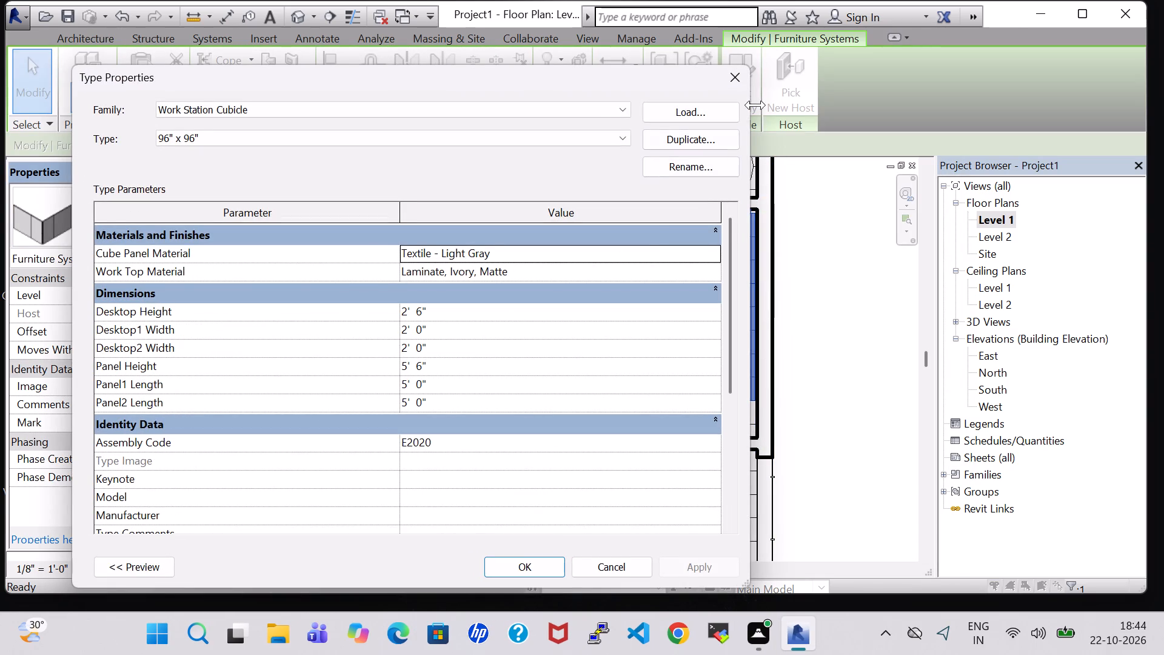
left_click(733, 82)
left_click(129, 196)
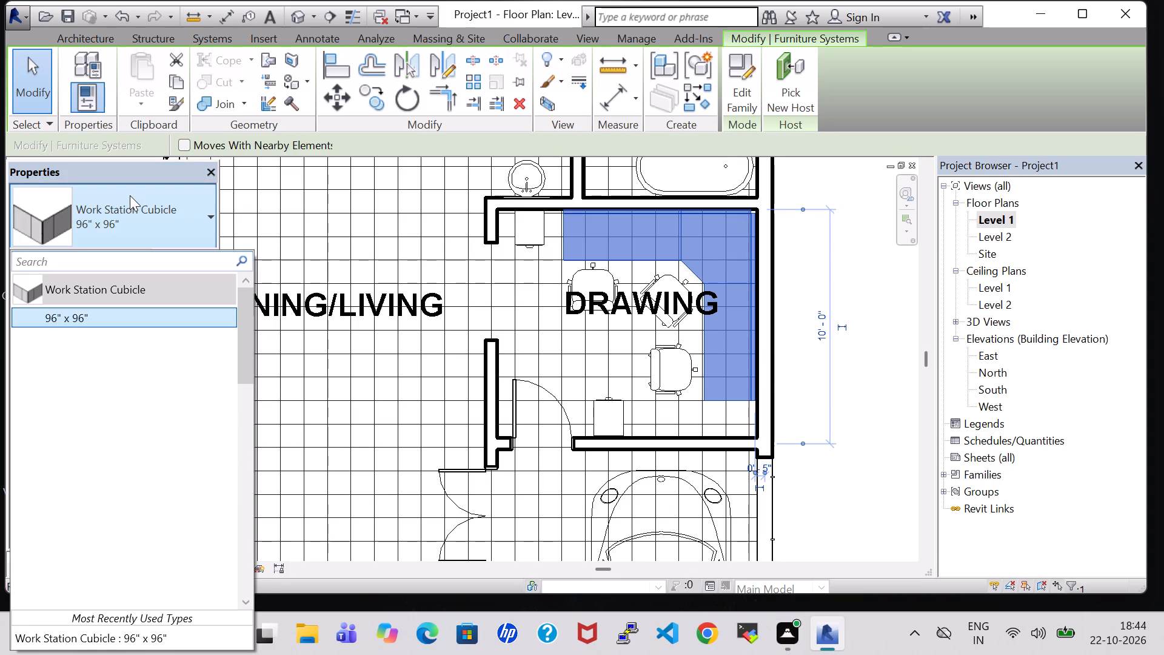
left_click(863, 294)
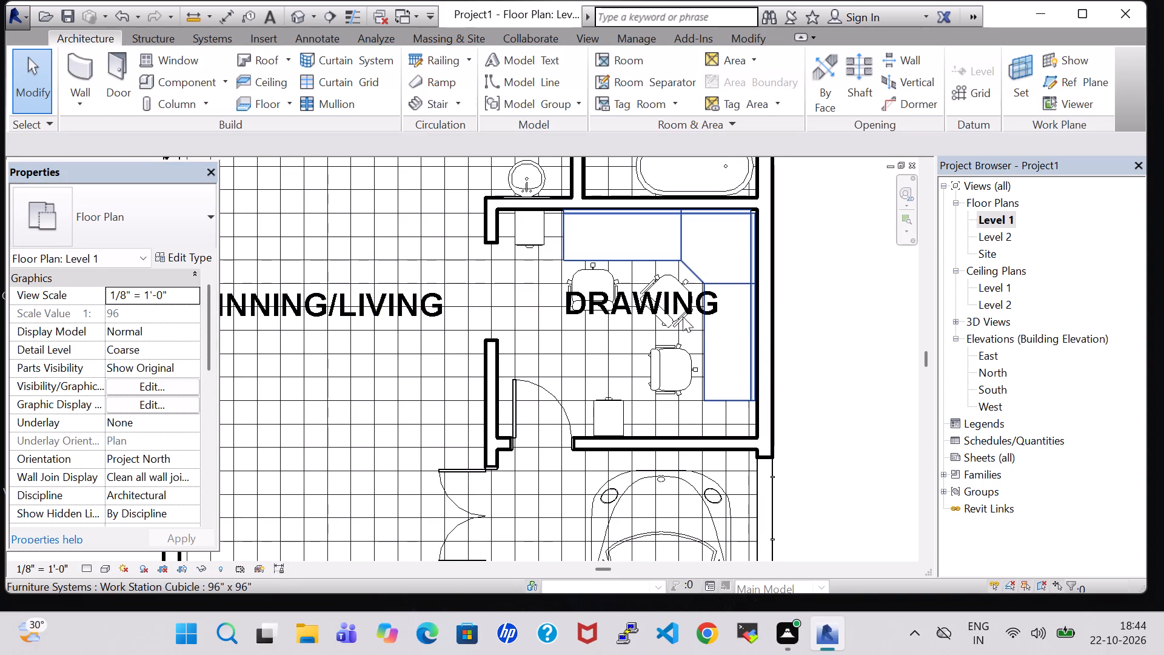
left_click(706, 334)
left_click(179, 257)
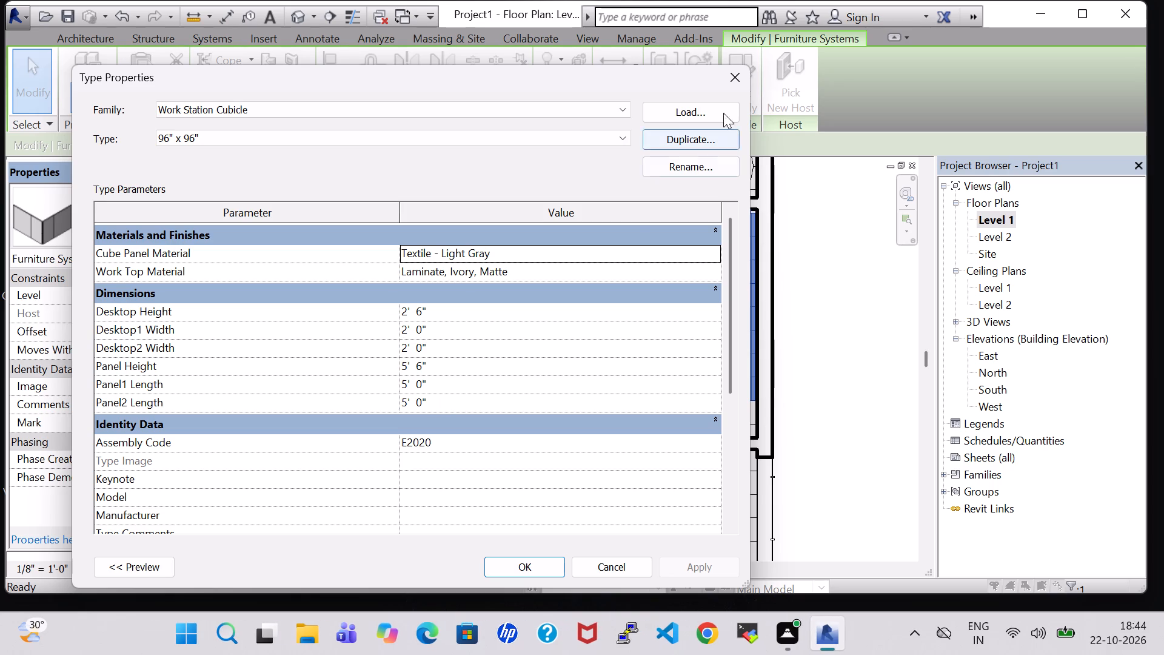
left_click(735, 71)
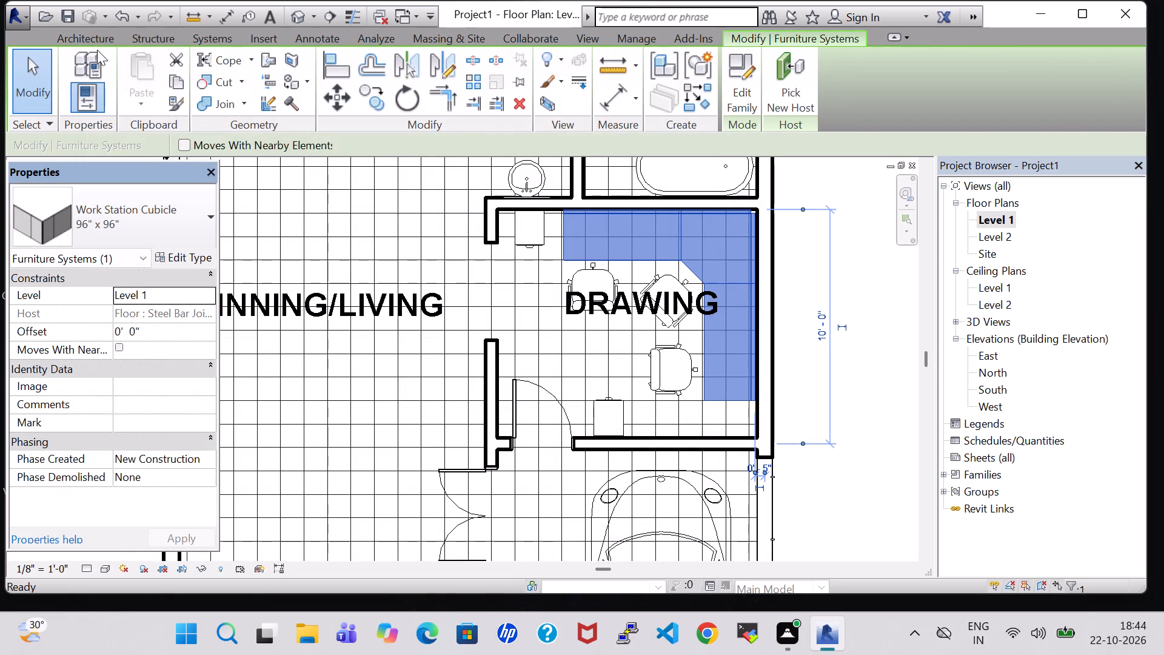
Load the RPC Notebook Computer family from the US Imperial library's Entourage folder.
left_click(87, 36)
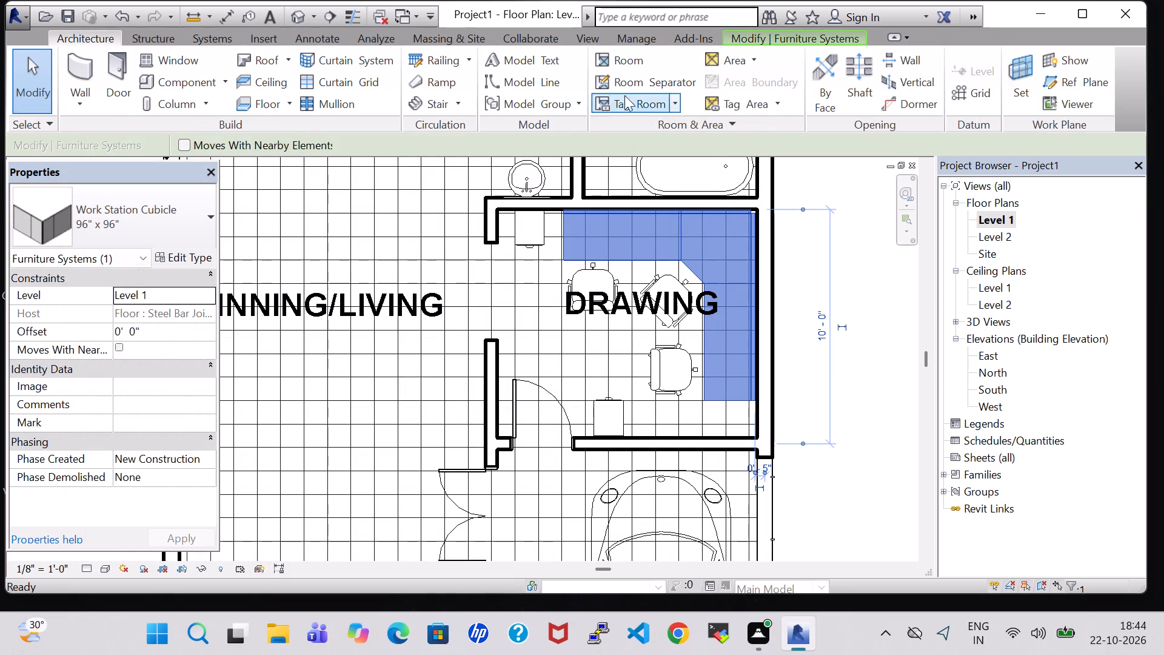
left_click(159, 78)
left_click(732, 102)
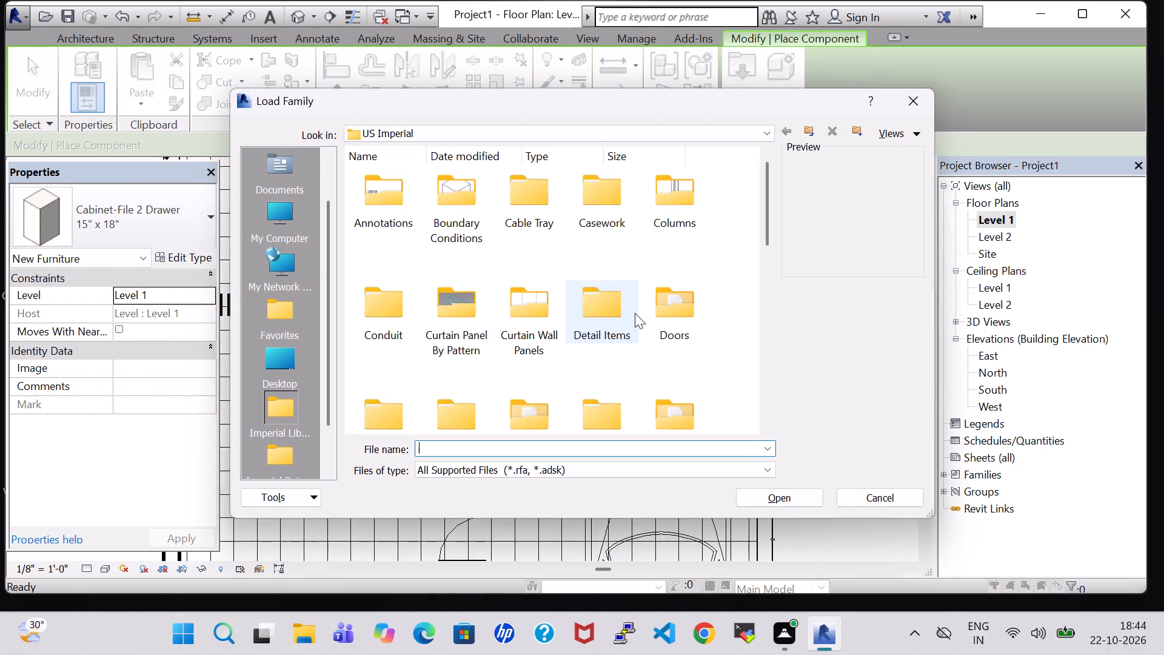
scroll(635, 315, "down", 1)
double_click(540, 249)
left_click(687, 212)
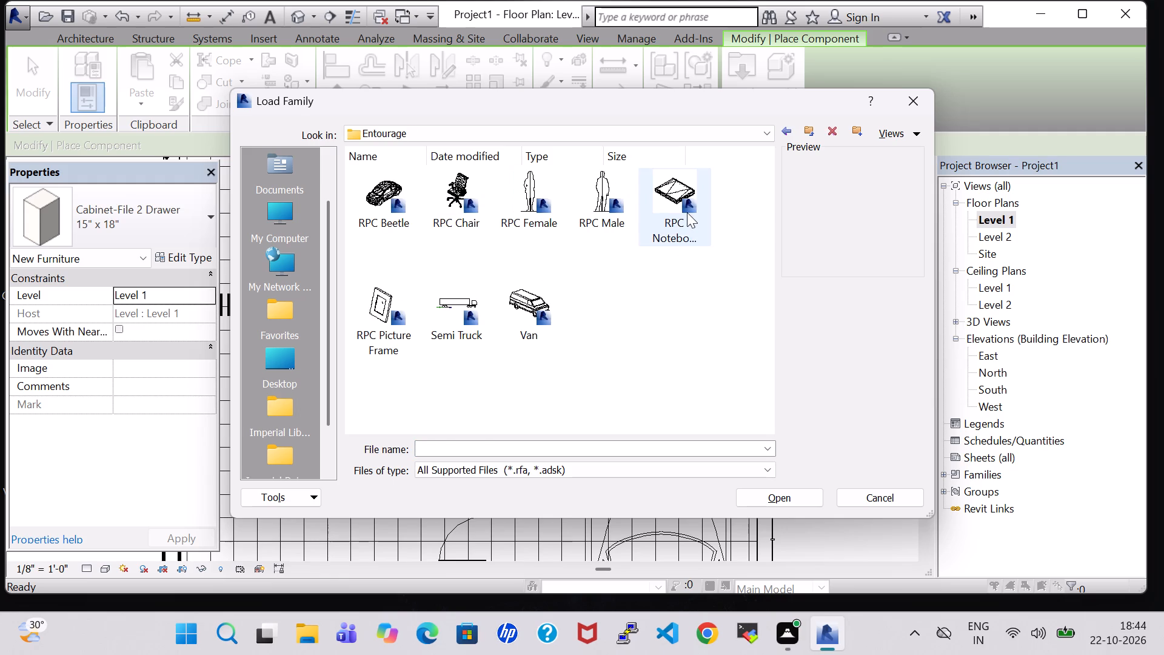
left_click(789, 501)
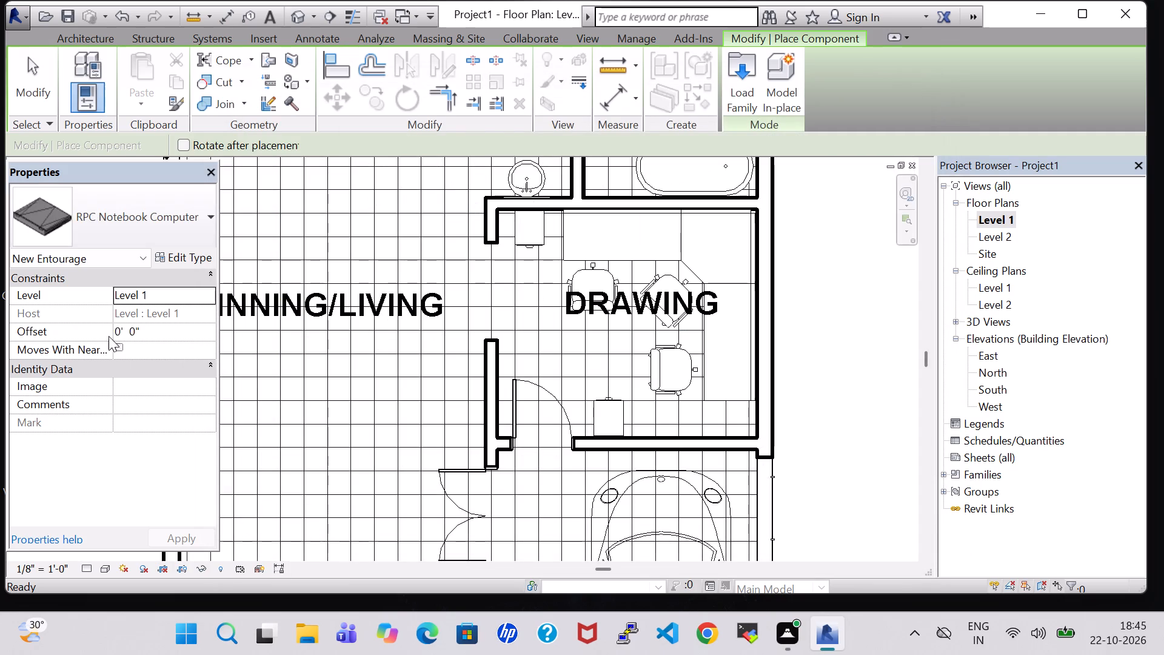
Place an RPC Notebook Computer at a 2' 6" offset on the exterior-wall desk, rotated for the chair nearest the parking.
left_click(124, 332)
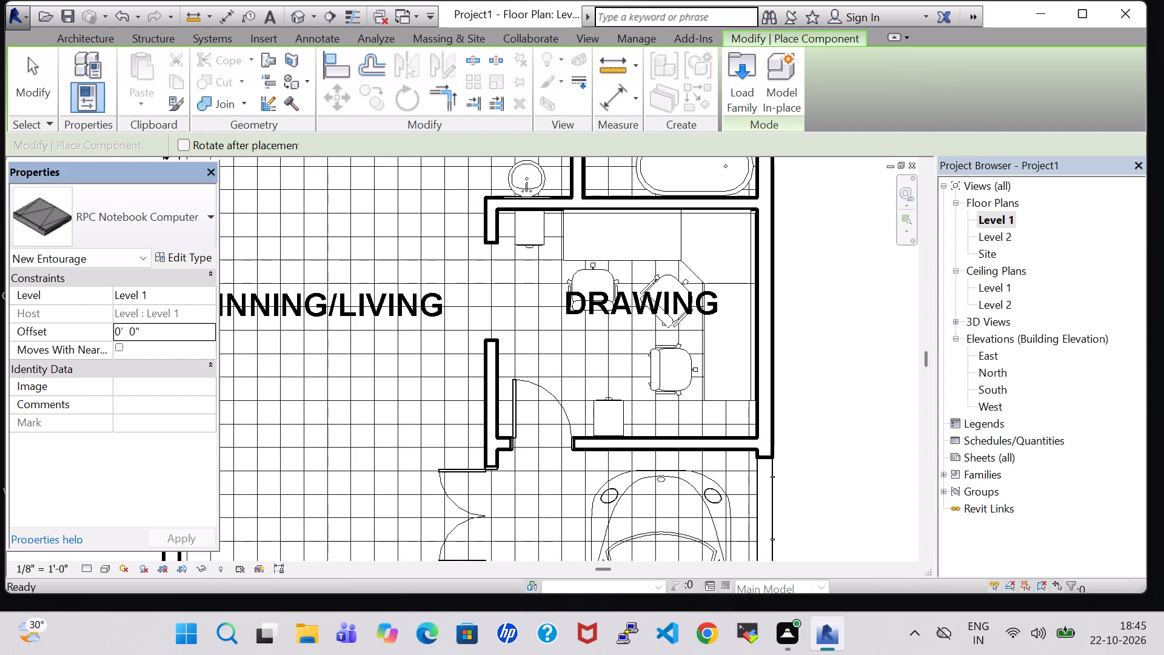
key("Left")
key("BackSpace")
key("2")
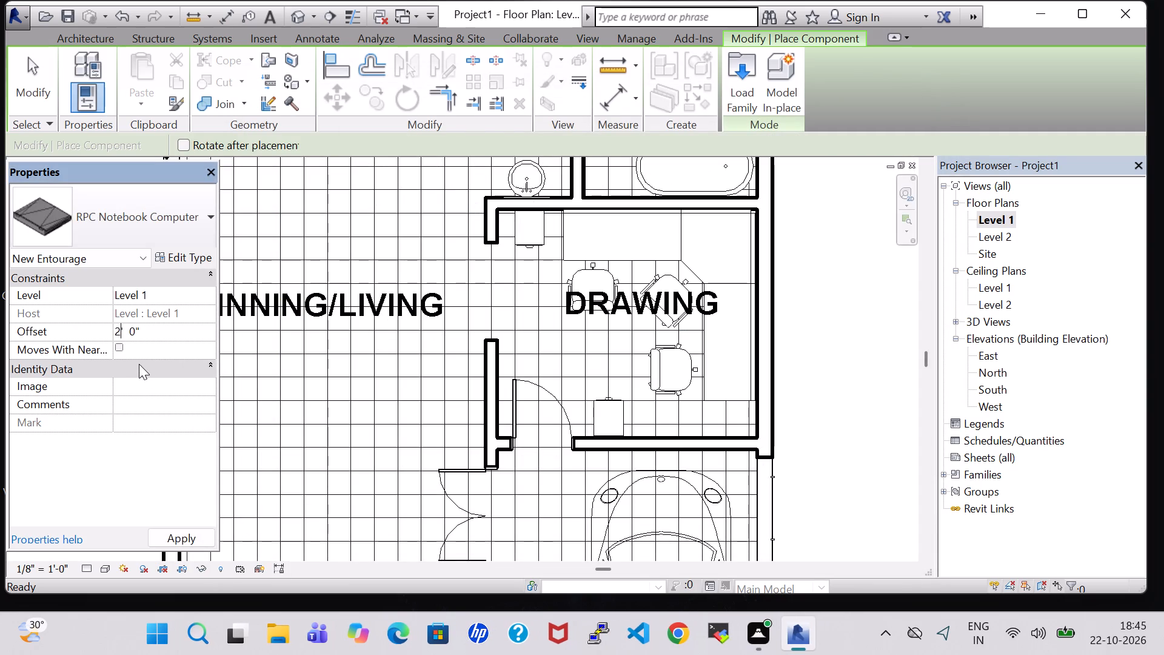
left_click(137, 334)
key("BackSpace")
key("5")
key("BackSpace")
key("6")
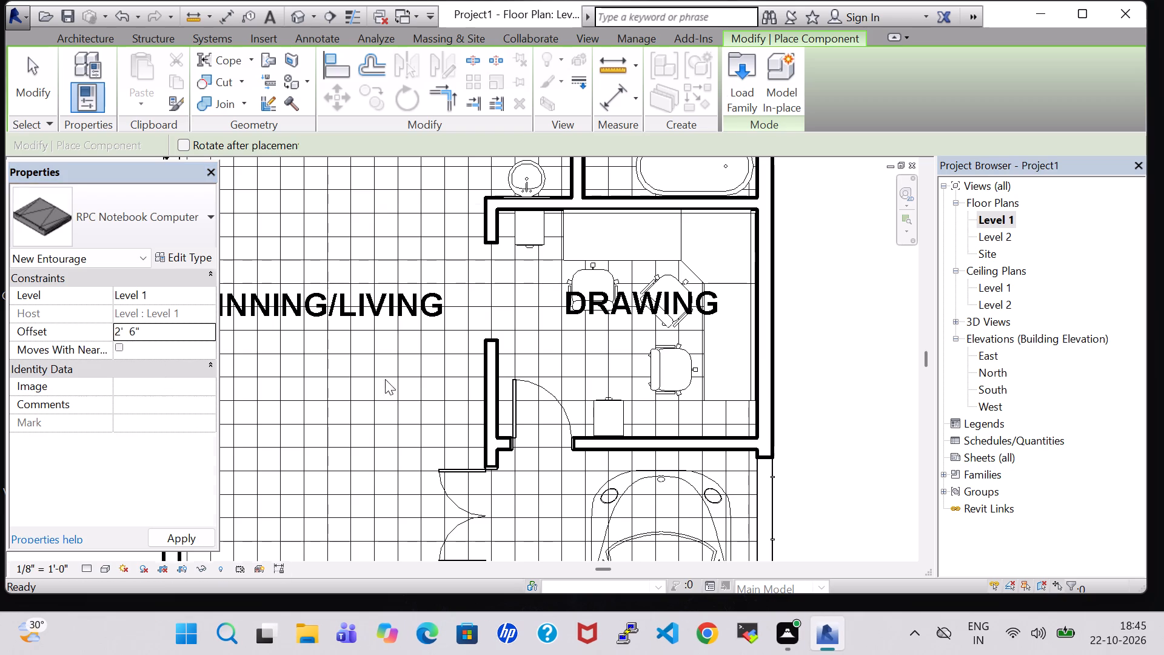
scroll(693, 337, "up", 3)
scroll(771, 372, "up", 6)
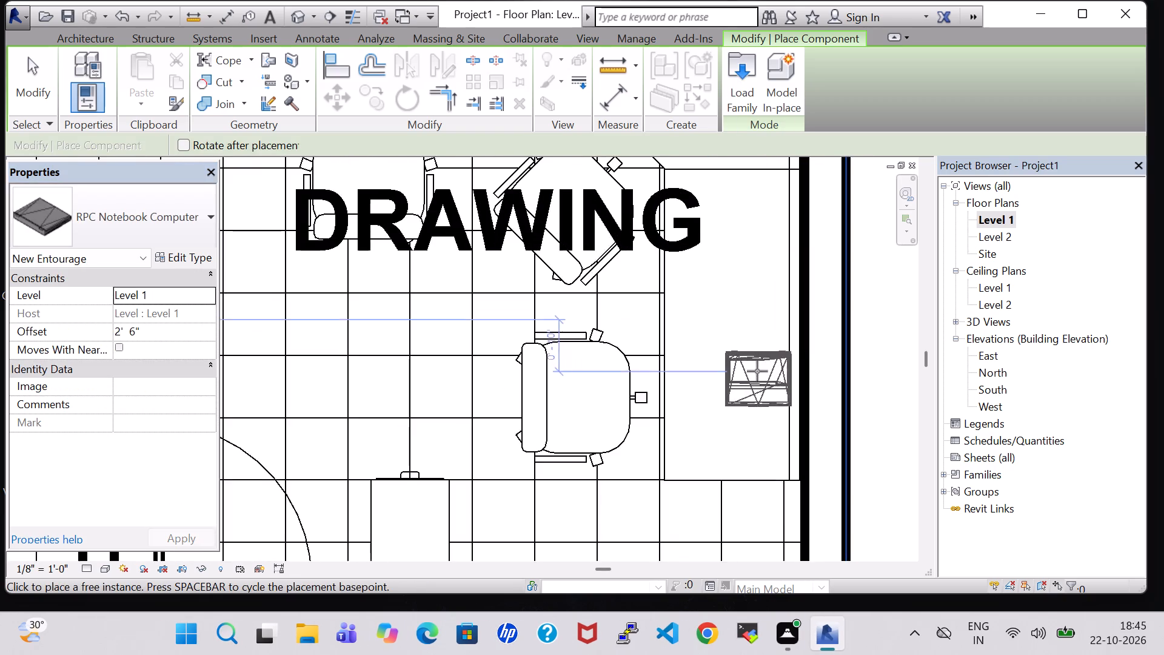
scroll(757, 371, "up", 1)
key("space")
key("space")
key("space")
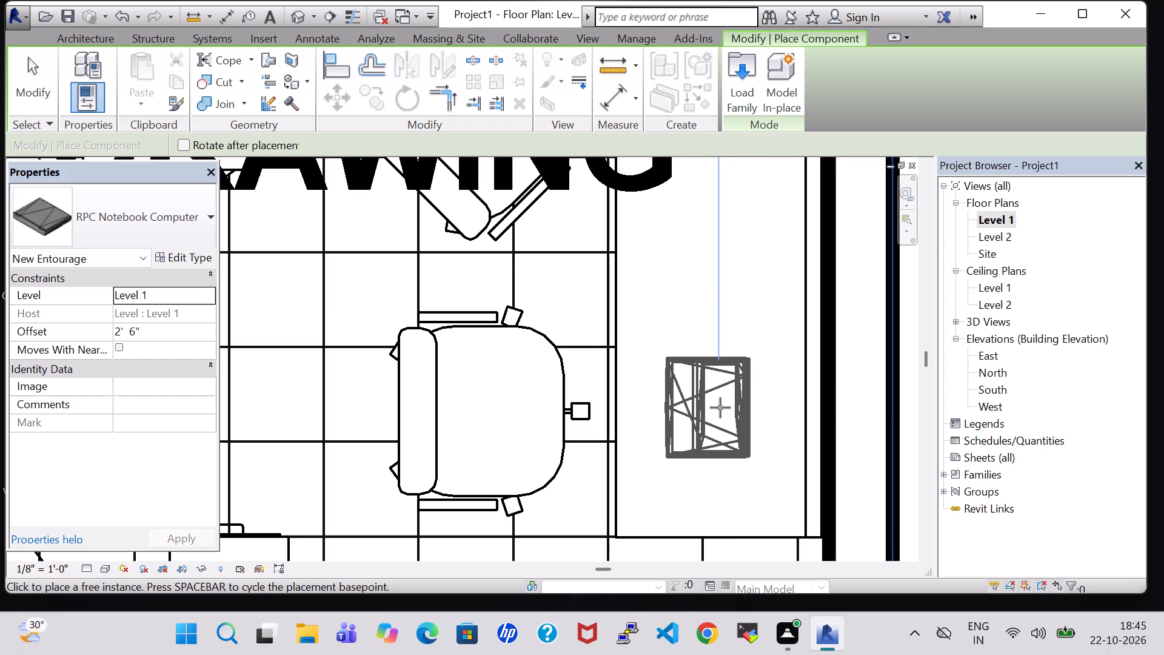
left_click(723, 408)
Place a second RPC Notebook Computer on the toilet-side desk, turned for its chair and about 1'-4" from the wall.
middle_click_drag(710, 284, 707, 529)
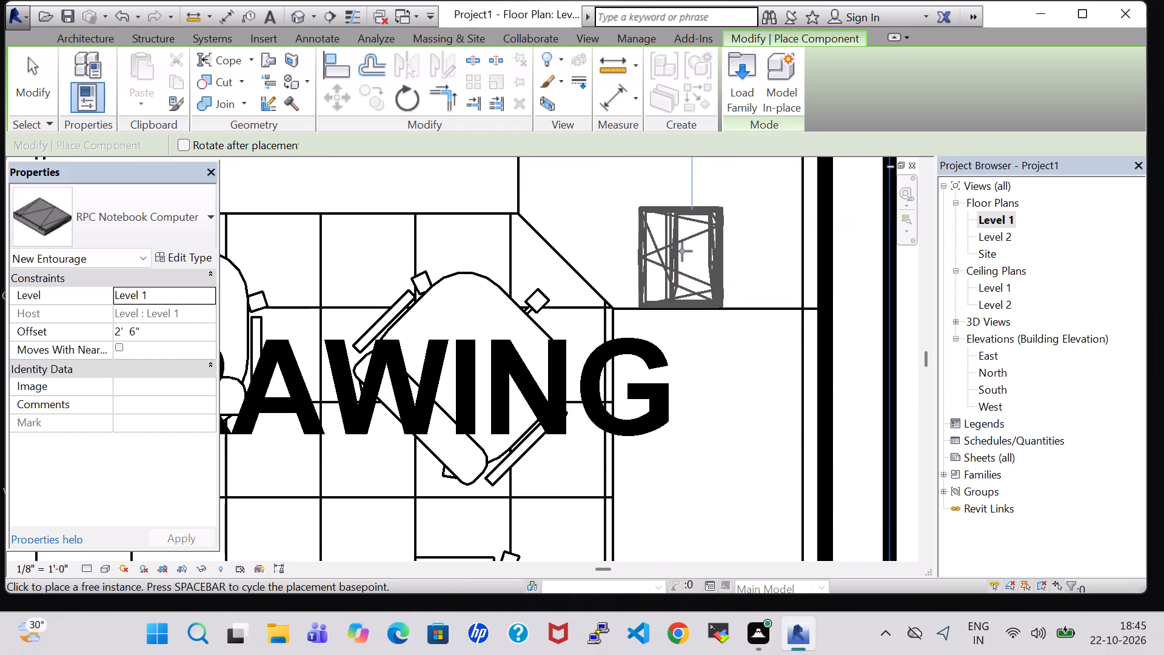
key("space")
key("space")
key("space")
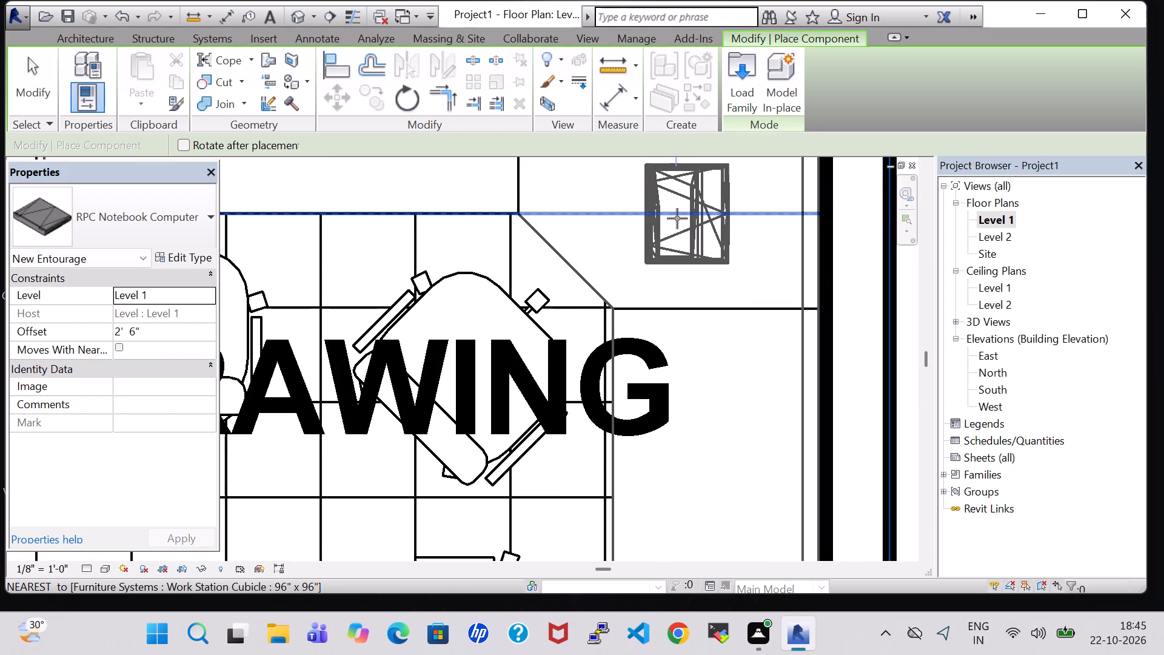
middle_click_drag(677, 218, 667, 312)
key("space")
key("space")
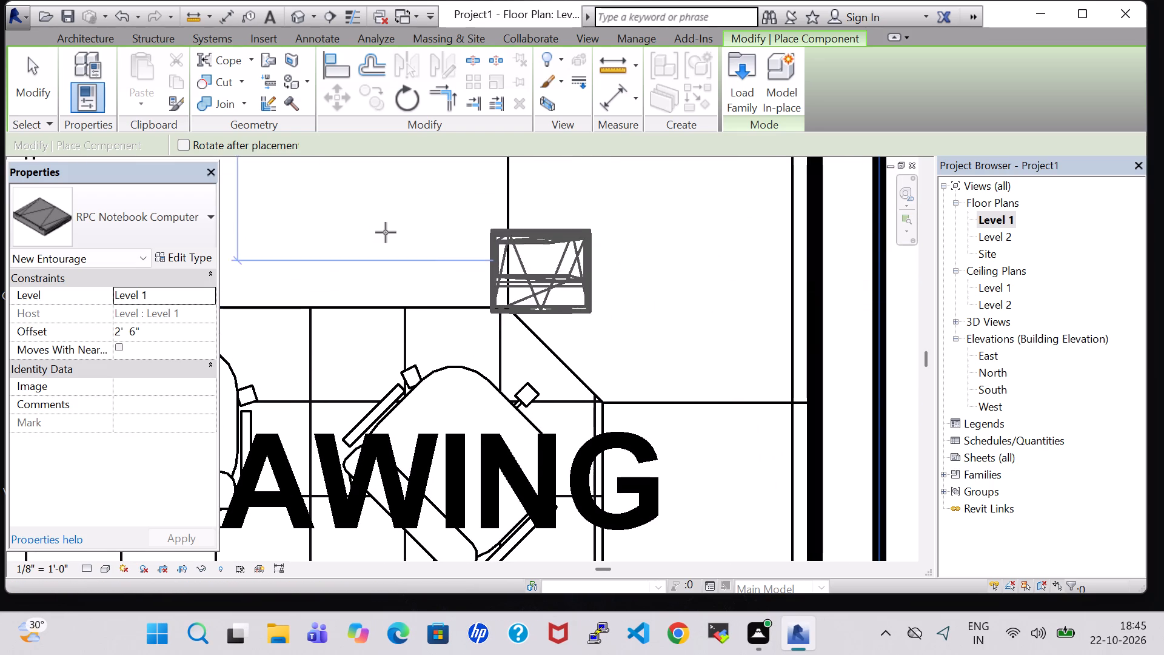
scroll(376, 231, "down", 5)
middle_click_drag(378, 245, 417, 269)
scroll(379, 245, "down", 1)
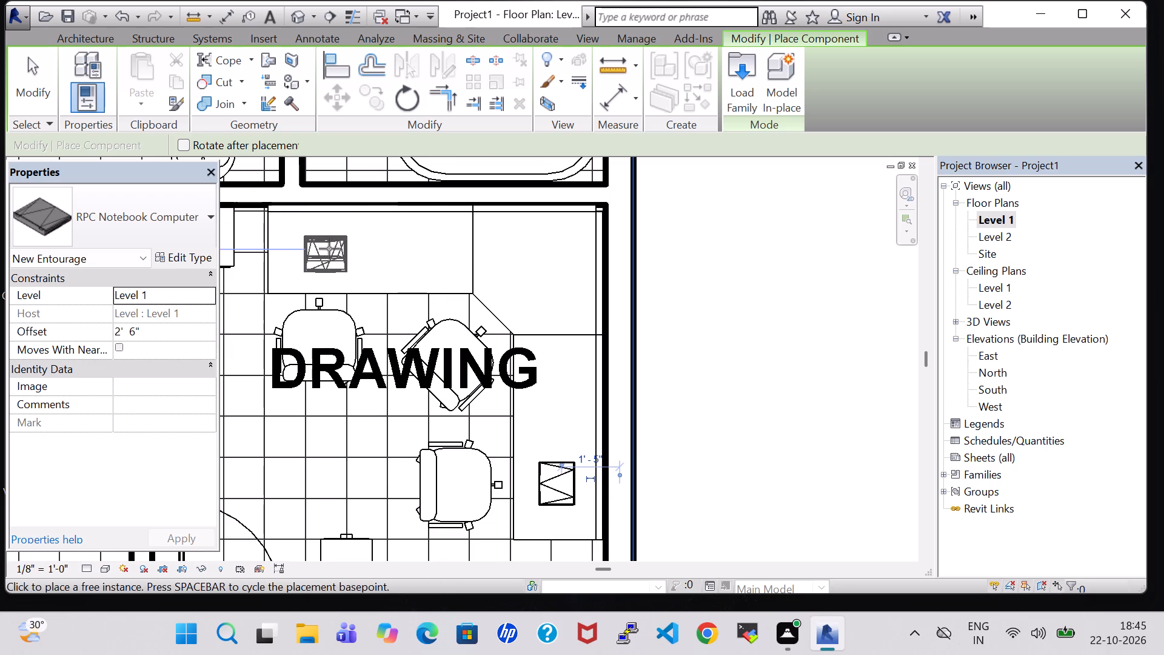
left_click(329, 249)
Place a third RPC Notebook Computer, rotated, near the work station's corner, about 1'-5" from the exterior wall.
key("space")
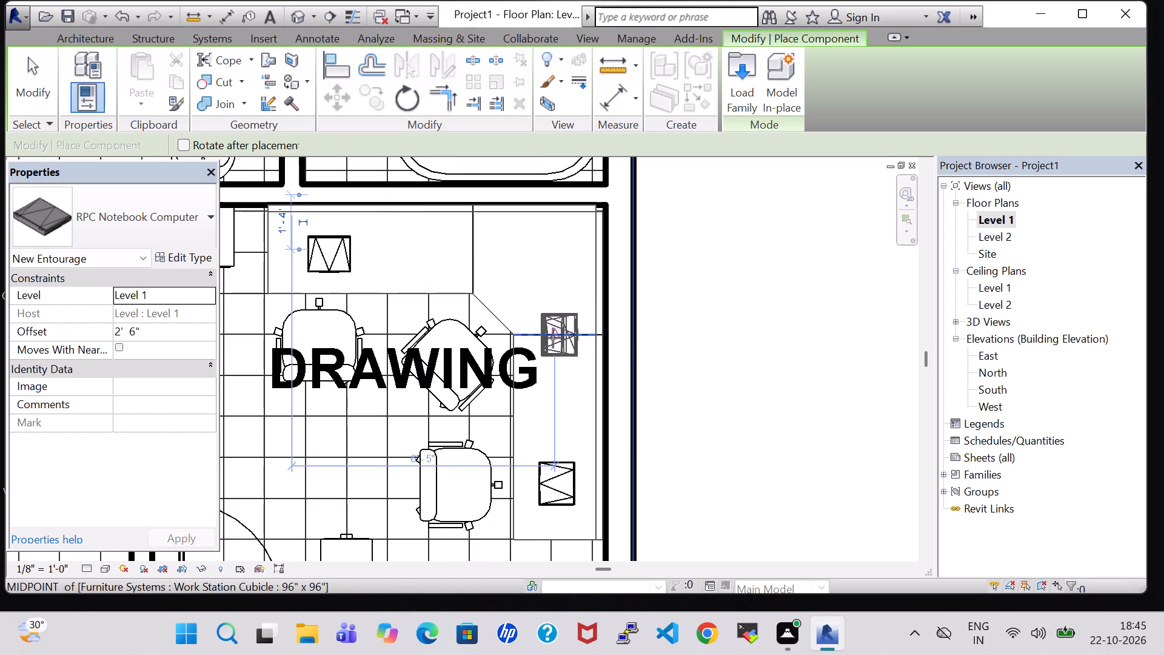
key("space")
key("space")
left_click(558, 349)
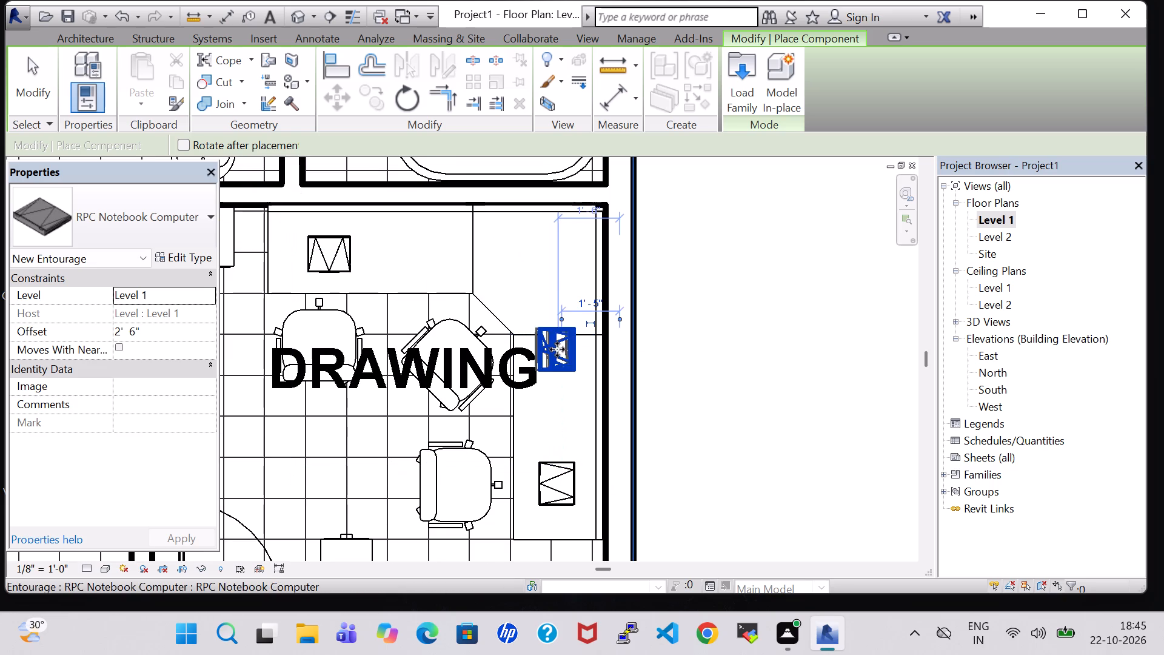
key("Escape")
key("Escape")
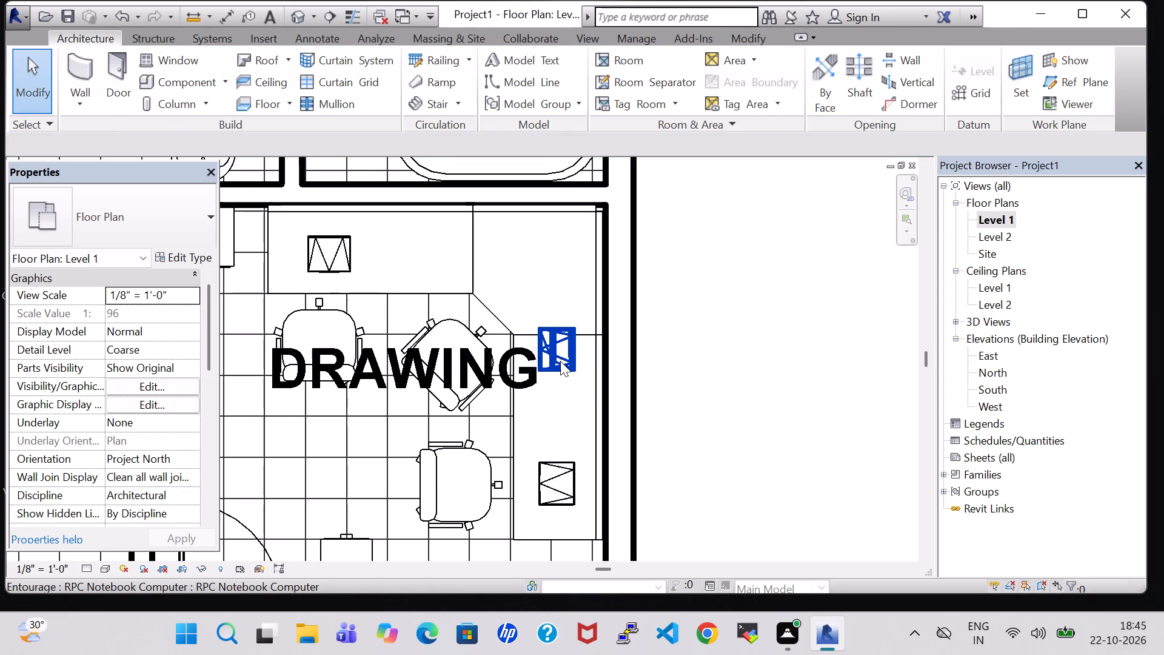
Nudge the third notebook computer onto the work station's corner section behind the angled chair, about 1'-10" from the exterior wall.
left_click(560, 361)
key("Up")
key("Up")
key("Up")
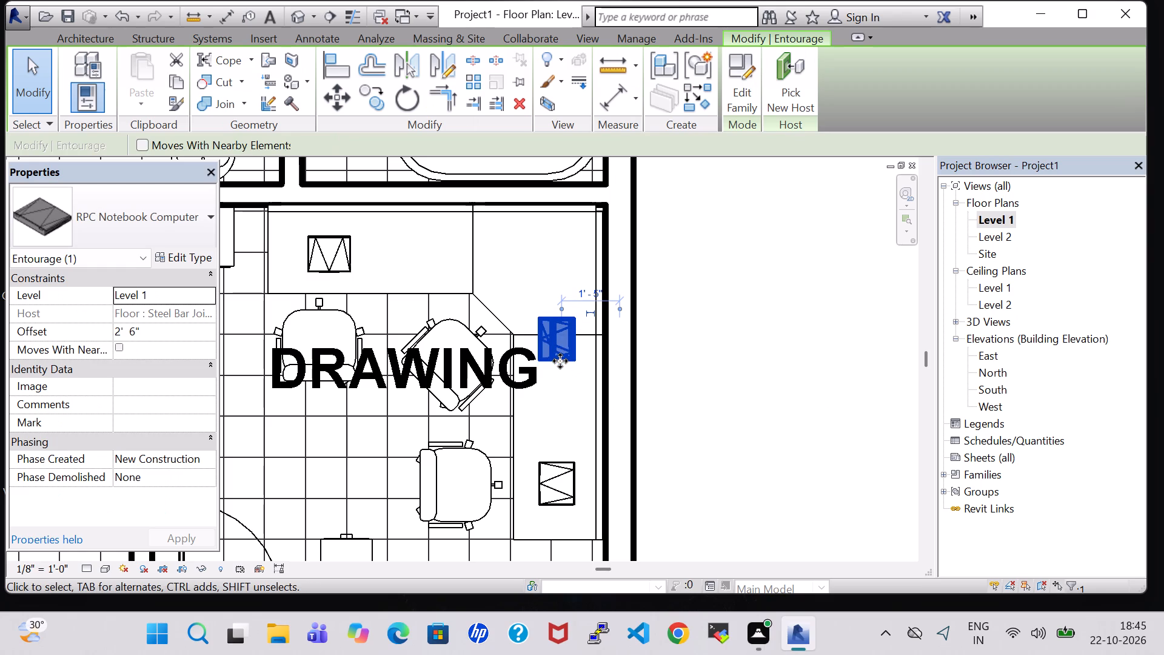
key("Up")
key("Left")
key("Left")
key("Up")
key("Up")
key("Up")
key("Up")
key("Up")
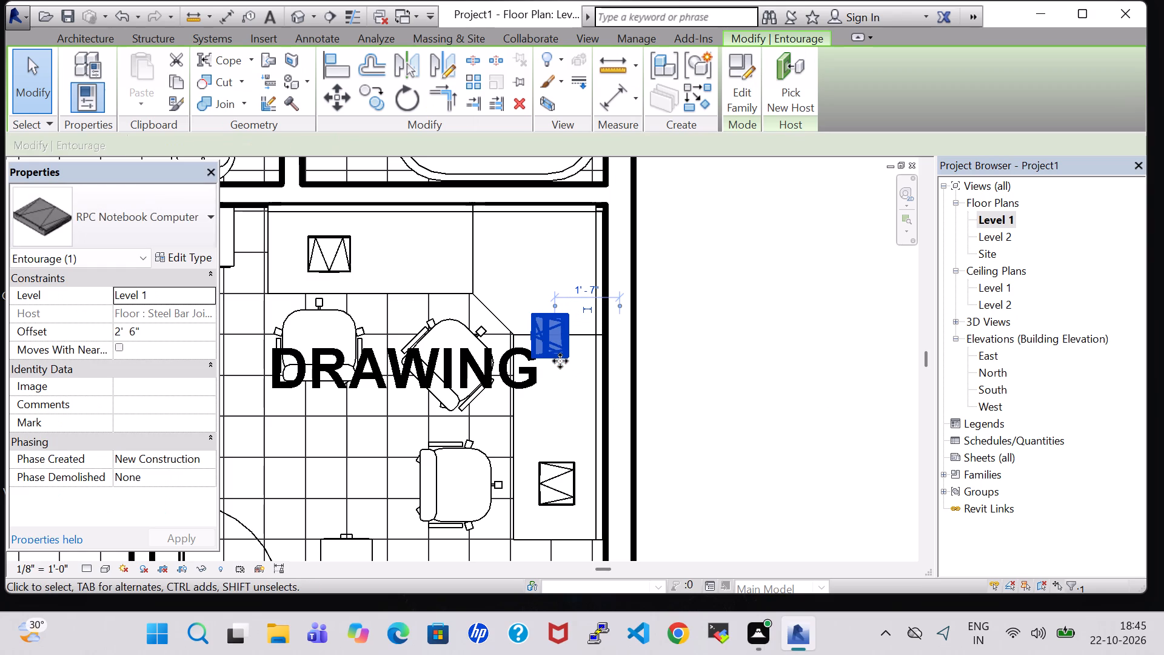
key("Up")
key("Up")
key("Up")
key("Up")
key("Up")
key("Up")
key("Up")
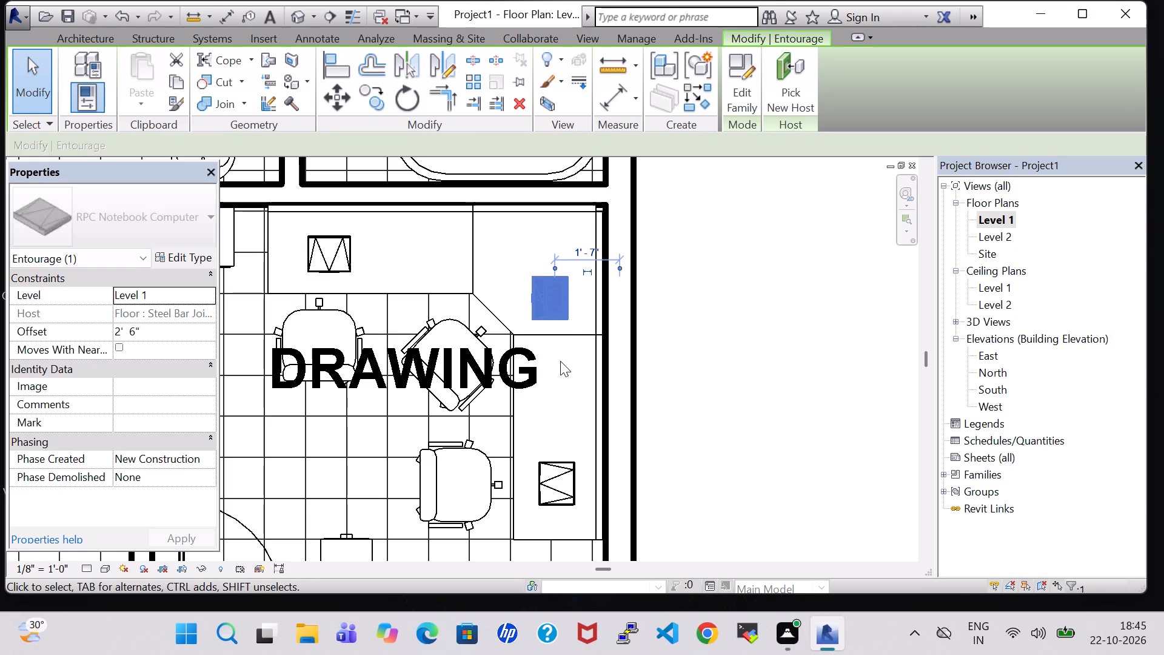
key("Up")
key("Up")
key("Up")
key("Left")
key("Left")
key("Left")
key("Up")
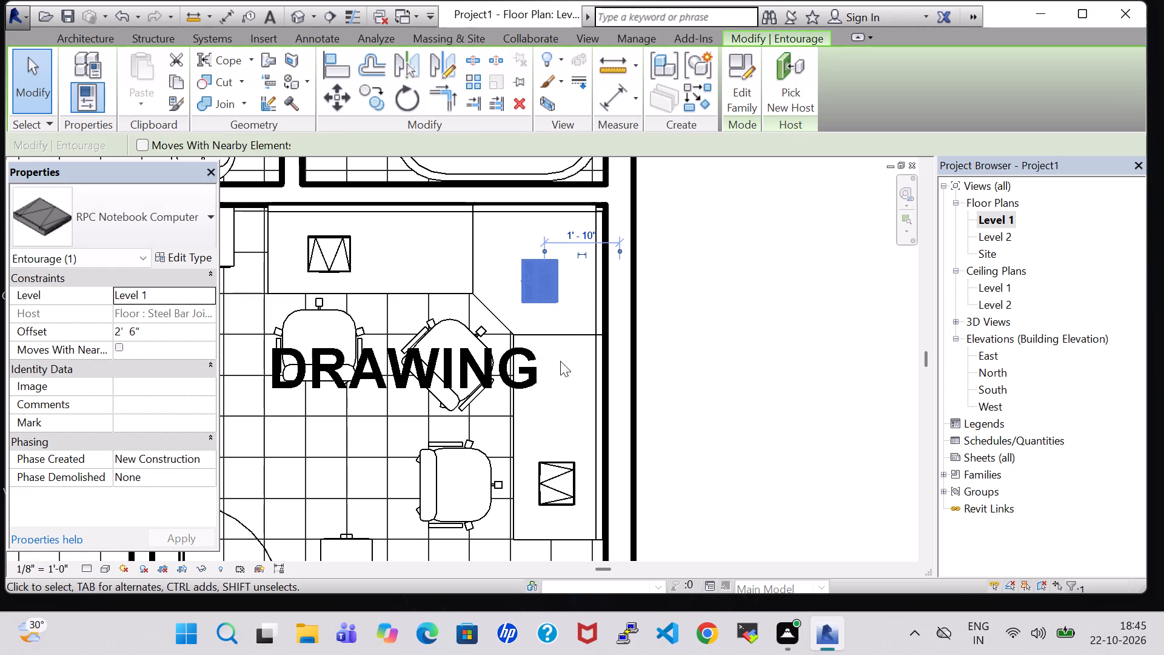
Check the drawing room's notebook computers in the 3D view, and return to the Level 1 plan to review the overall layout.
left_click(295, 18)
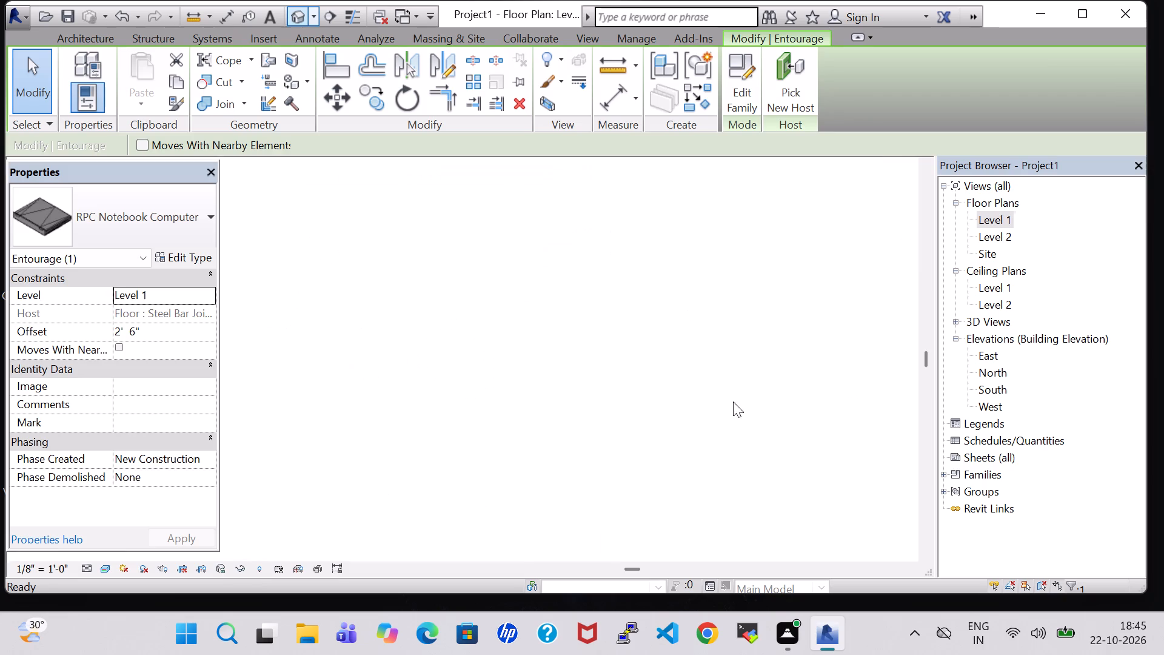
scroll(391, 286, "up", 3)
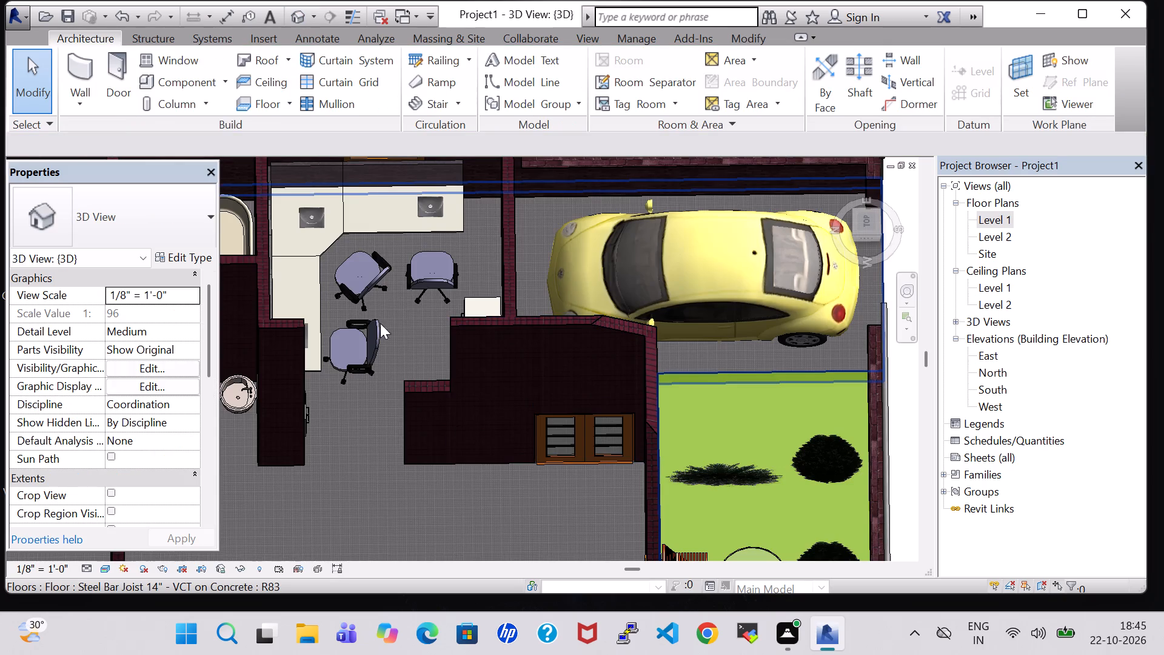
middle_click(406, 335, "shift")
middle_click_drag(406, 335, 352, 320, "shift")
middle_click(352, 320, "shift")
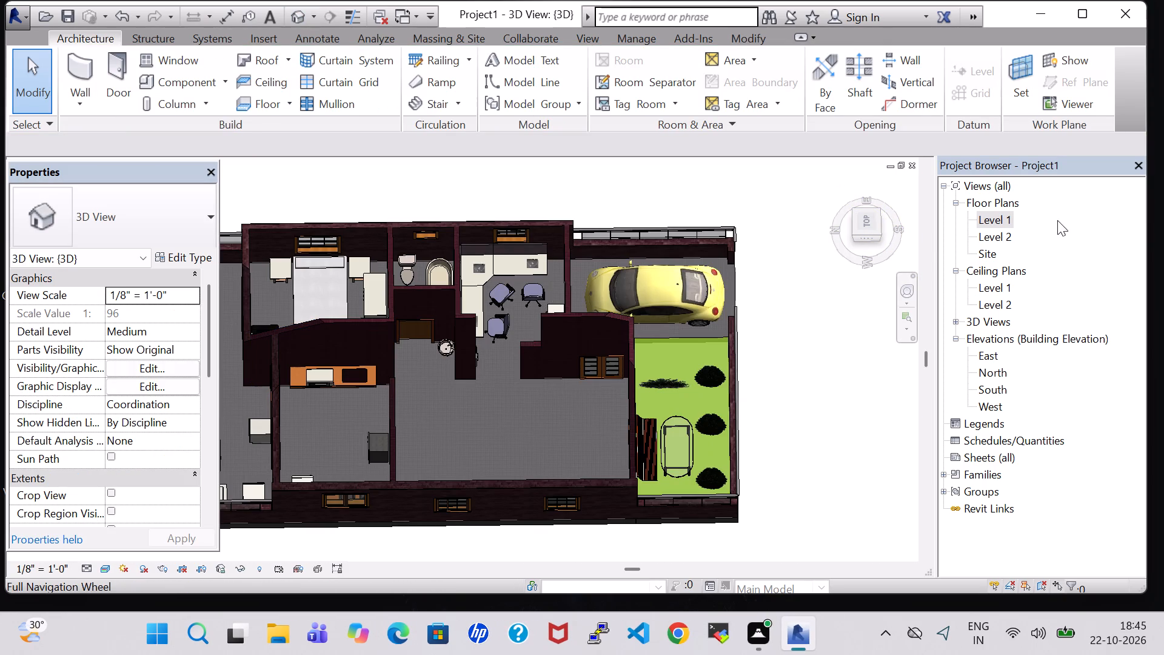
double_click(992, 217)
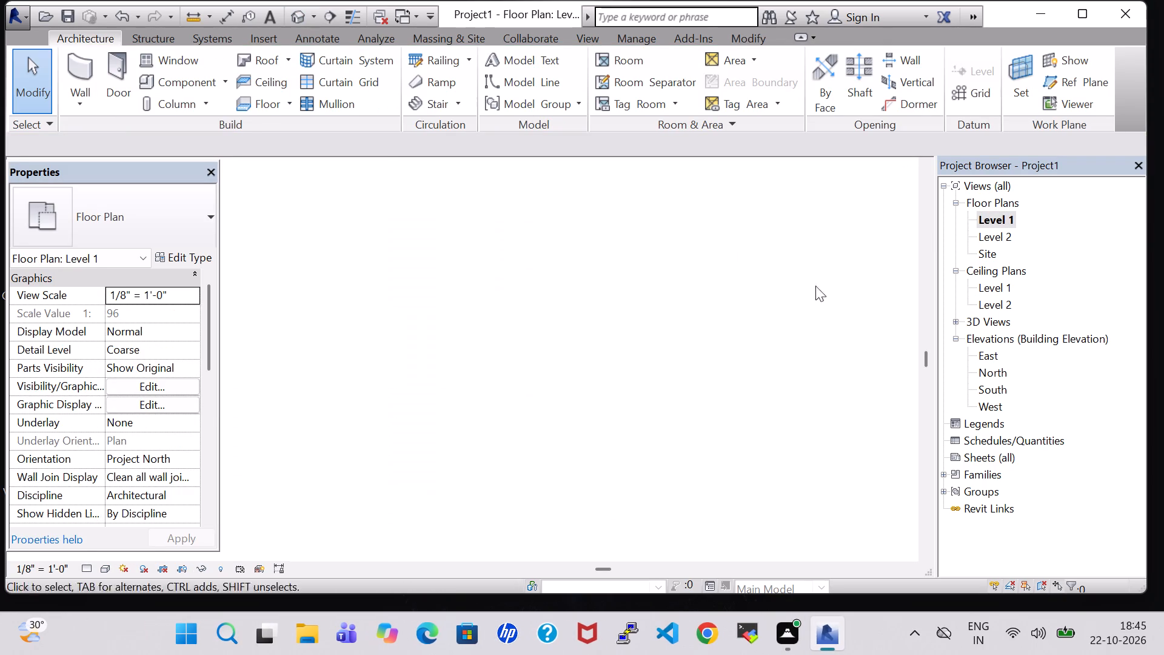
scroll(768, 326, "down", 7)
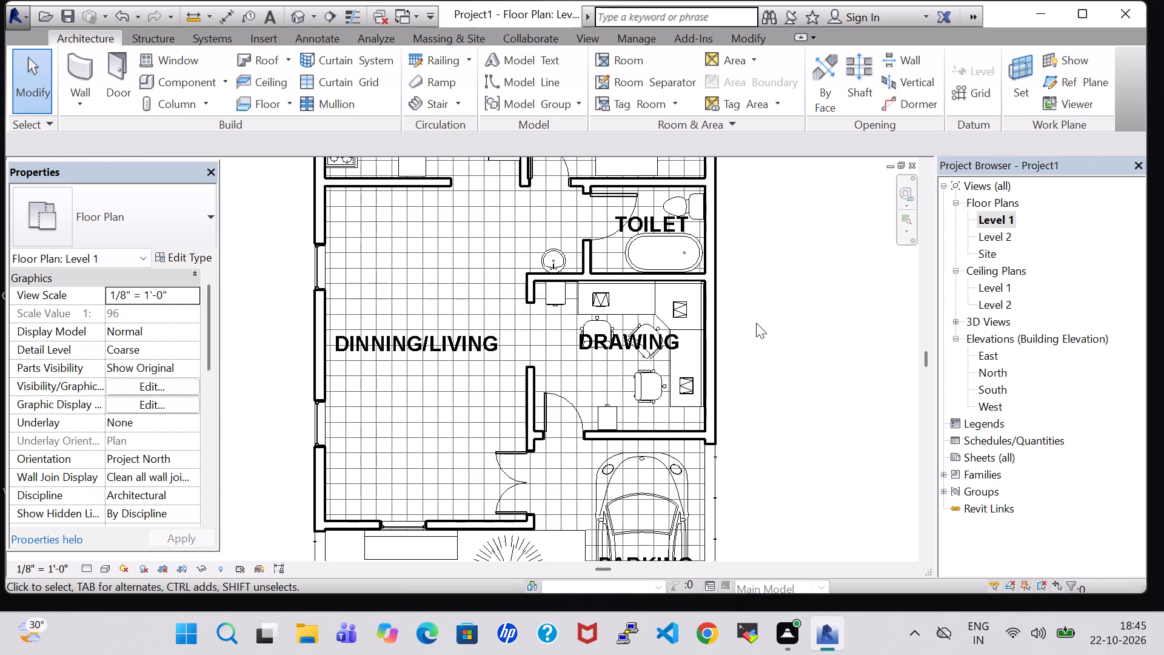
middle_click_drag(756, 323, 768, 326)
scroll(756, 323, "down", 2)
middle_click_drag(796, 286, 757, 323)
scroll(796, 286, "down", 1)
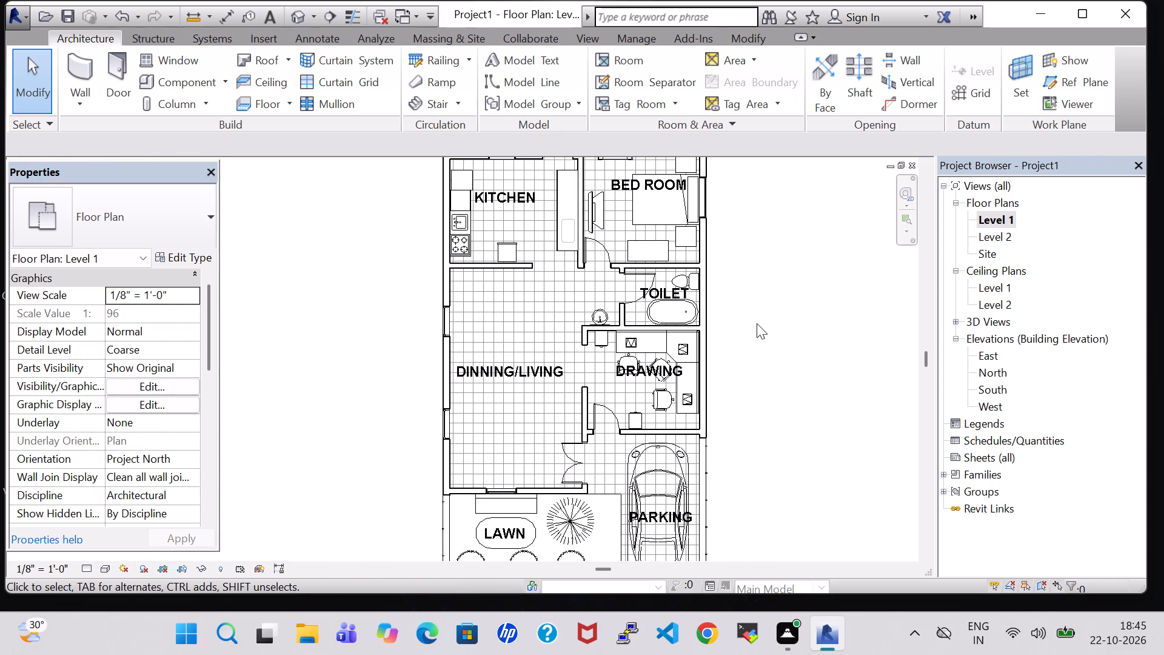
scroll(757, 323, "down", 1)
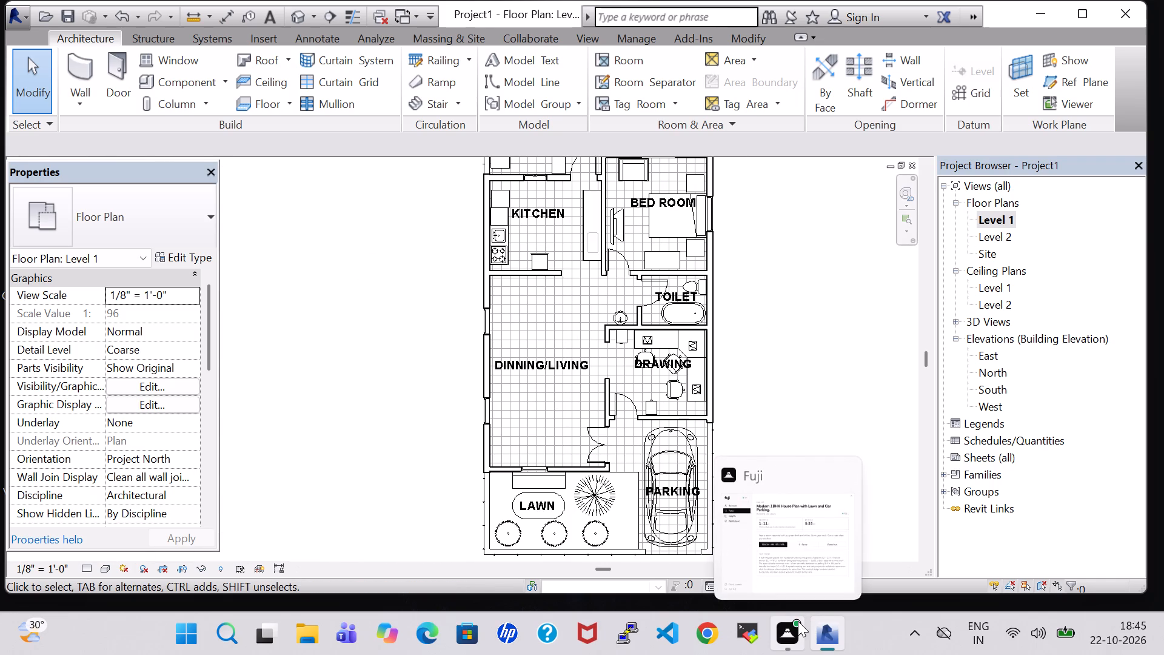
Load the Table-Dining Round w Chairs family from the US Imperial library's Furniture > Tables folder for placement on Level 1.
scroll(795, 339, "down", 1)
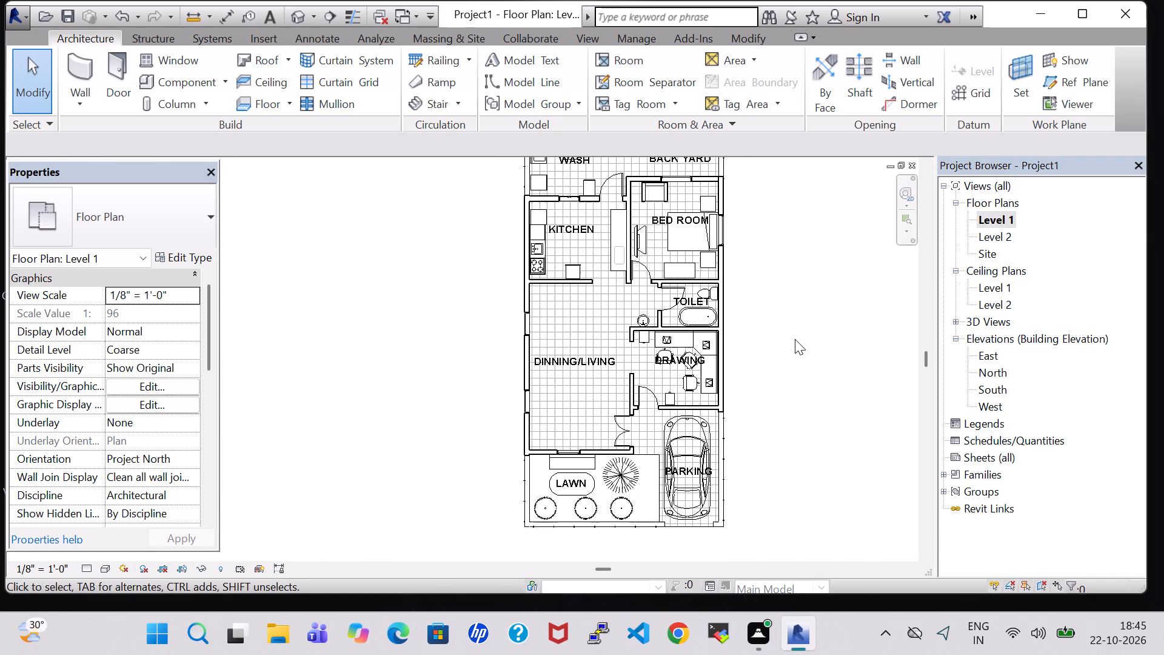
middle_click_drag(795, 339, 759, 375)
scroll(763, 381, "down", 1)
middle_click_drag(766, 385, 738, 369)
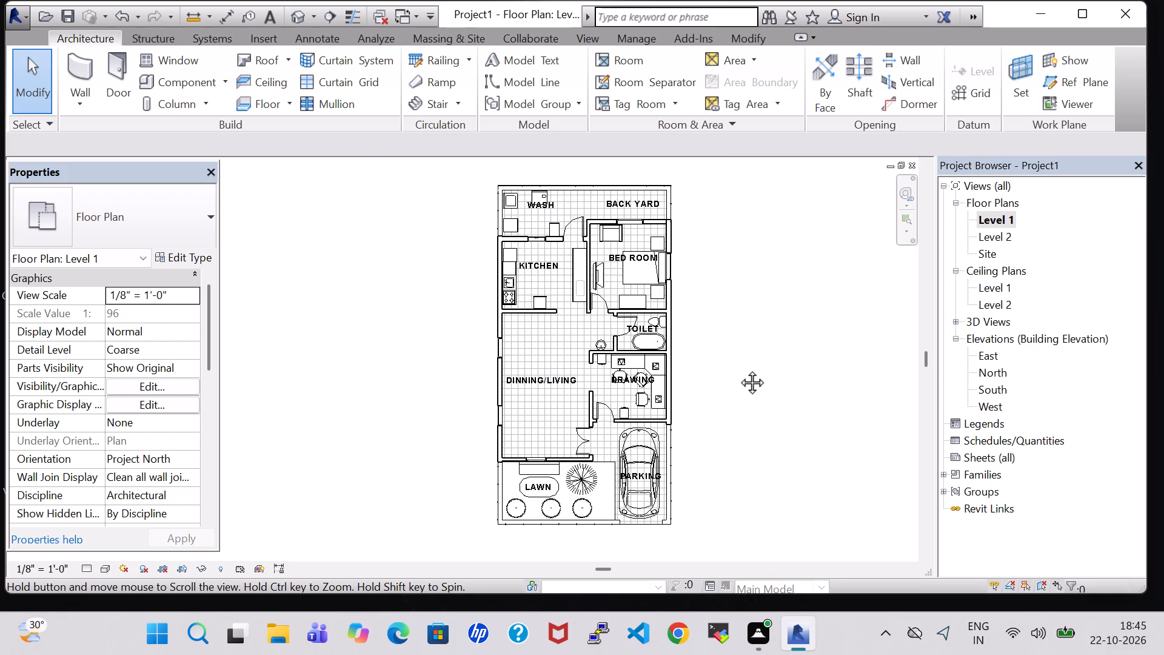
middle_click_drag(738, 369, 725, 351)
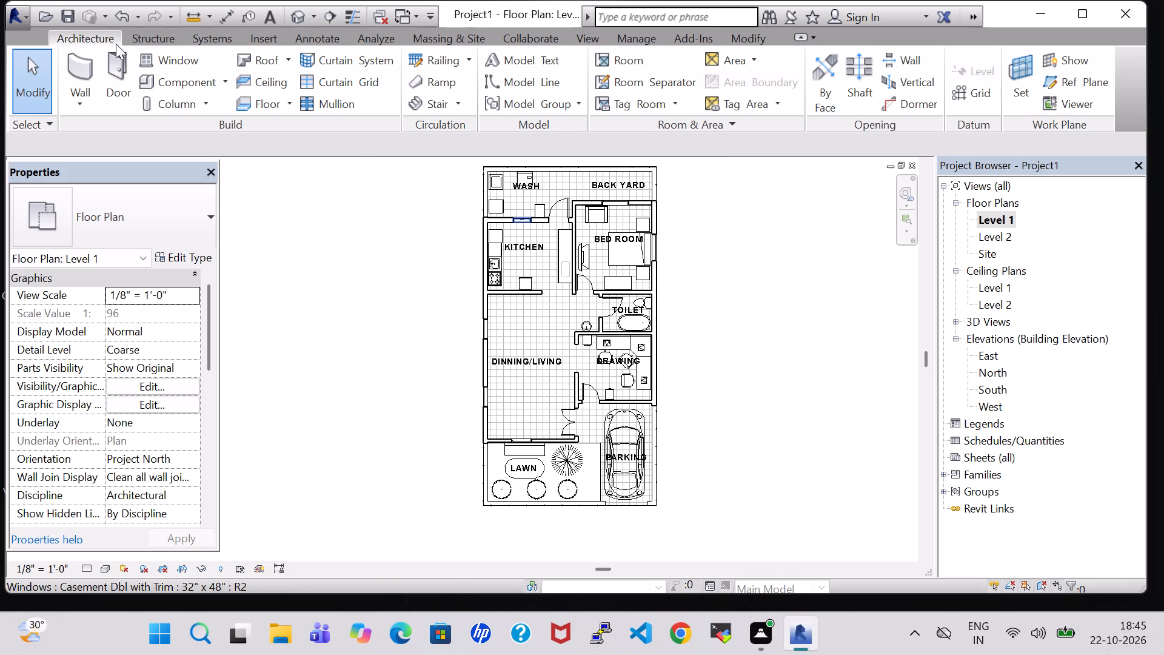
left_click(173, 72)
left_click(739, 94)
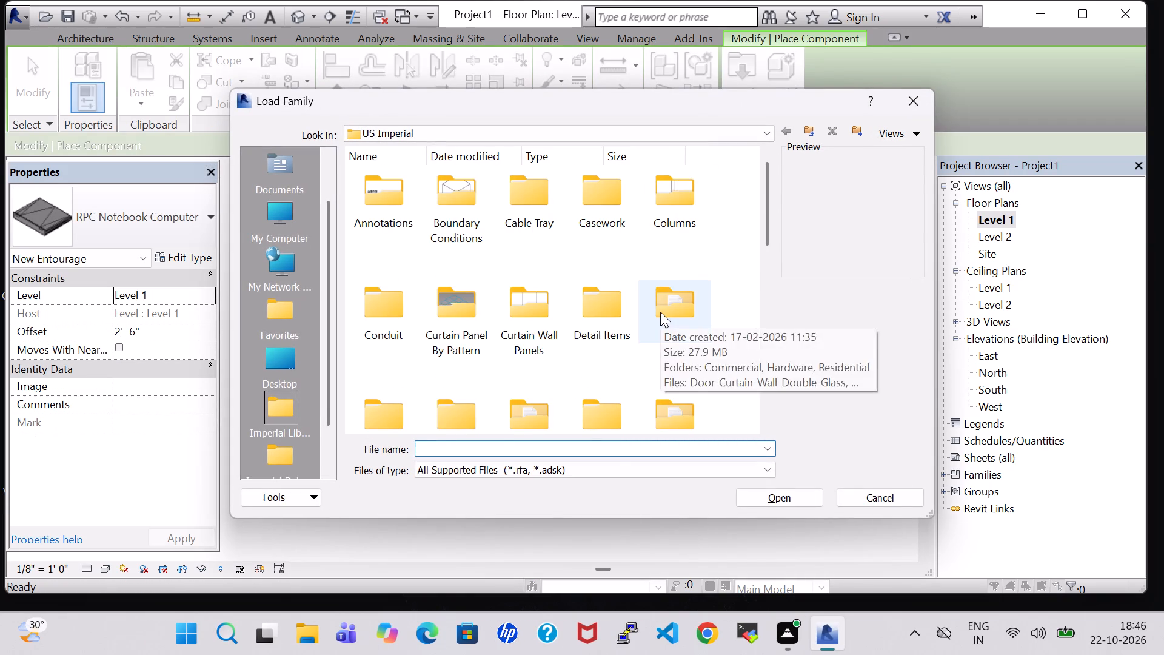
scroll(660, 312, "down", 1)
scroll(523, 290, "up", 1)
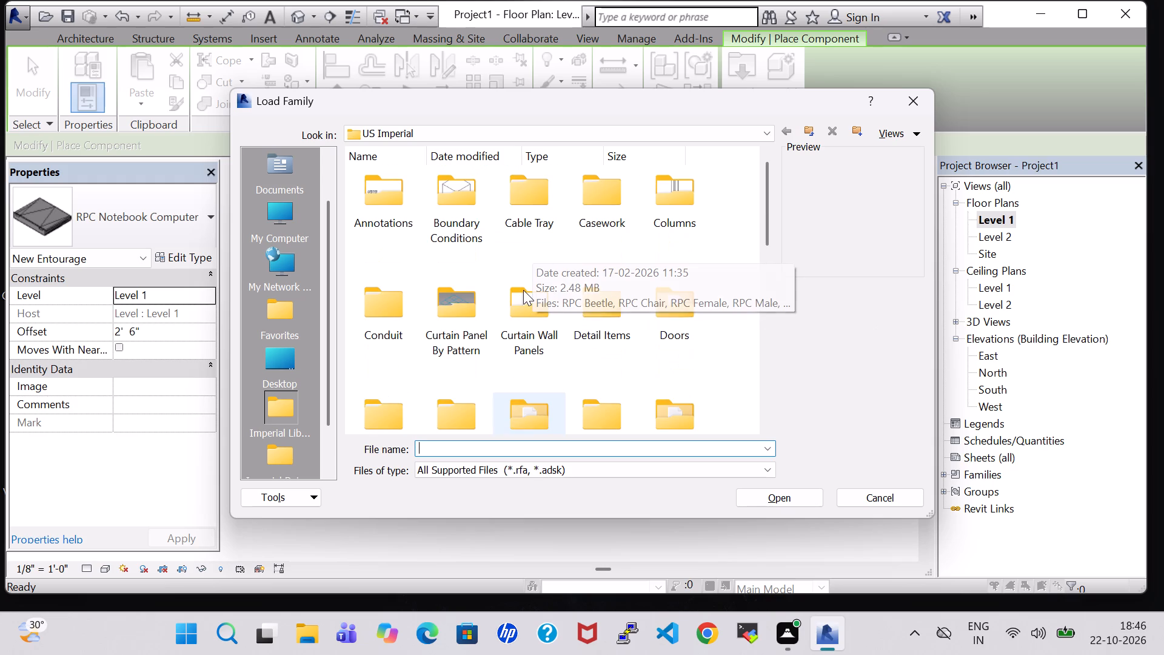
scroll(533, 321, "down", 1)
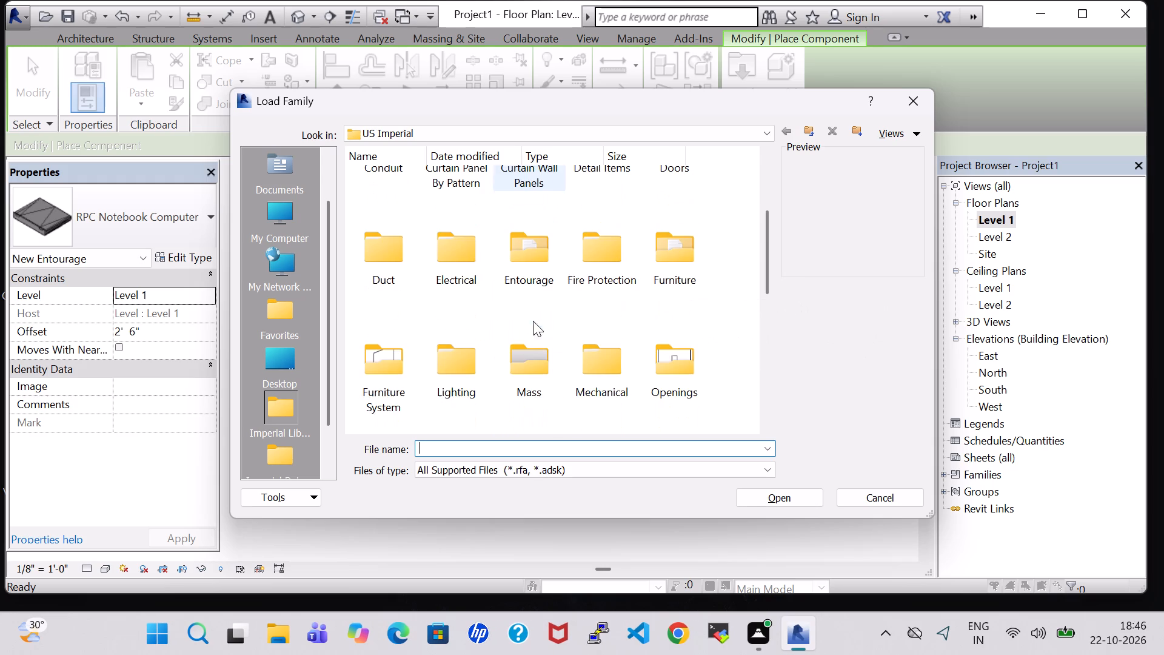
scroll(469, 264, "up", 2)
scroll(708, 250, "down", 1)
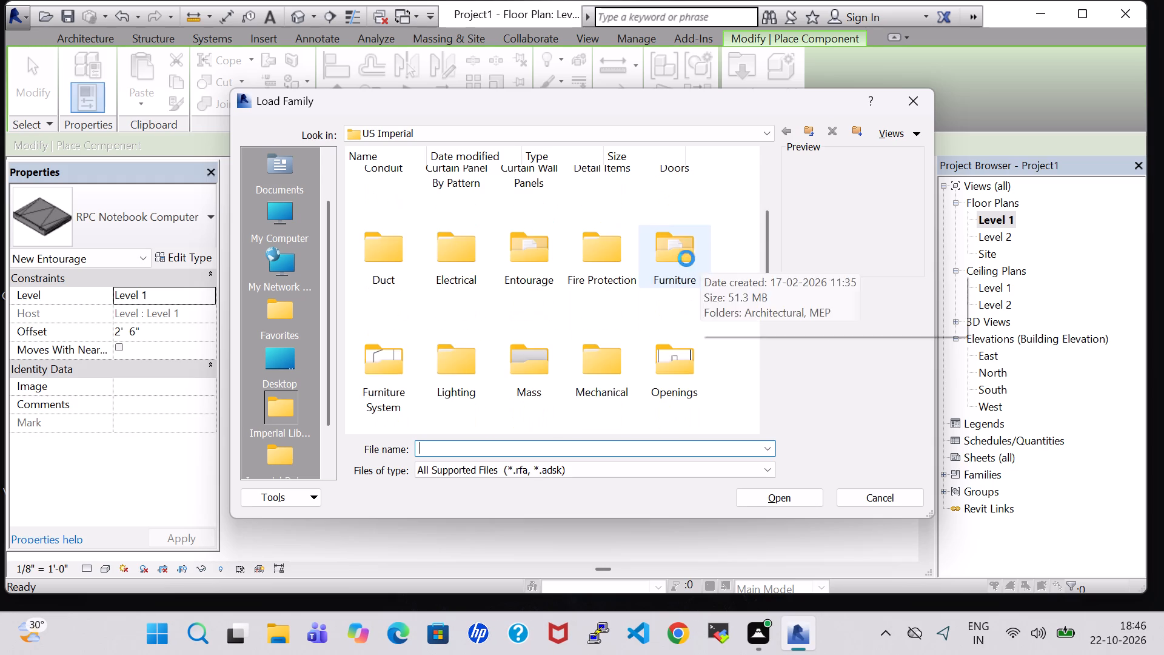
double_click(686, 258)
double_click(470, 202)
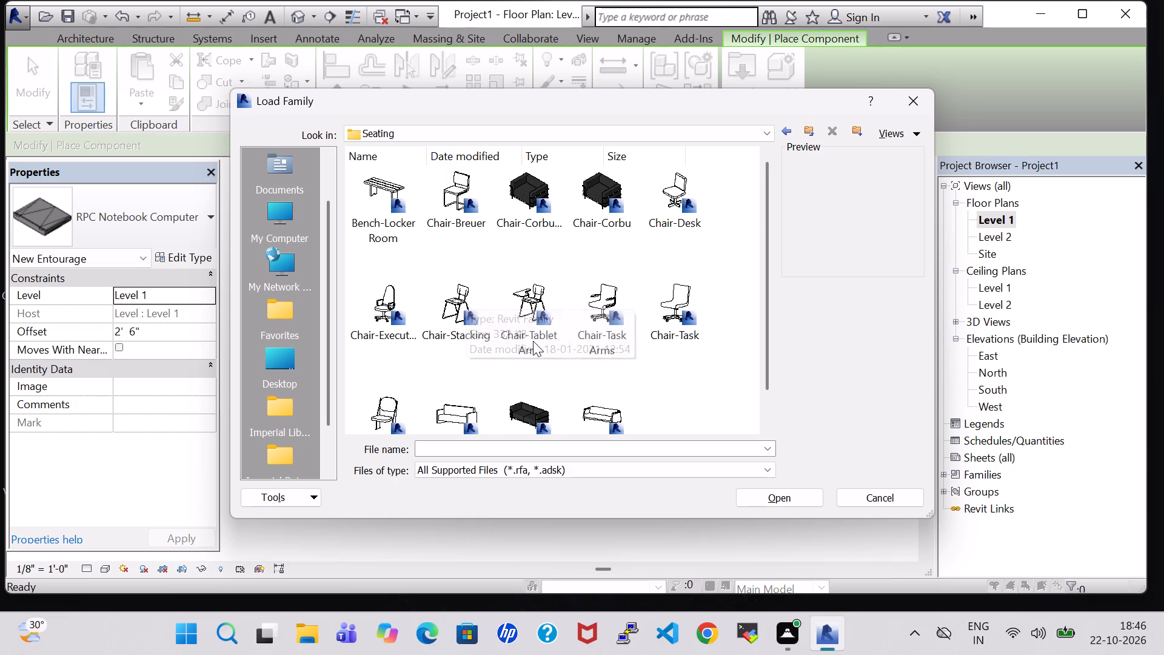
left_click(783, 125)
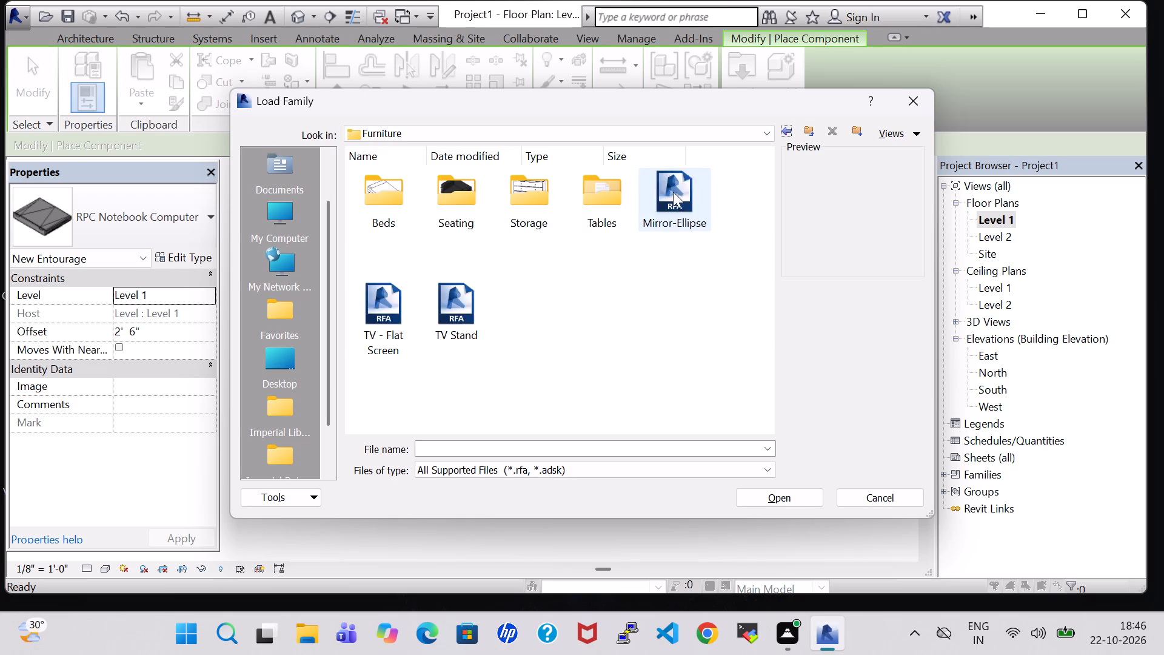
double_click(618, 187)
left_click(615, 208)
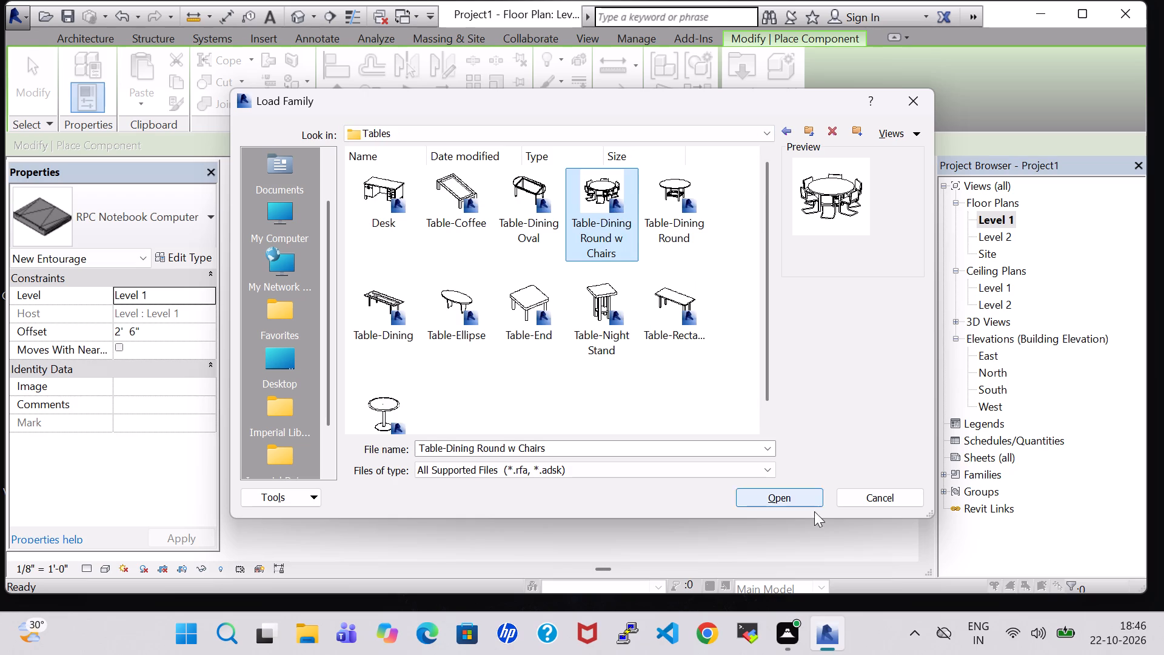
left_click(812, 500)
Place a 36" Diameter Table-Dining Round w Chairs in the dining/living room, about 3'-7" from the kitchen wall.
scroll(555, 358, "up", 5)
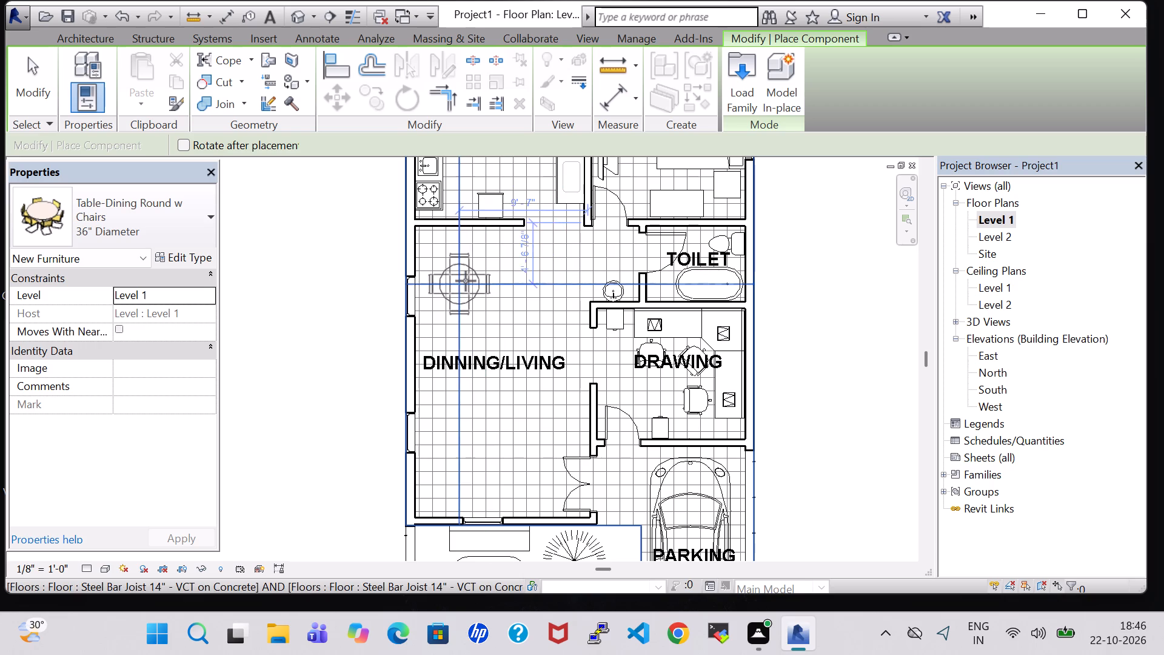
left_click(472, 276)
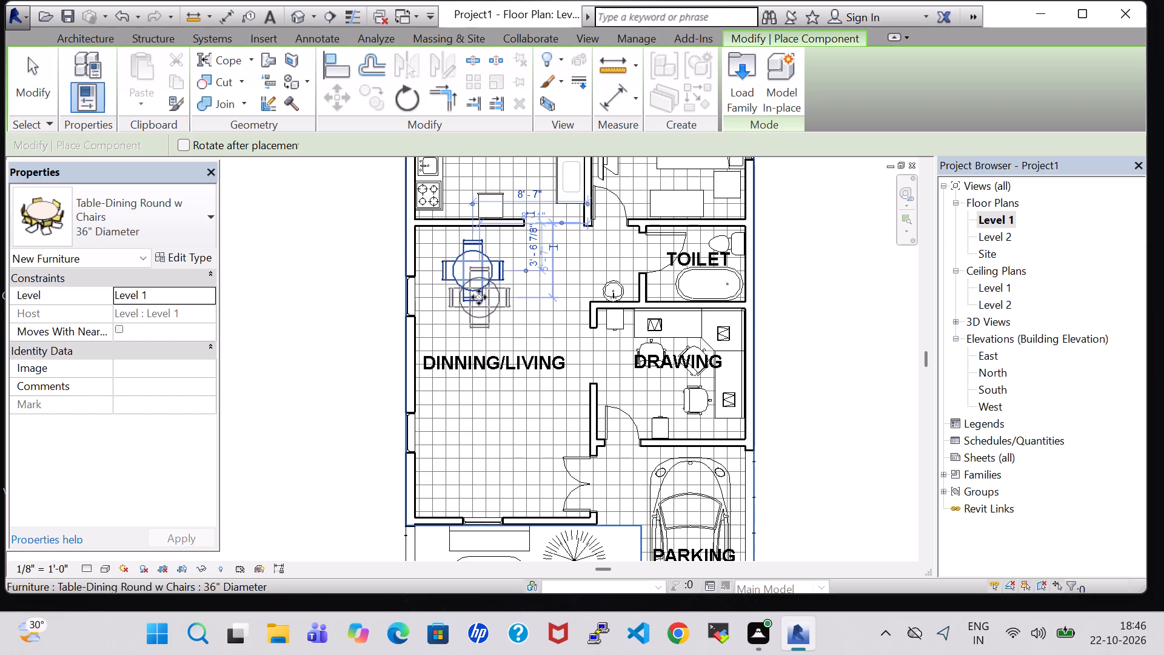
key("Escape")
key("Escape")
Change the round dining table with chairs to the 60" Diameter type.
left_click(479, 283)
left_click(184, 209)
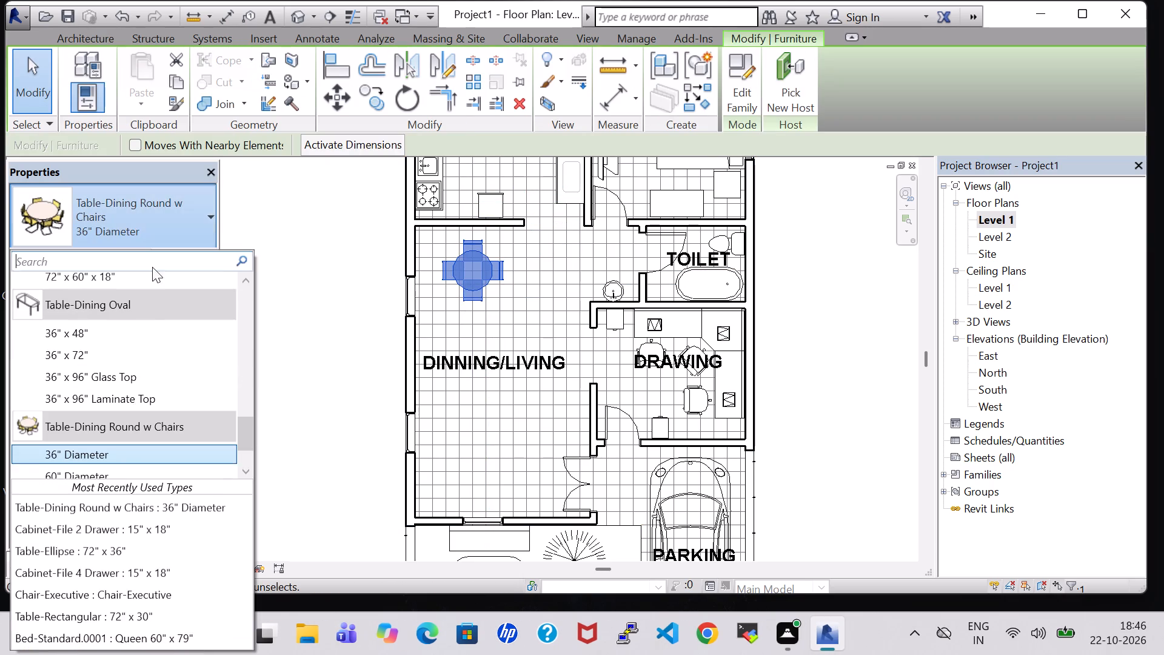
scroll(126, 373, "down", 1)
left_click(119, 434)
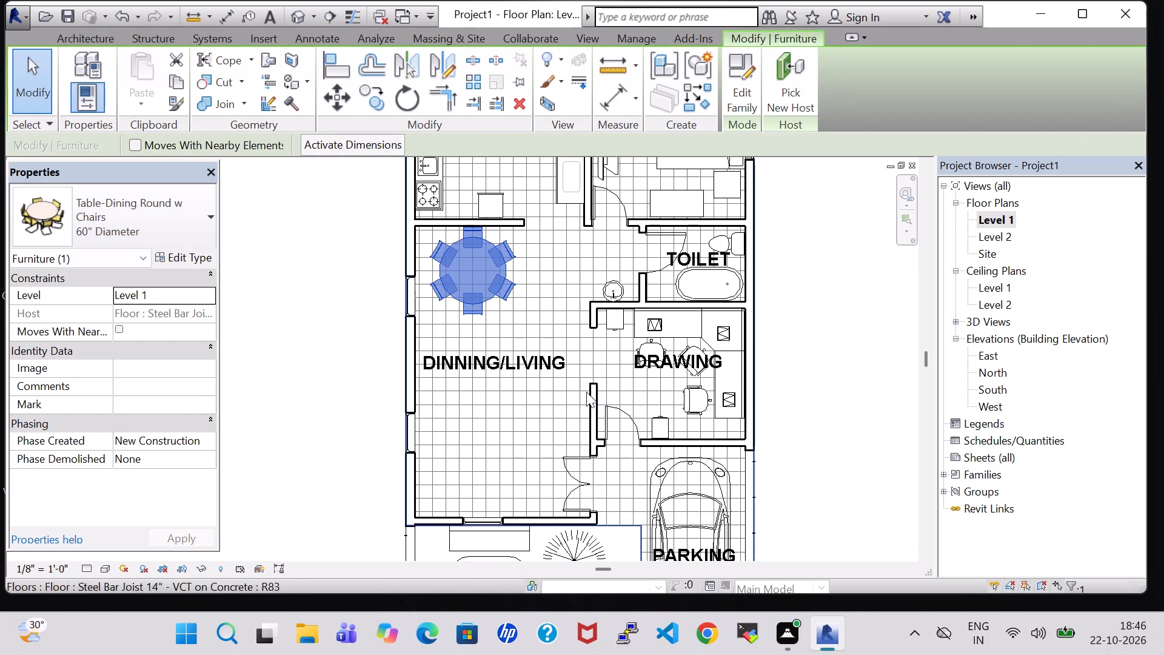
left_click(826, 343)
Nudge the round dining table away from the kitchen wall and slightly away from the exterior wall.
left_click(484, 278)
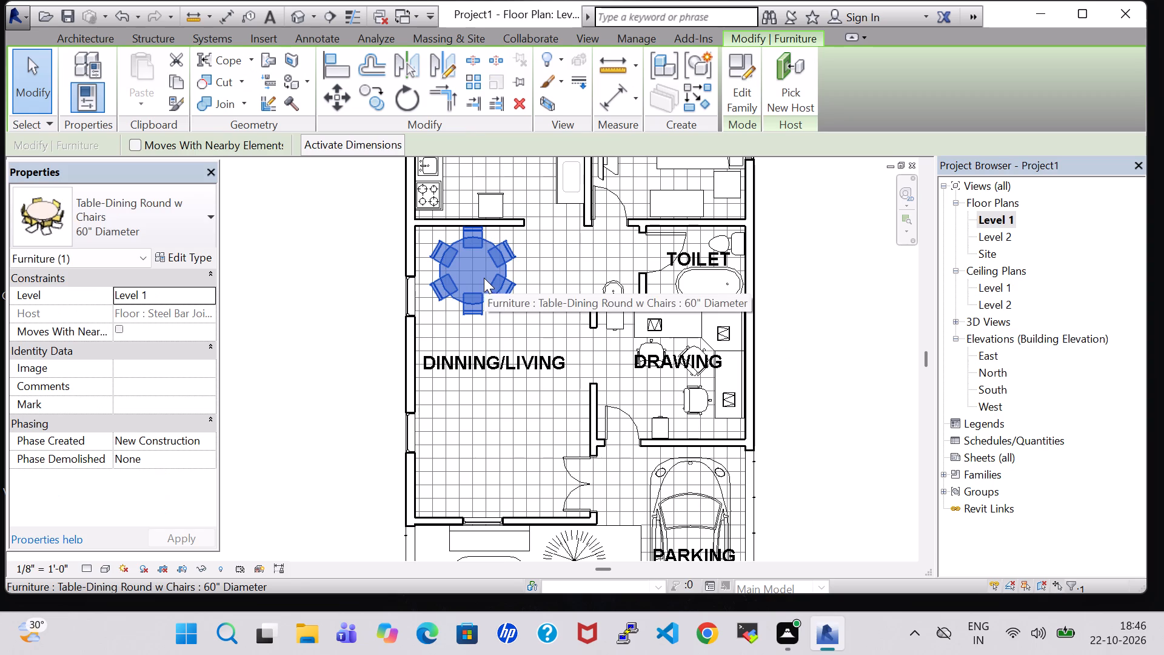
key("Down")
key("Down")
key("Down")
key("Down")
key("Down")
key("Down")
key("Right")
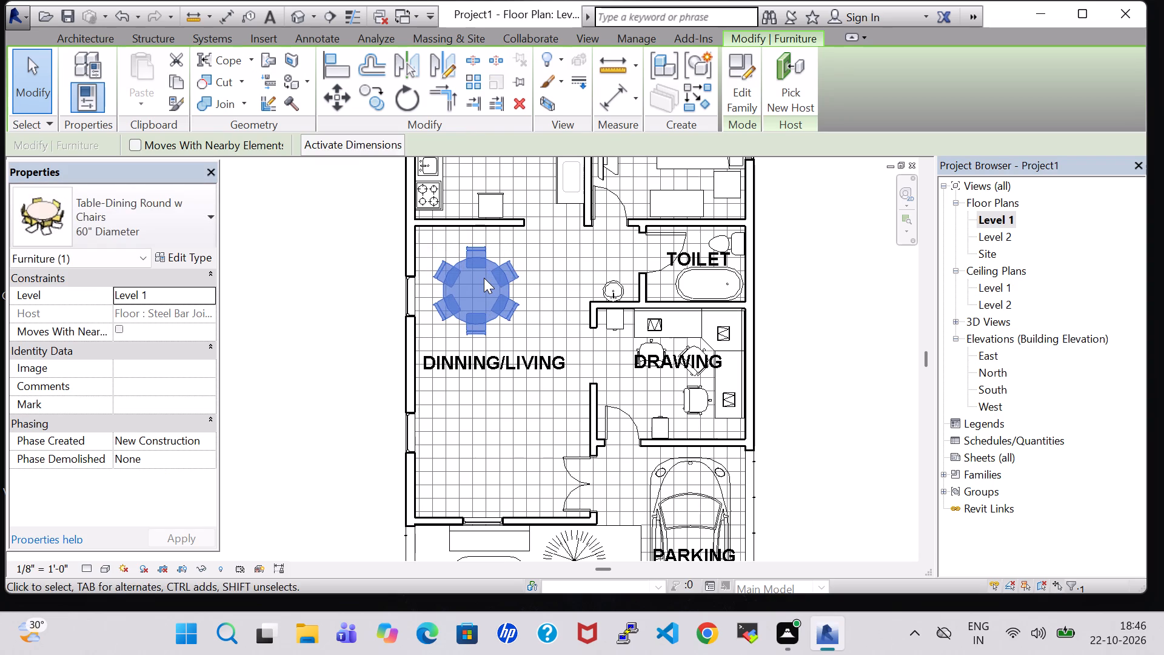
left_click(361, 281)
Load the Sofa-Pensi family from the US Imperial library's Furniture > Seating folder for the dining/living room.
scroll(361, 281, "down", 1)
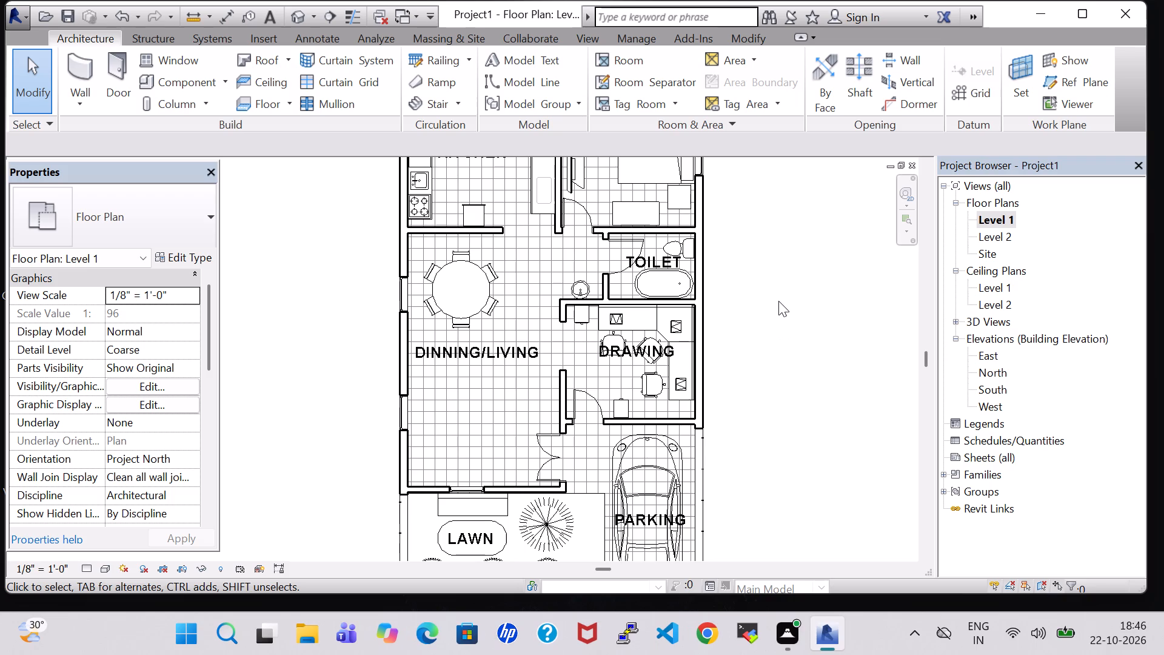
middle_click_drag(778, 301, 774, 263)
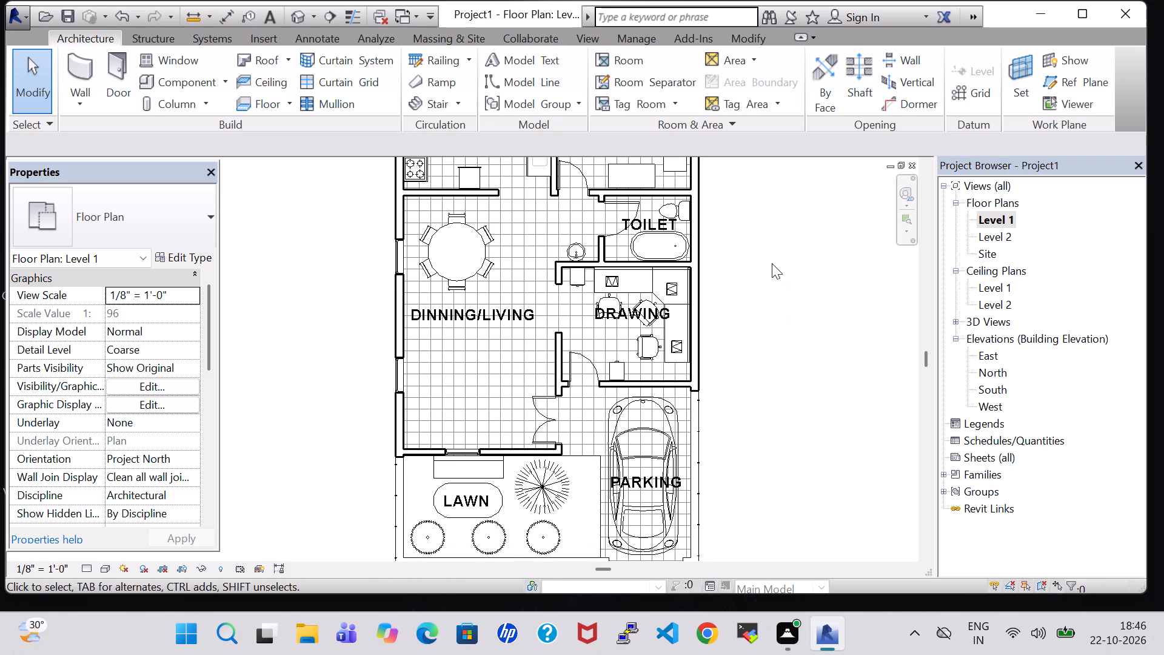
left_click(187, 81)
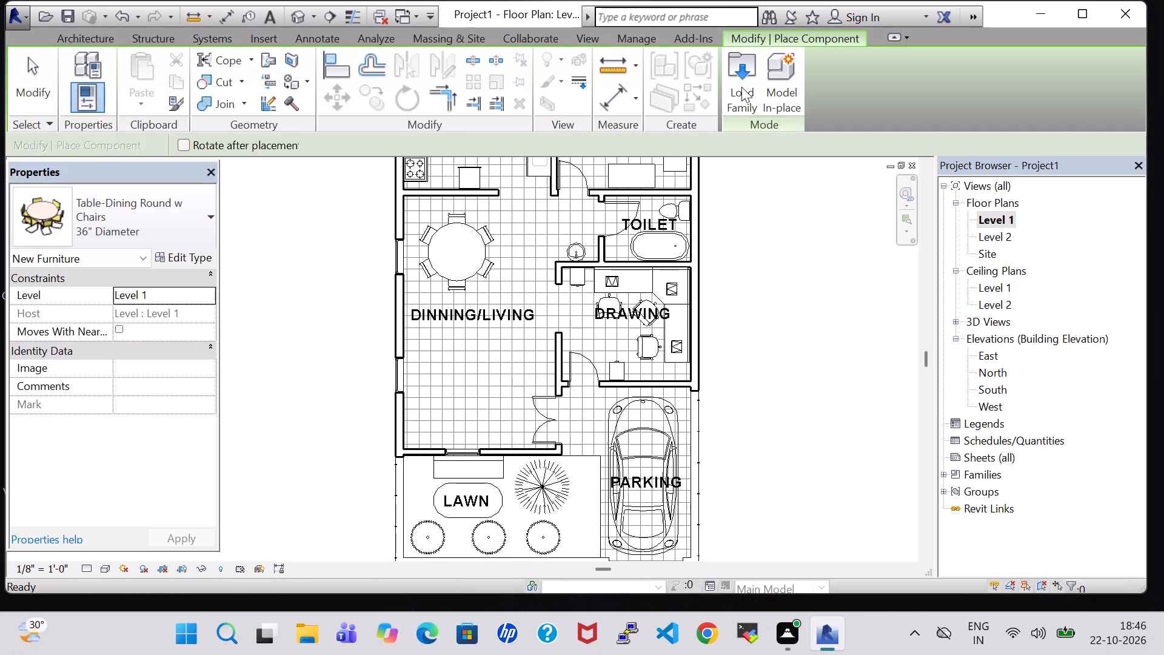
left_click(741, 87)
scroll(691, 327, "down", 3)
scroll(655, 295, "up", 1)
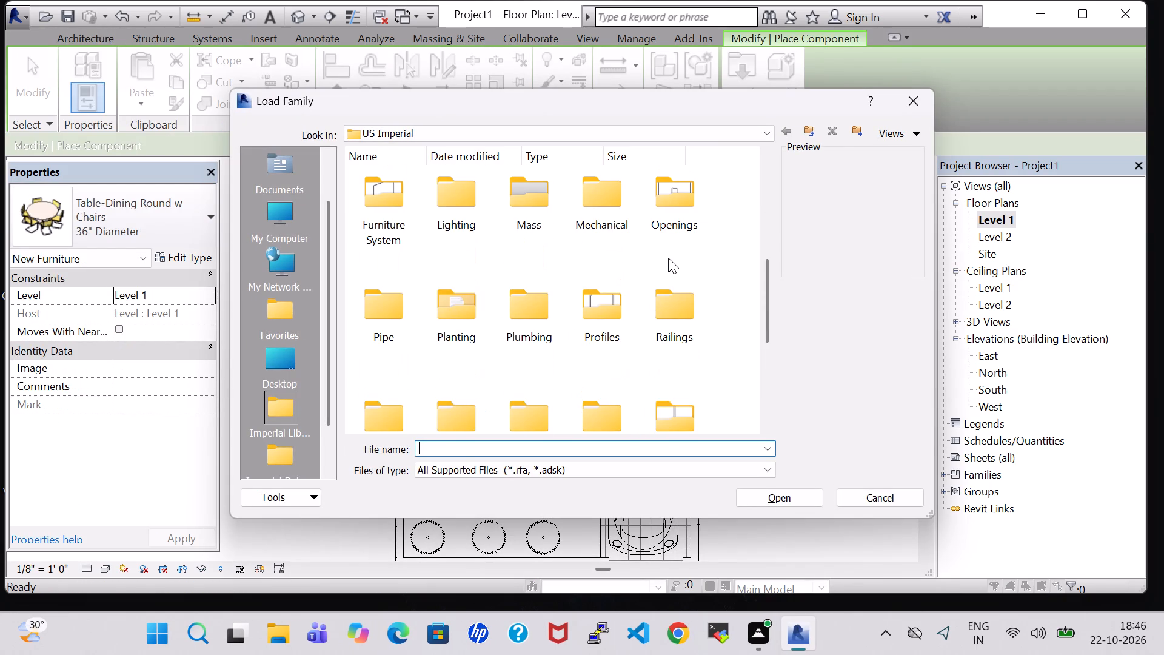
scroll(668, 258, "up", 1)
double_click(668, 258)
left_click(466, 205)
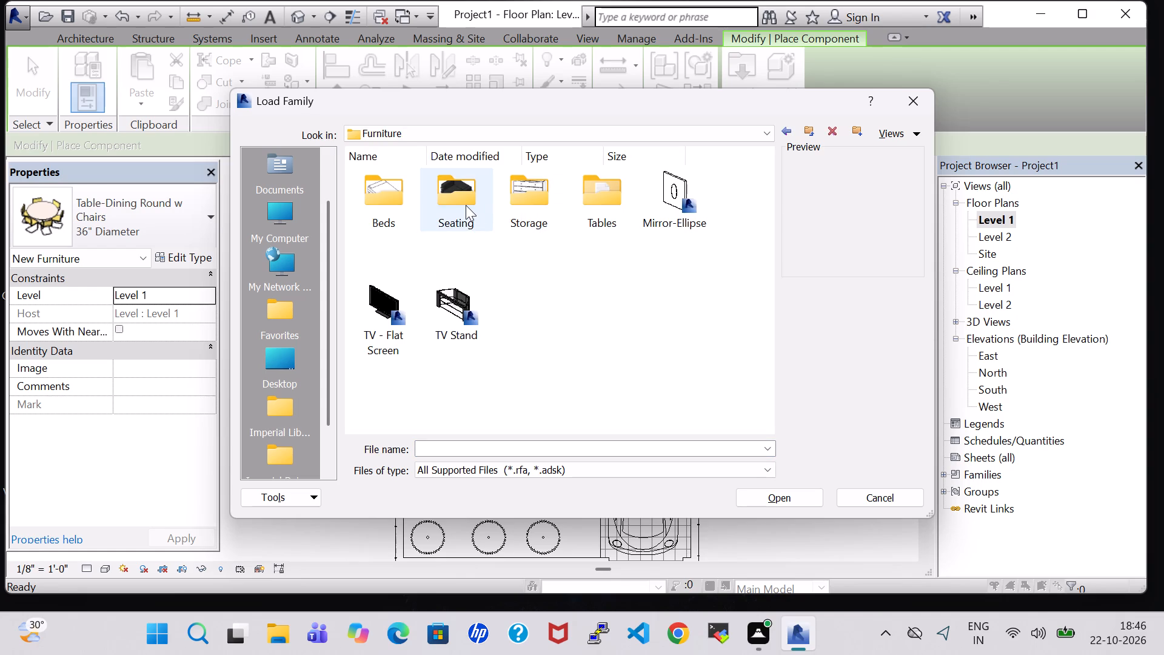
left_click(466, 205)
scroll(537, 228, "down", 1)
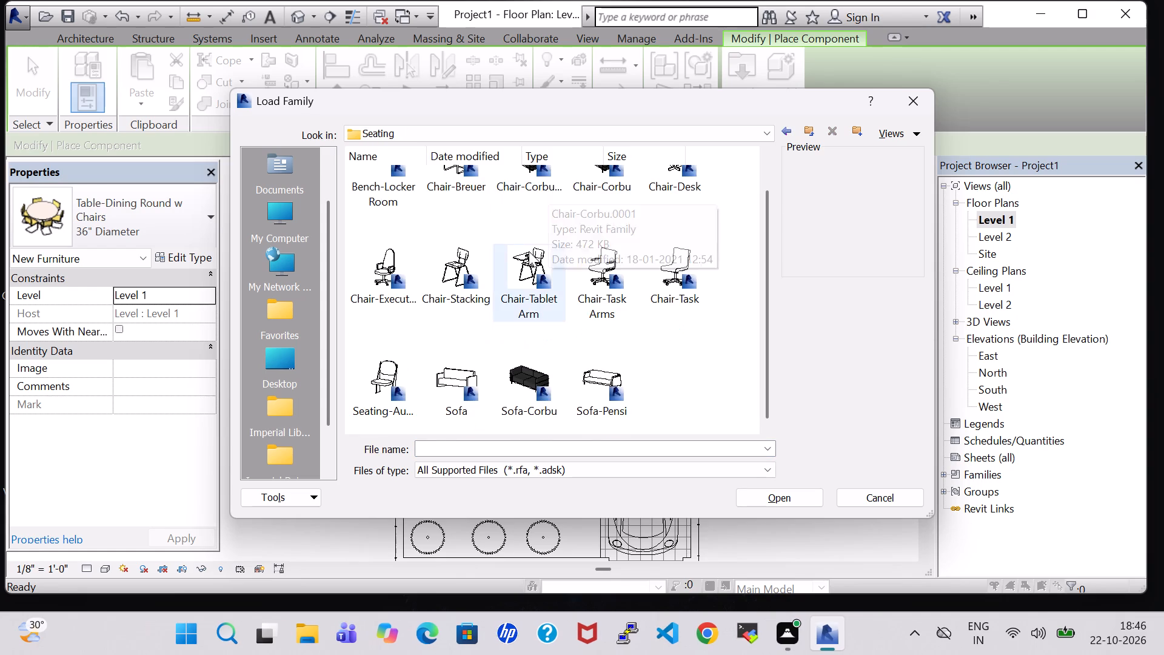
scroll(587, 387, "up", 1)
scroll(587, 387, "down", 1)
left_click(587, 385)
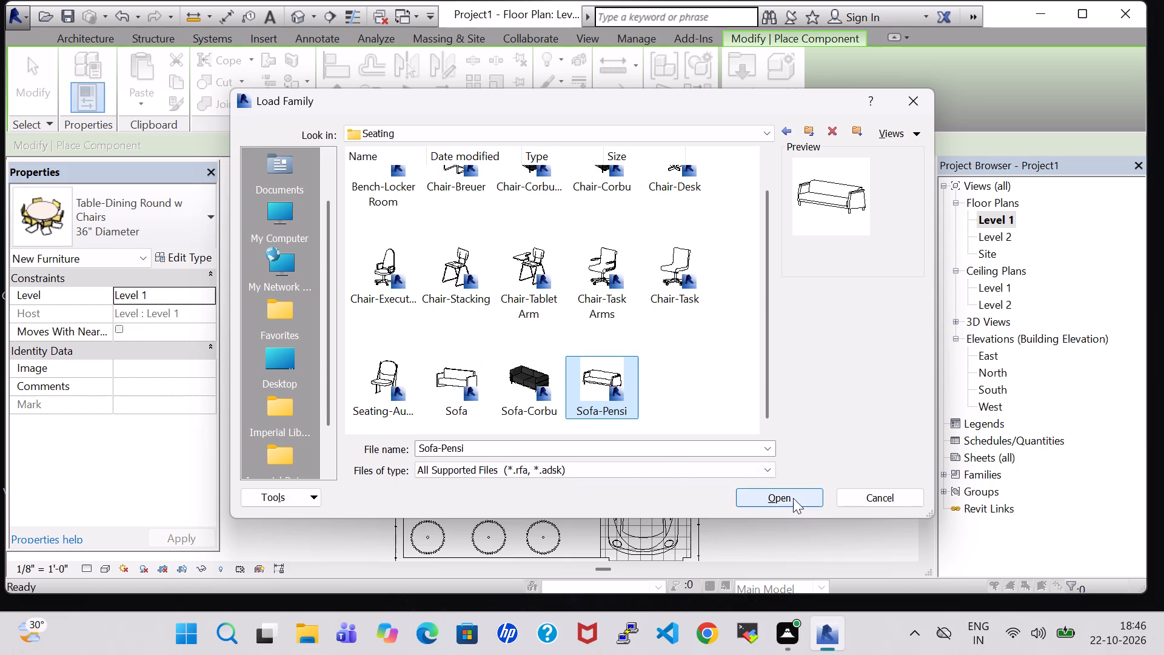
left_click(793, 498)
Place an 84" Sofa-Pensi, rotated to lie along the dining/living room's exterior wall at the window, about 1'-8" from the wall.
scroll(471, 392, "up", 4)
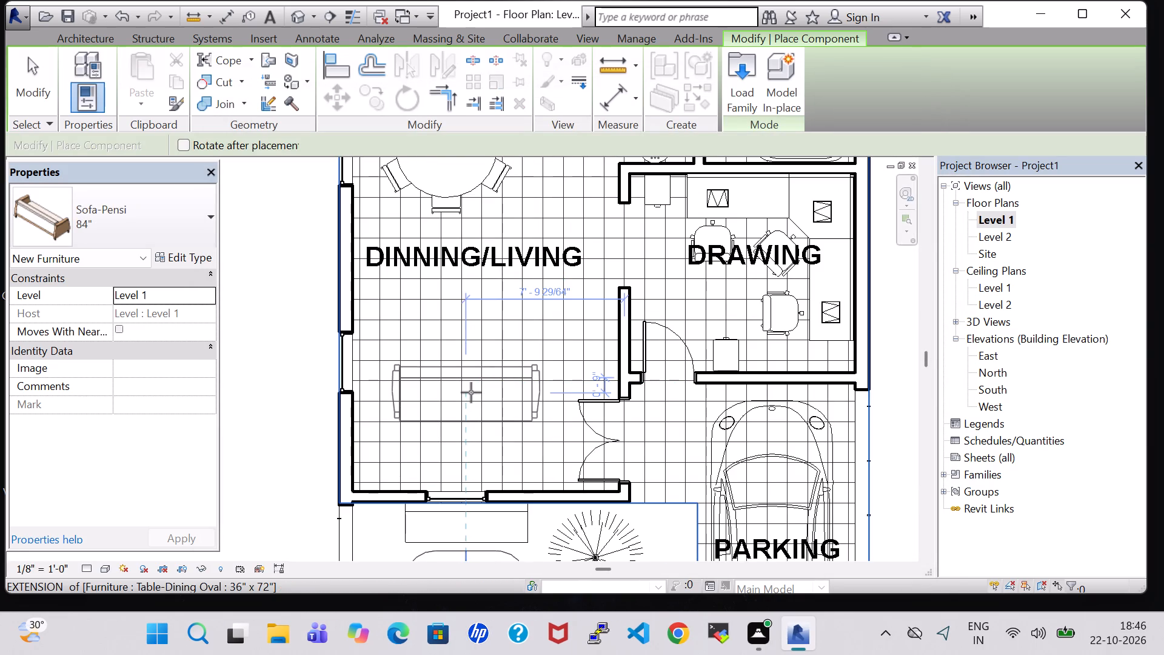
key("space")
scroll(410, 381, "up", 4)
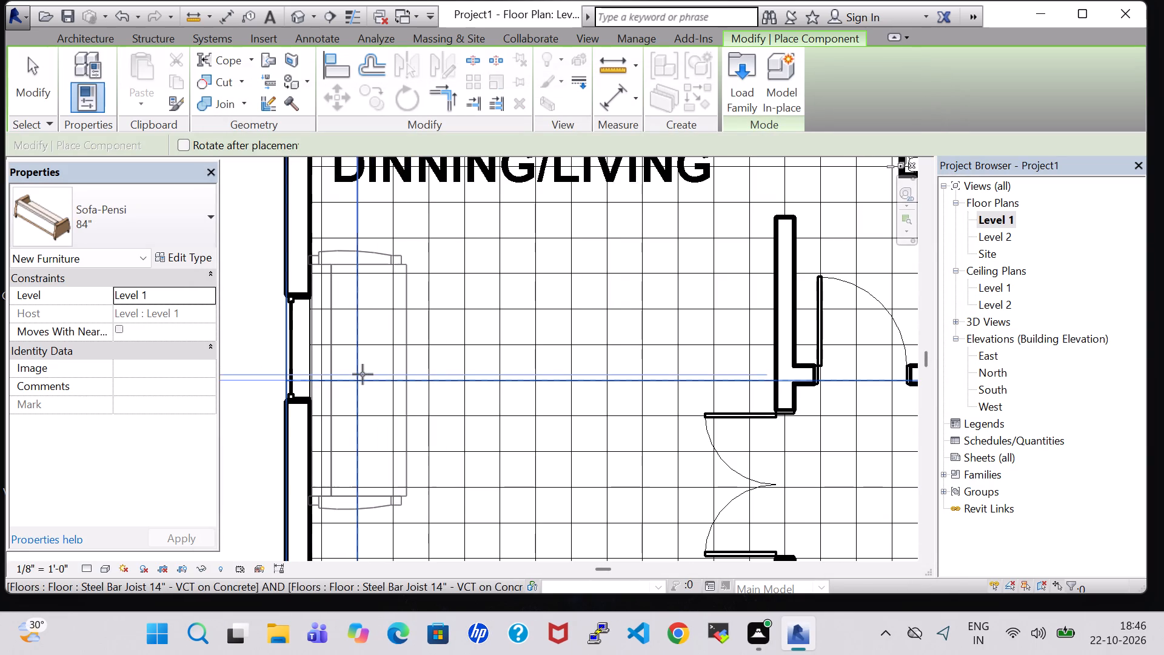
left_click(363, 374)
Place a second 84" Sofa-Pensi, rotated to lie along the lawn-side wall, about 6'-11" from the exterior wall.
key("space")
middle_click_drag(530, 409, 530, 406)
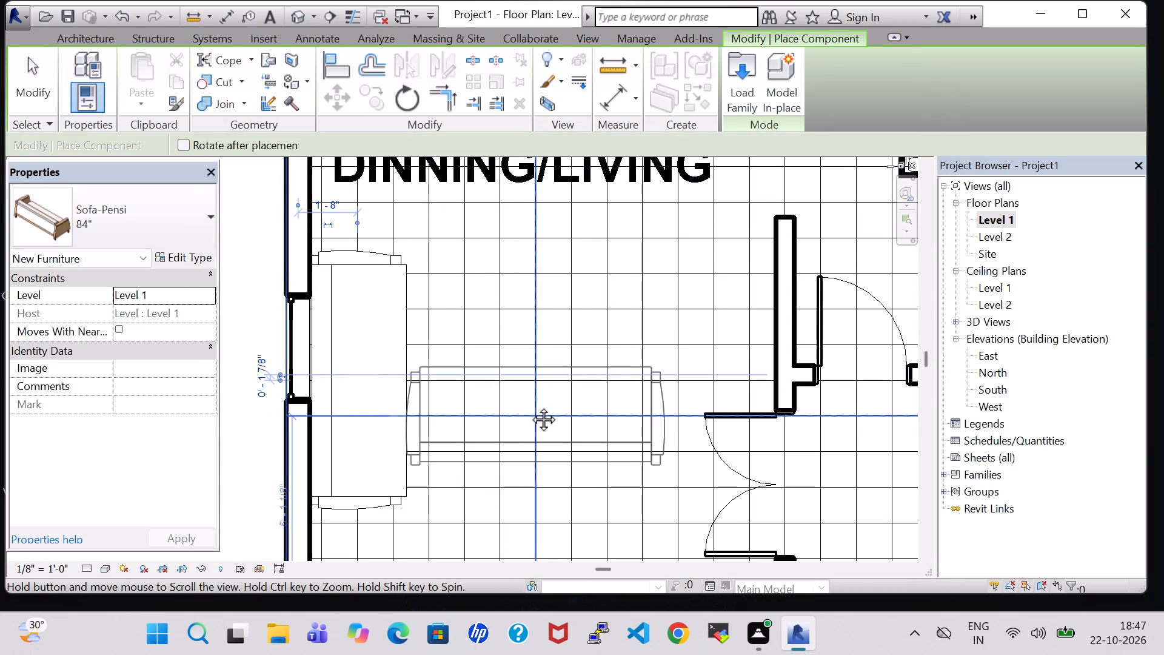
middle_click_drag(530, 406, 532, 258)
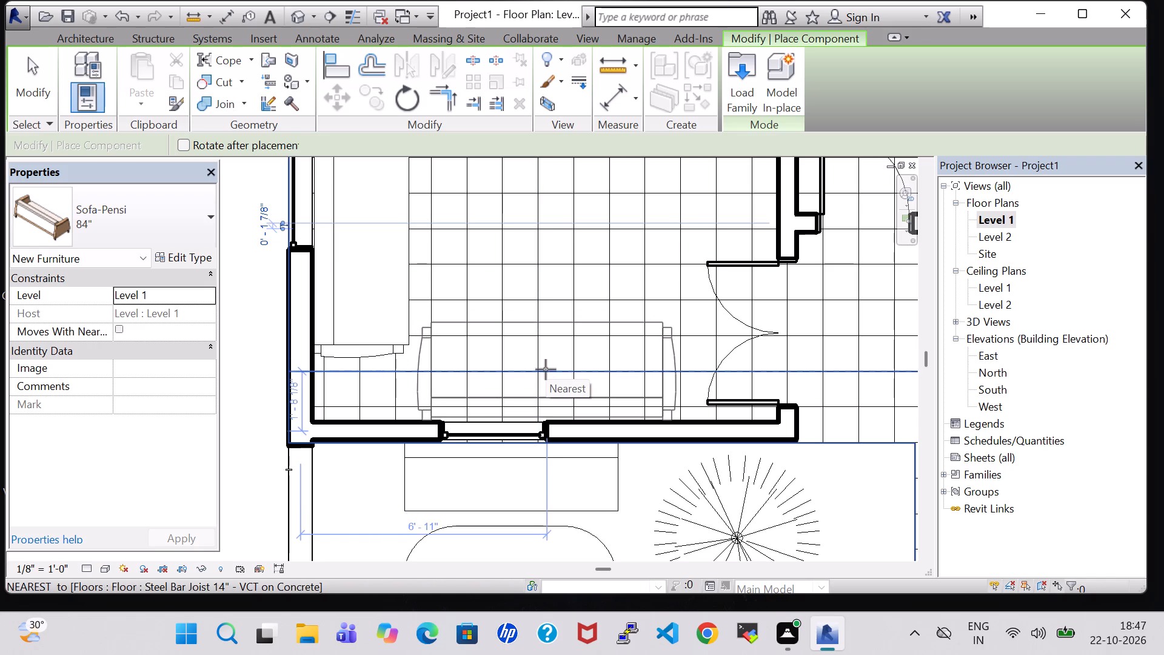
left_click(546, 369)
scroll(556, 311, "down", 6)
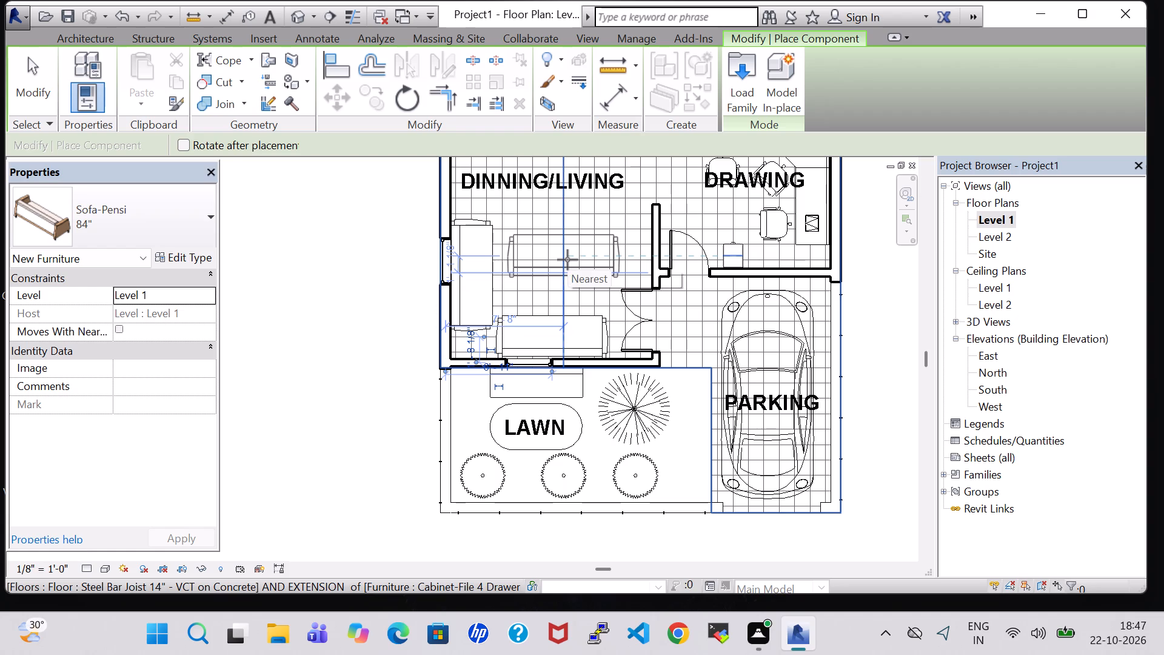
key("Escape")
key("Escape")
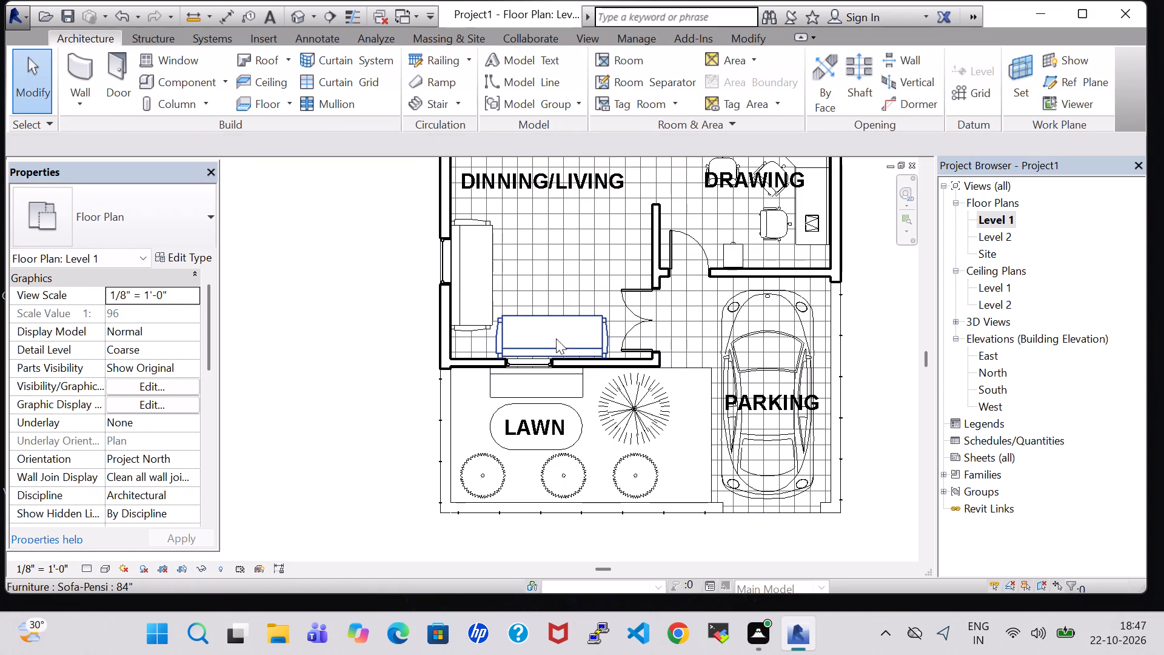
Change the sofa along the lawn-side wall to the 65" type.
left_click(555, 330)
left_click(186, 223)
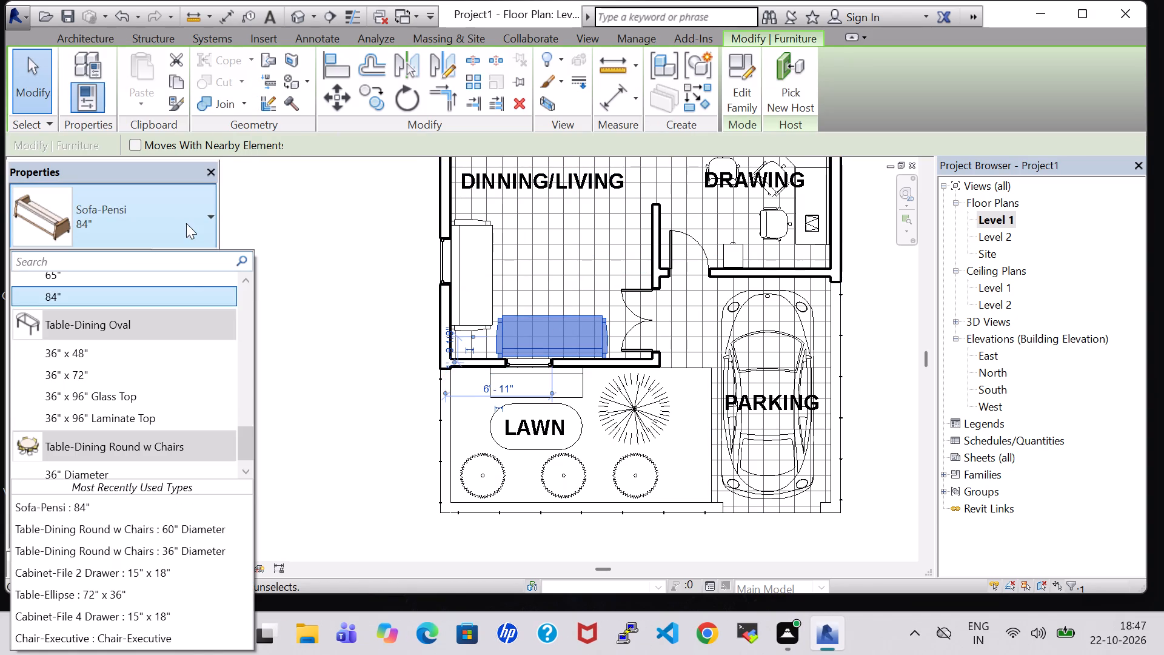
scroll(205, 400, "down", 1)
scroll(205, 400, "up", 2)
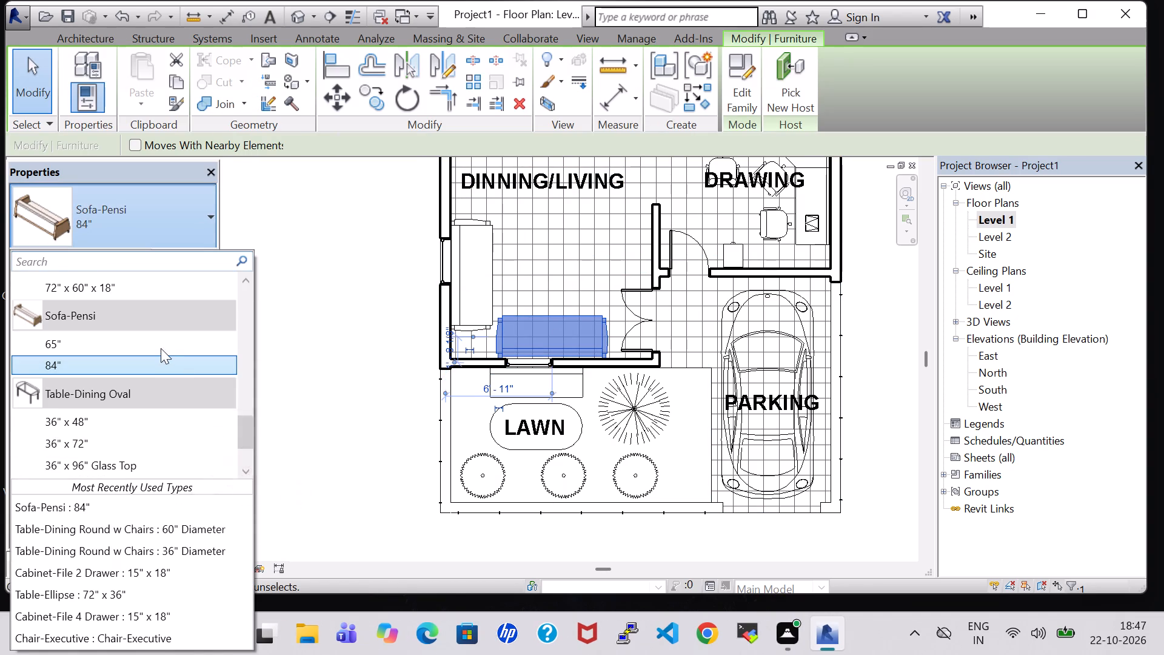
left_click(159, 344)
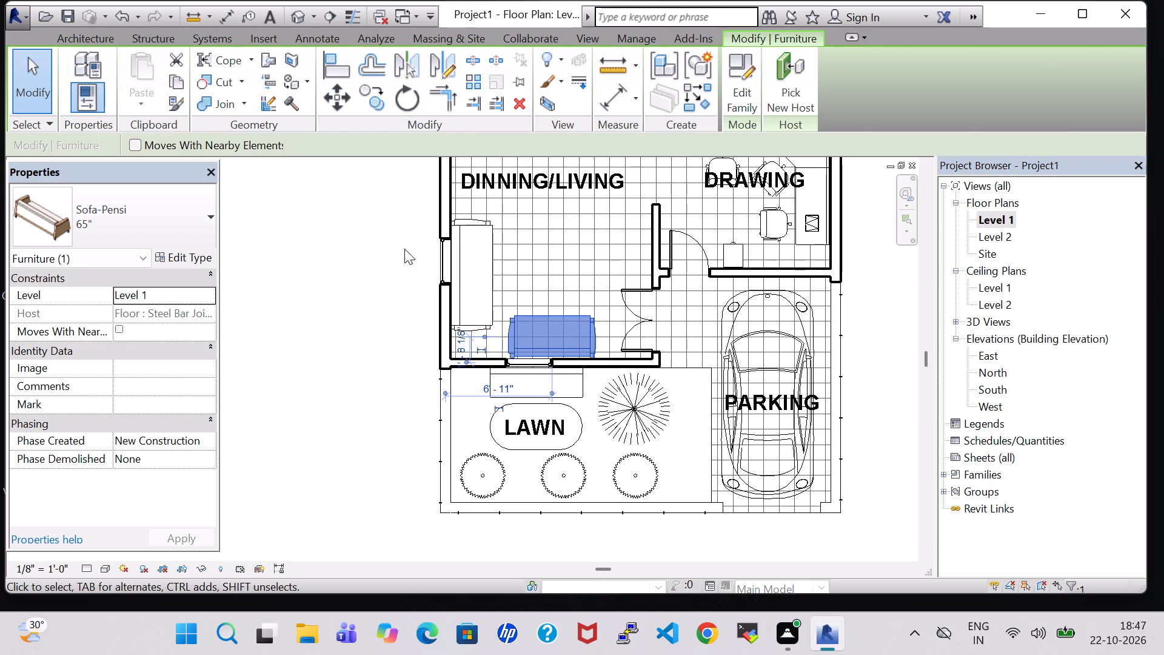
left_click(380, 256)
Inspect the placed sofas in the 3D view from several directions, and return to the Level 1 floor plan.
left_click(293, 18)
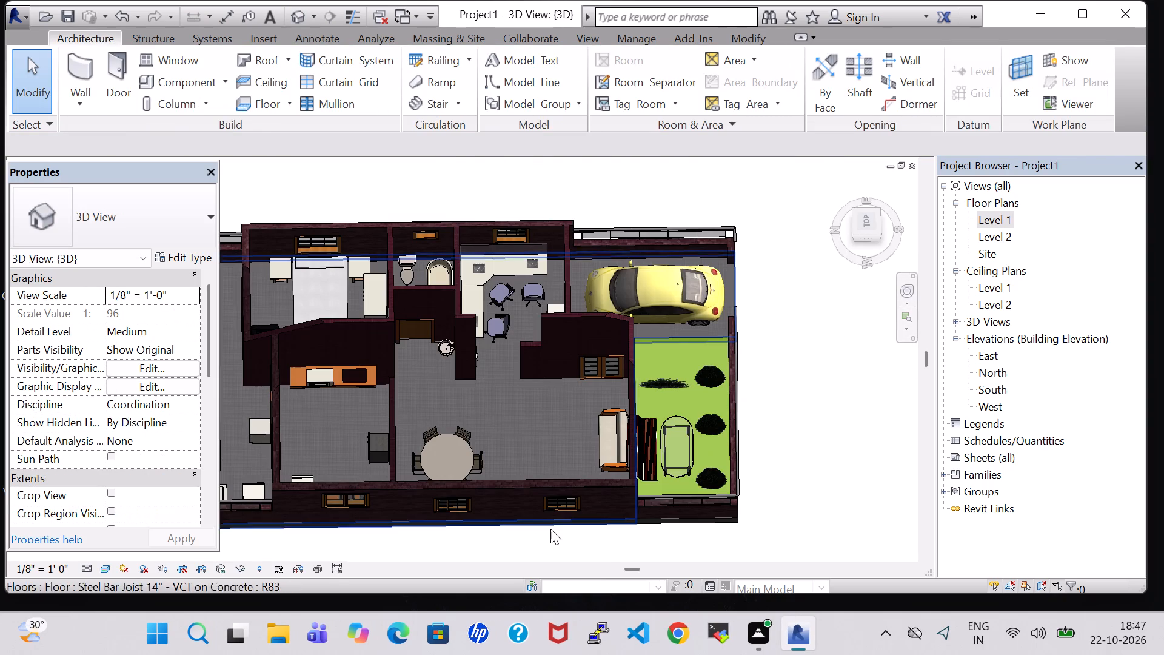
middle_click_drag(469, 543, 590, 526, "shift")
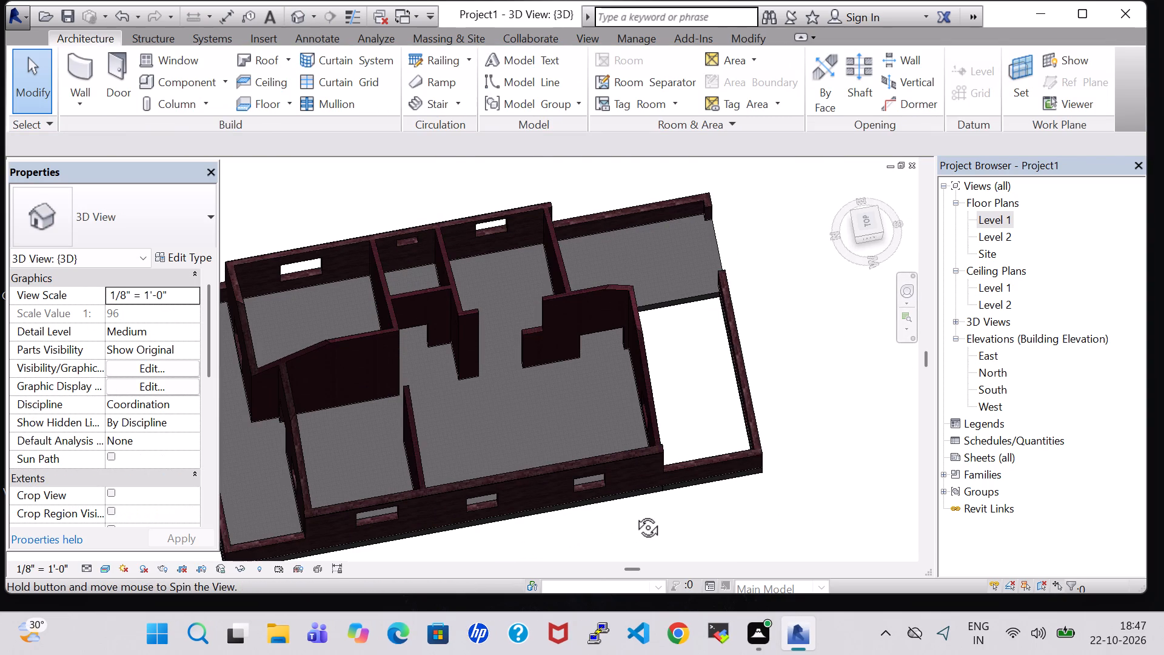
middle_click(632, 515, "shift")
middle_click_drag(638, 510, 717, 496, "shift")
middle_click_drag(721, 496, 732, 496, "shift")
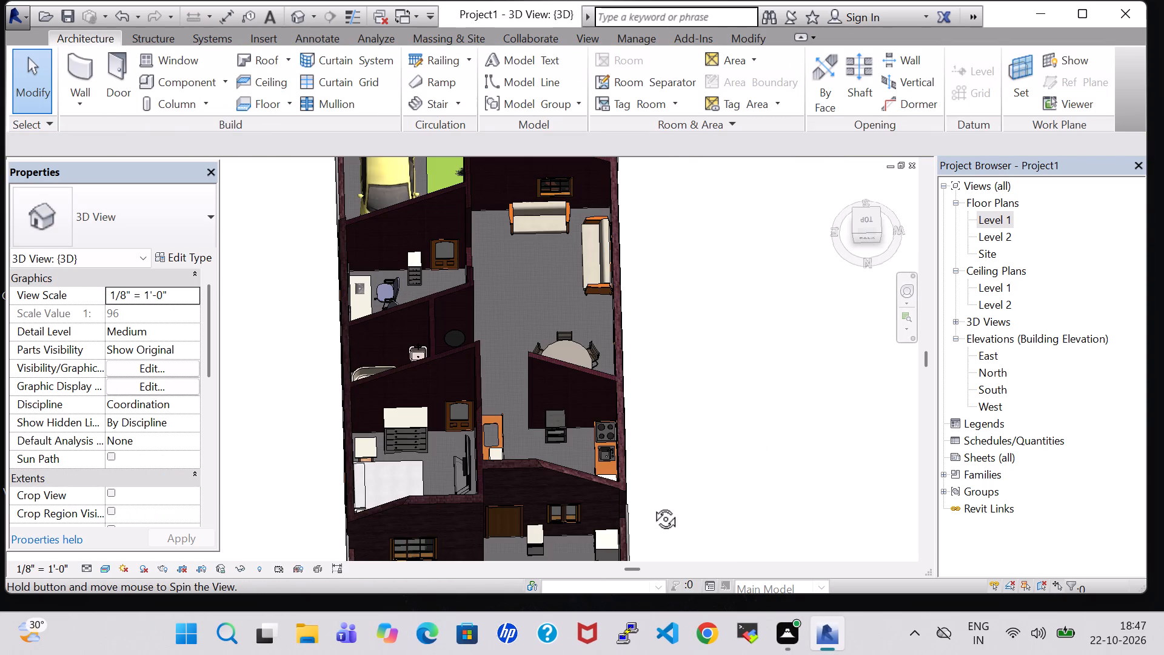
double_click(998, 217)
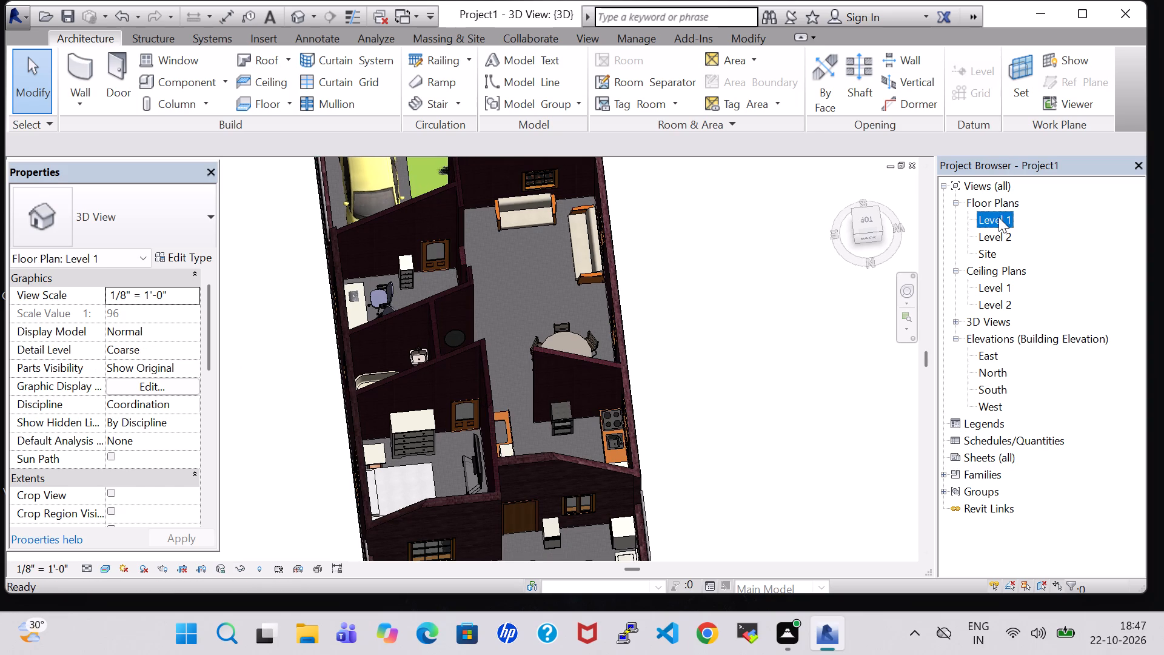
Nudge the 84" sofa along the exterior wall away from the lawn, to about 9'-3" from the lawn-side wall.
left_click(482, 264)
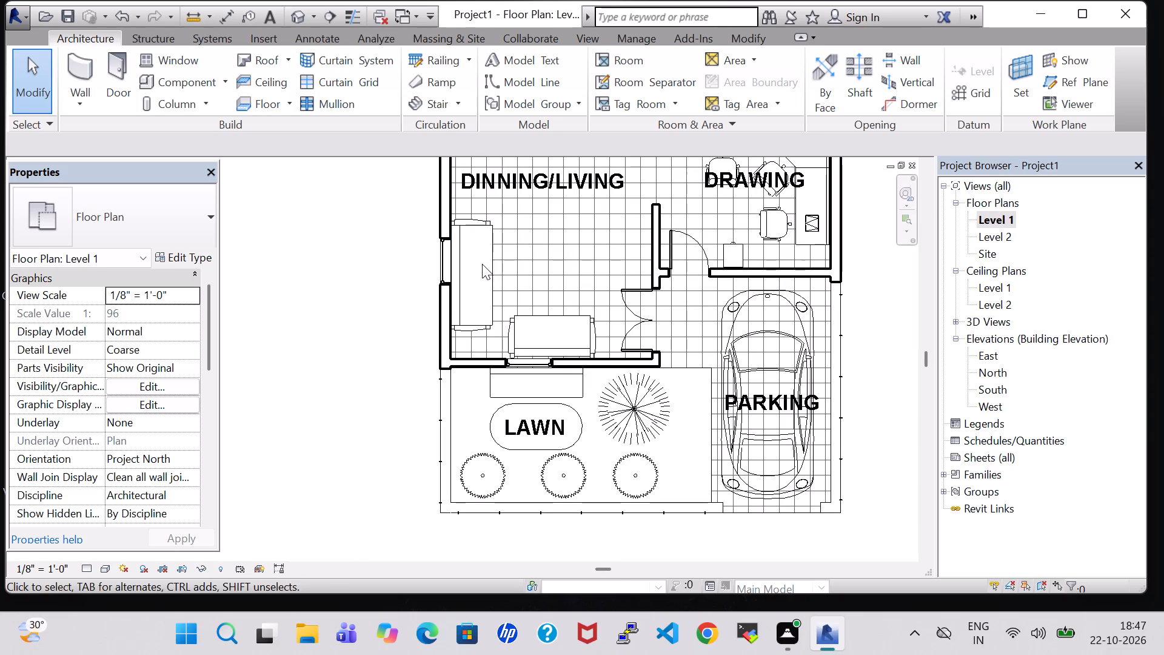
left_click(488, 224)
key("Up")
key("Up")
key("Up")
key("Up")
key("Up")
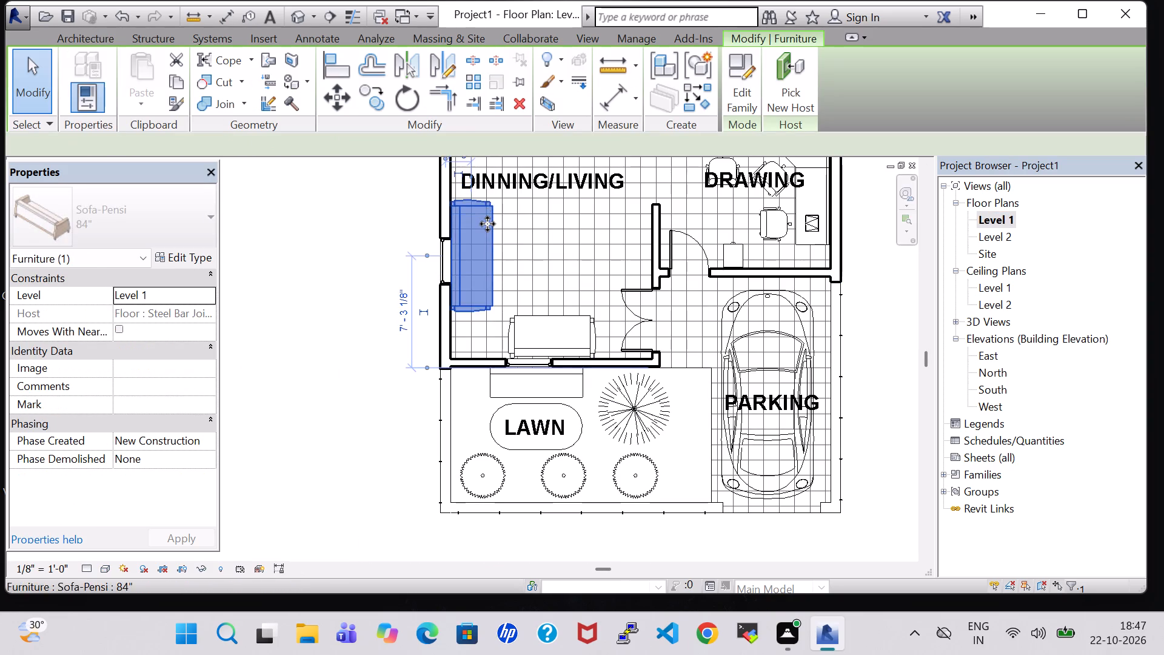
key("Up")
key("Up")
key("Up")
key("Up")
key("Up")
key("Up")
key("Up")
key("Up")
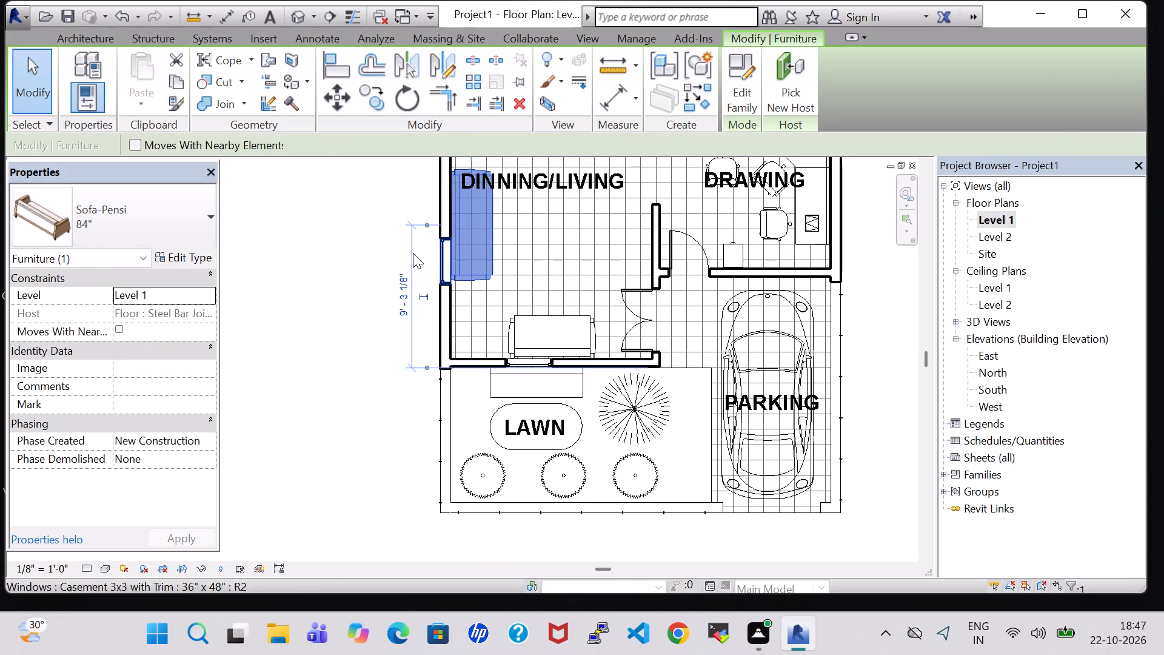
left_click(344, 269)
Load the Table-Round family from the US Imperial library's Furniture > Tables folder.
scroll(343, 272, "down", 1)
middle_click_drag(338, 272, 335, 346)
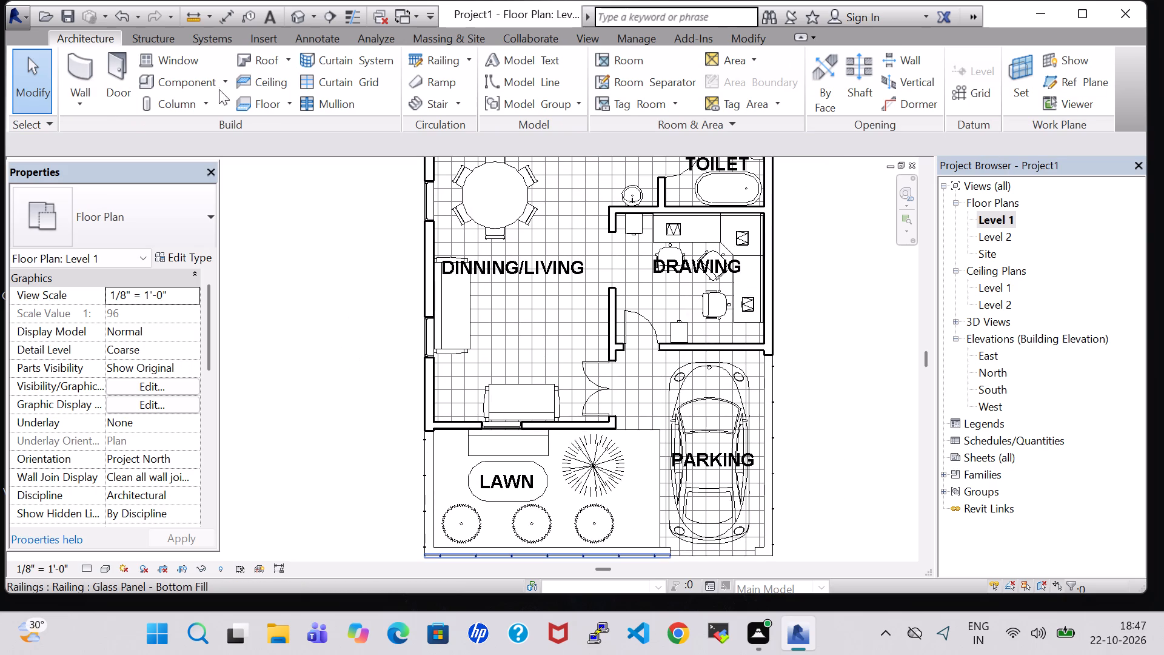
left_click(189, 76)
left_click(744, 84)
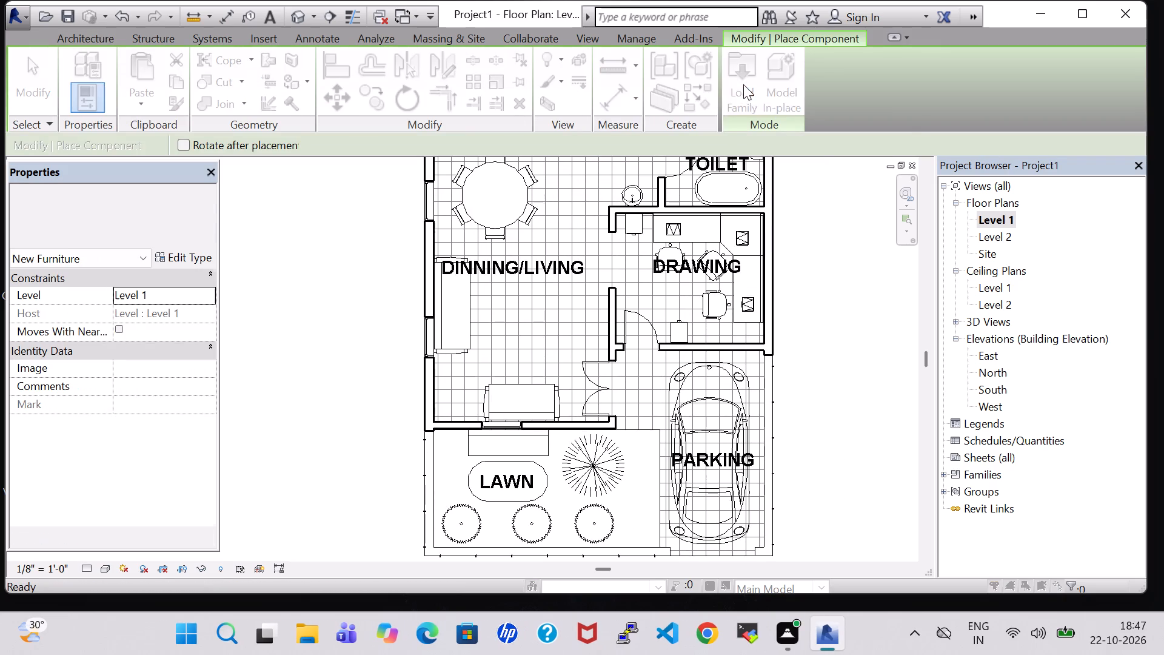
scroll(697, 262, "down", 1)
double_click(687, 240)
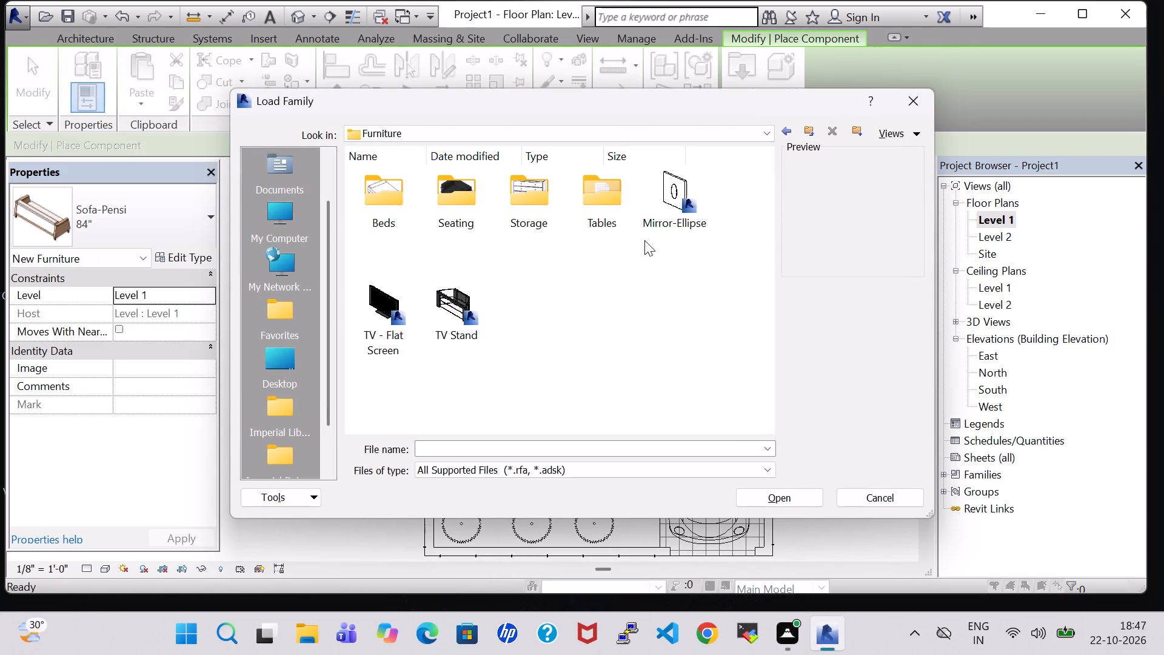
double_click(623, 203)
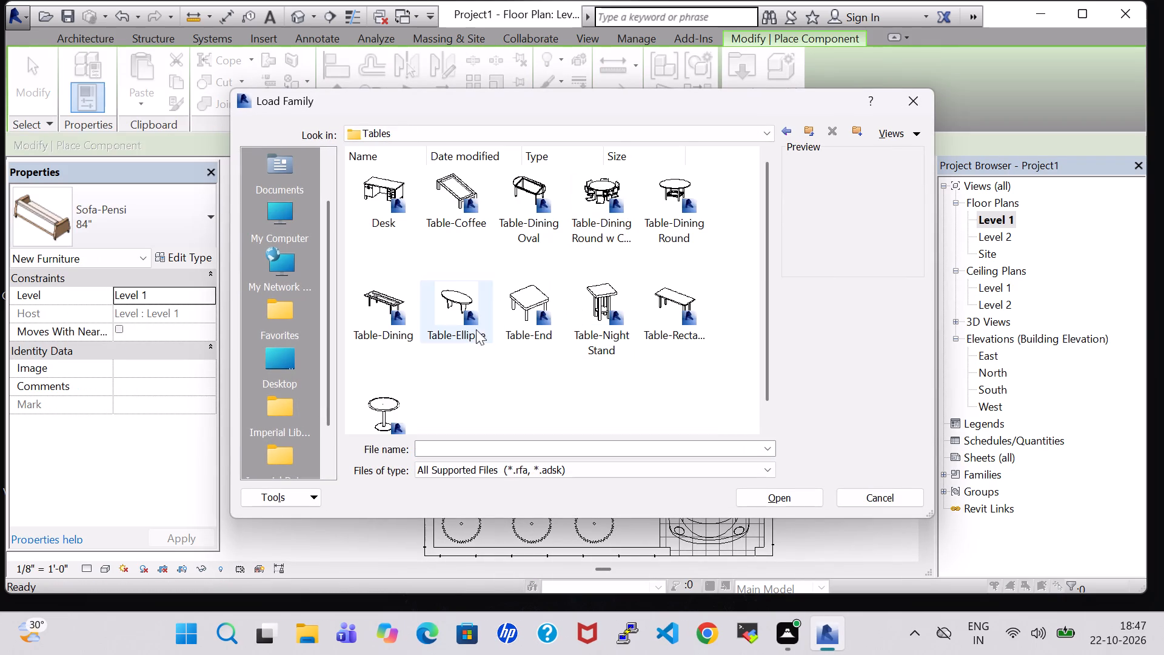
left_click(352, 400)
left_click(775, 504)
Place a 36" Diameter Table-Round in the corner between the two sofas, about 11'-4" from the opposite interior wall, and check it in 3D.
scroll(506, 459, "up", 4)
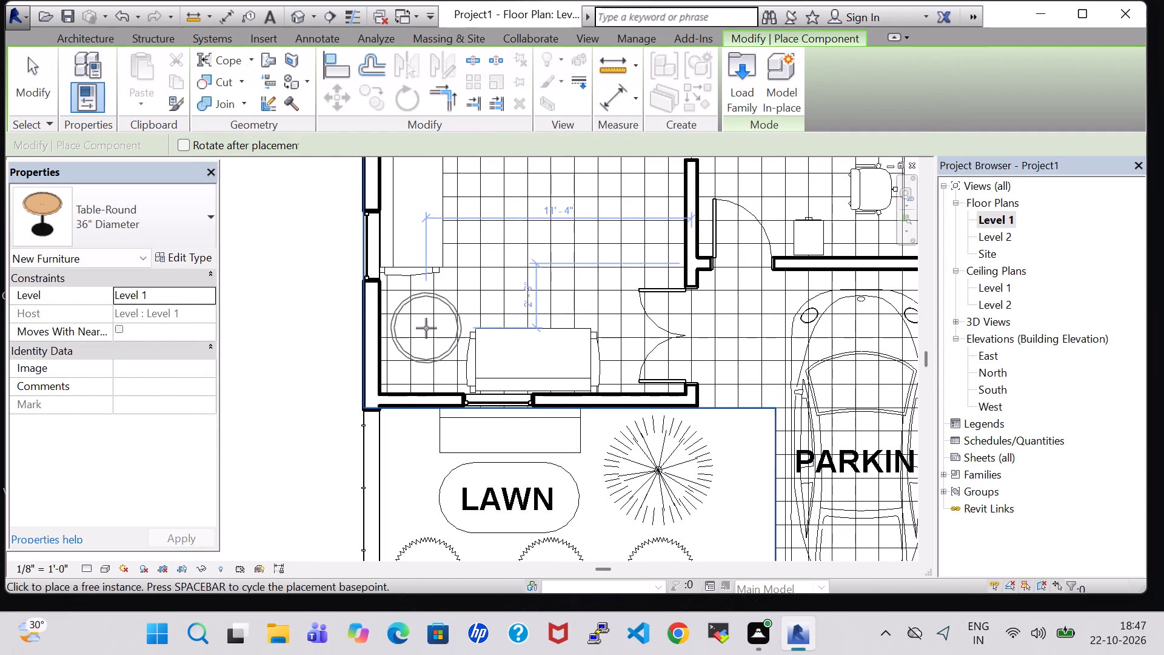
left_click(426, 328)
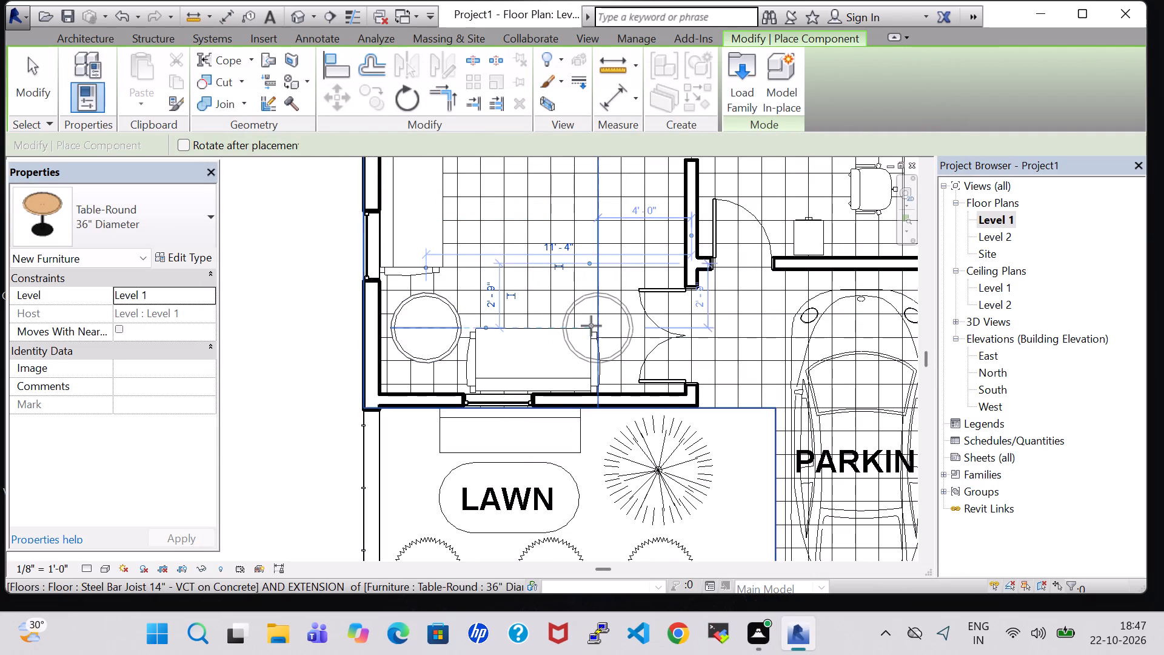
key("Escape")
key("Escape")
left_click(303, 16)
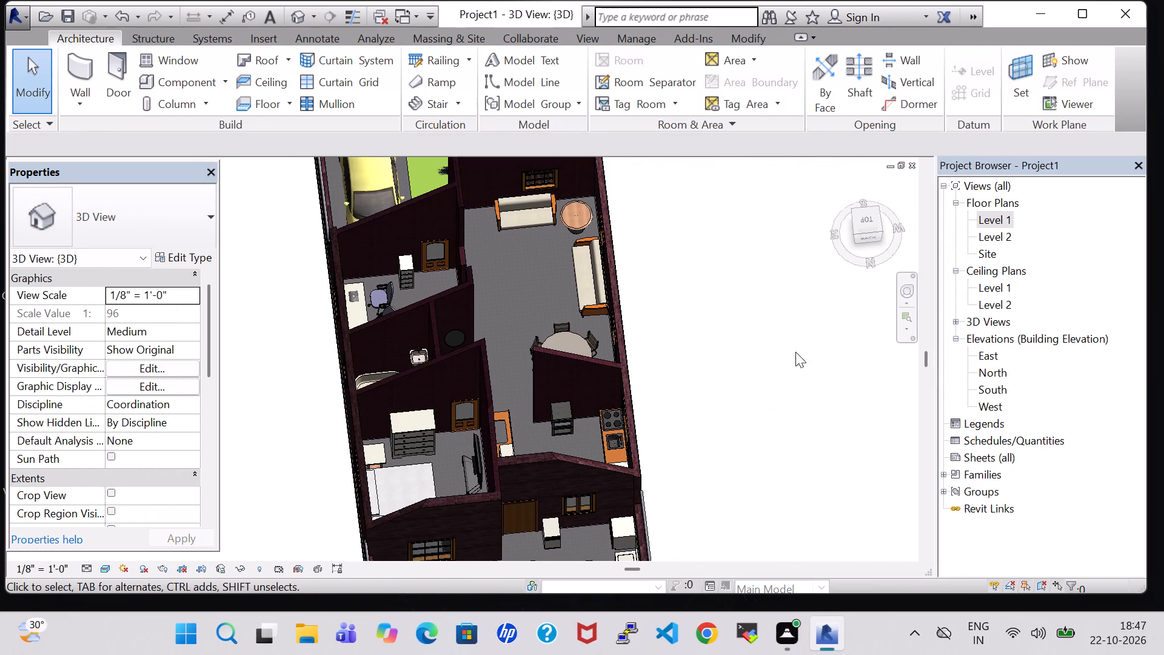
double_click(998, 220)
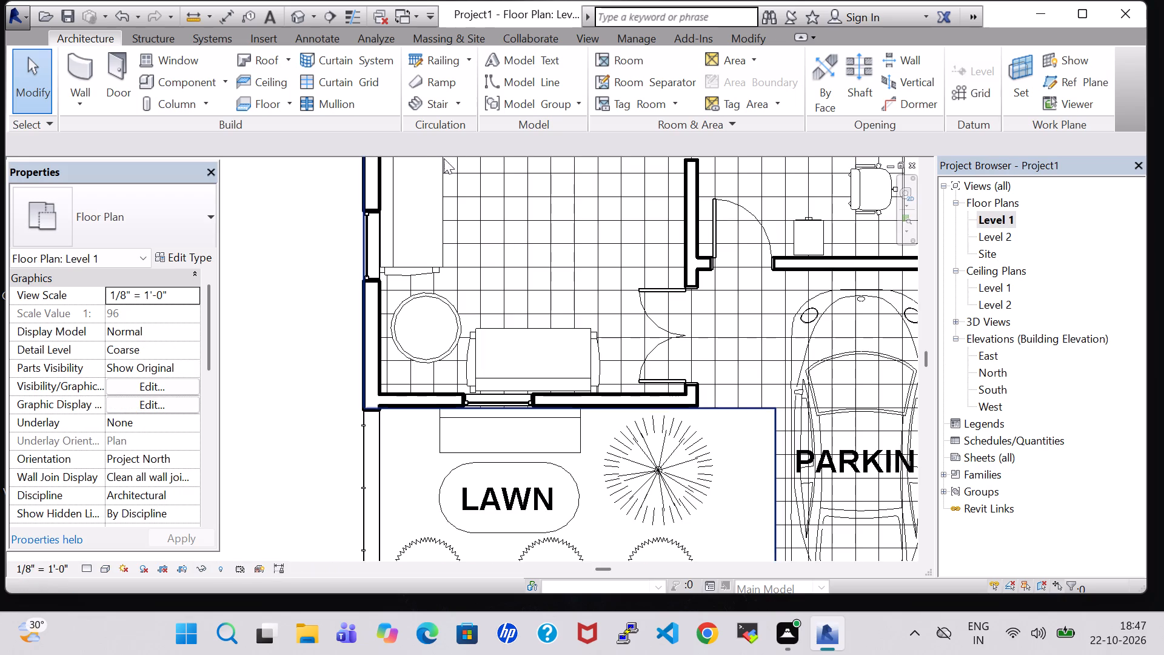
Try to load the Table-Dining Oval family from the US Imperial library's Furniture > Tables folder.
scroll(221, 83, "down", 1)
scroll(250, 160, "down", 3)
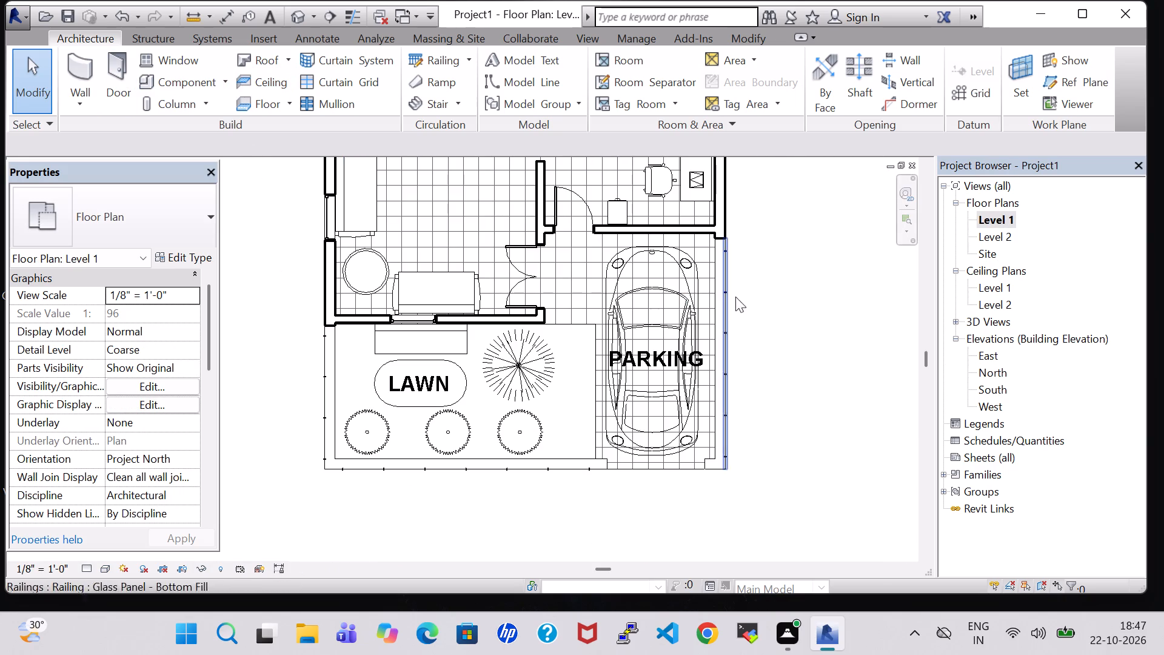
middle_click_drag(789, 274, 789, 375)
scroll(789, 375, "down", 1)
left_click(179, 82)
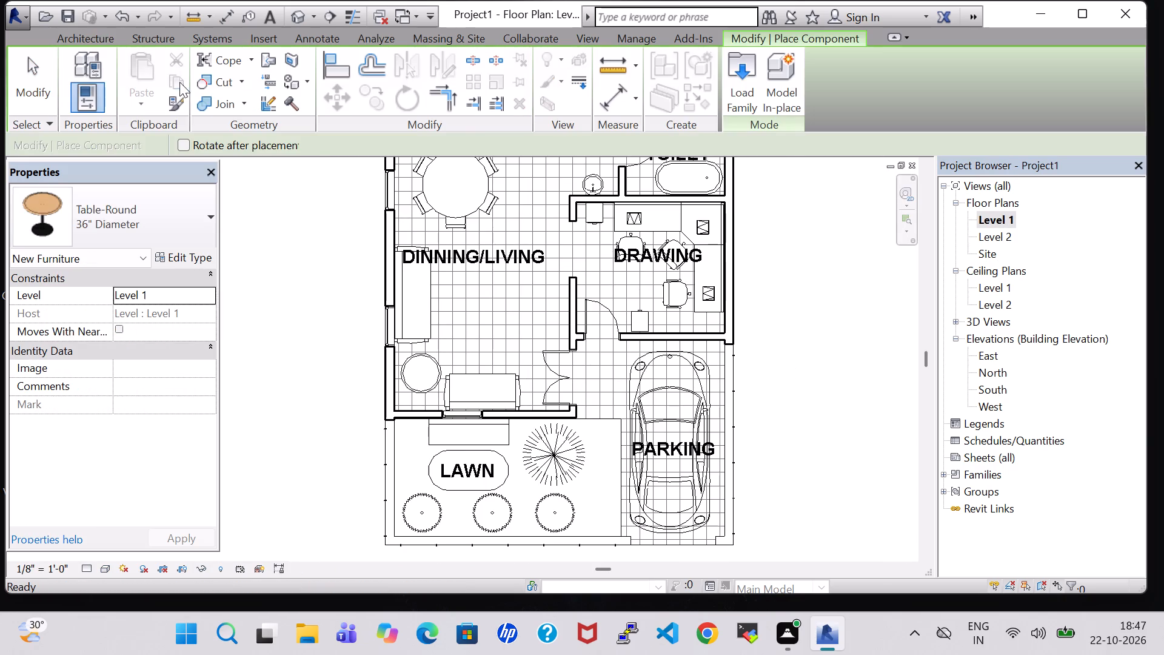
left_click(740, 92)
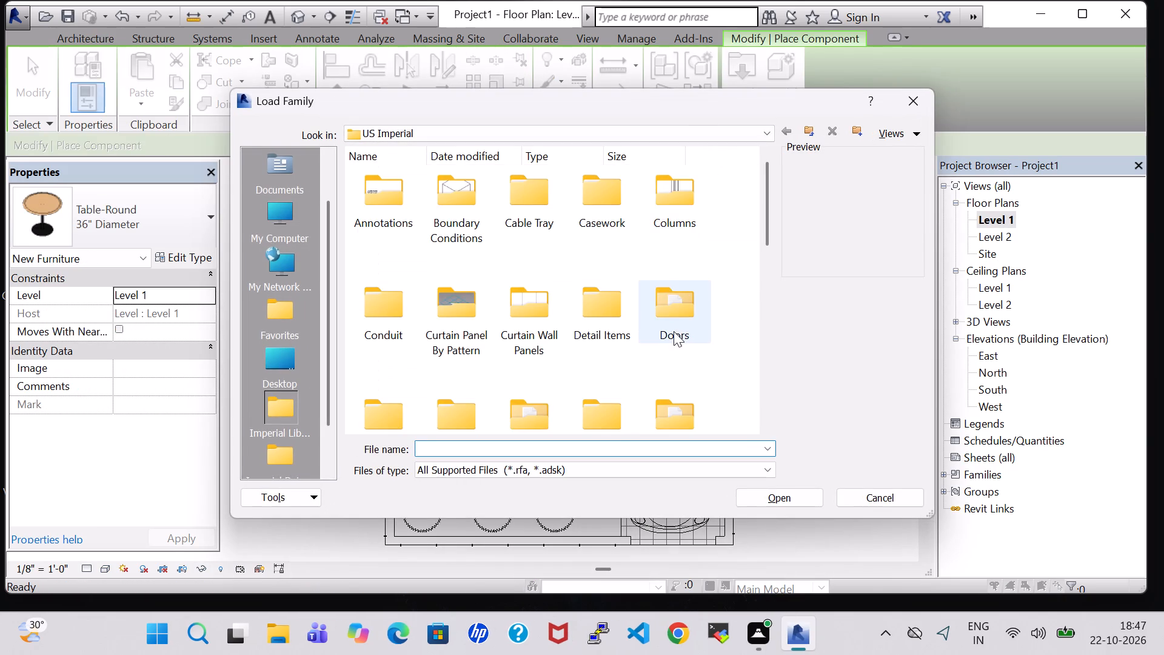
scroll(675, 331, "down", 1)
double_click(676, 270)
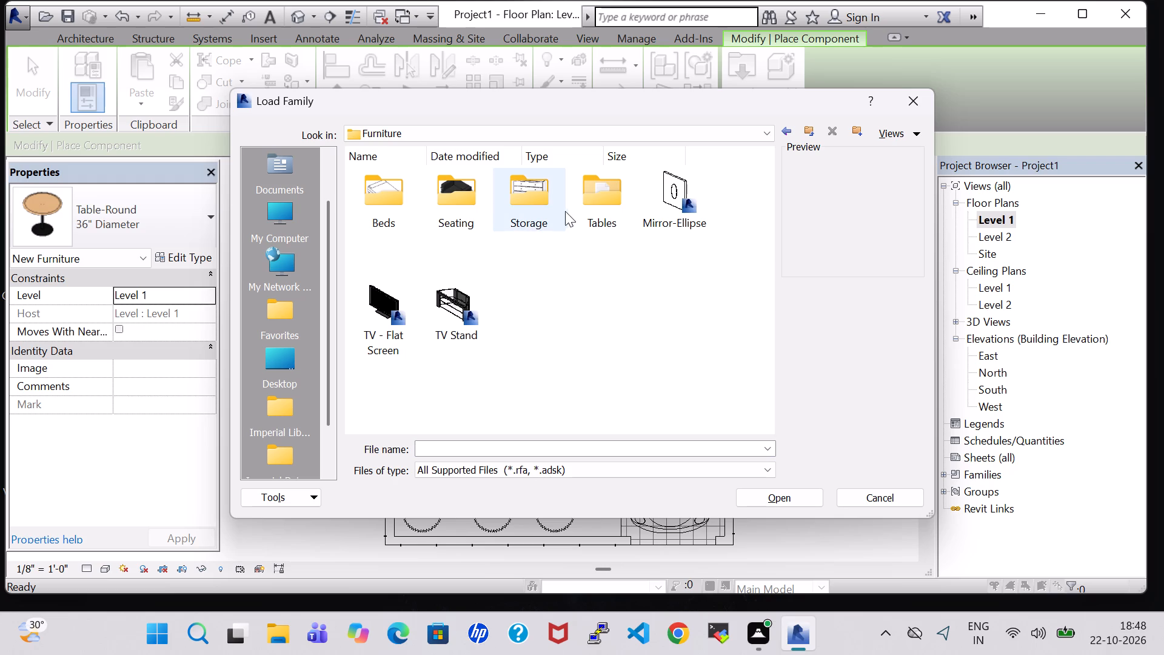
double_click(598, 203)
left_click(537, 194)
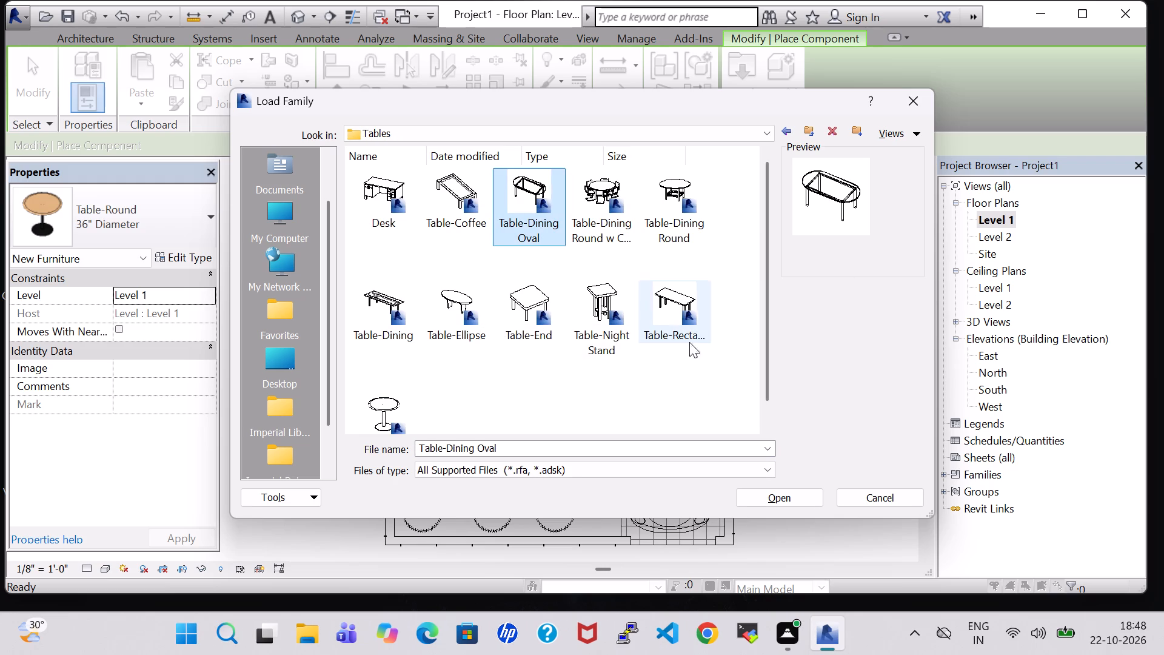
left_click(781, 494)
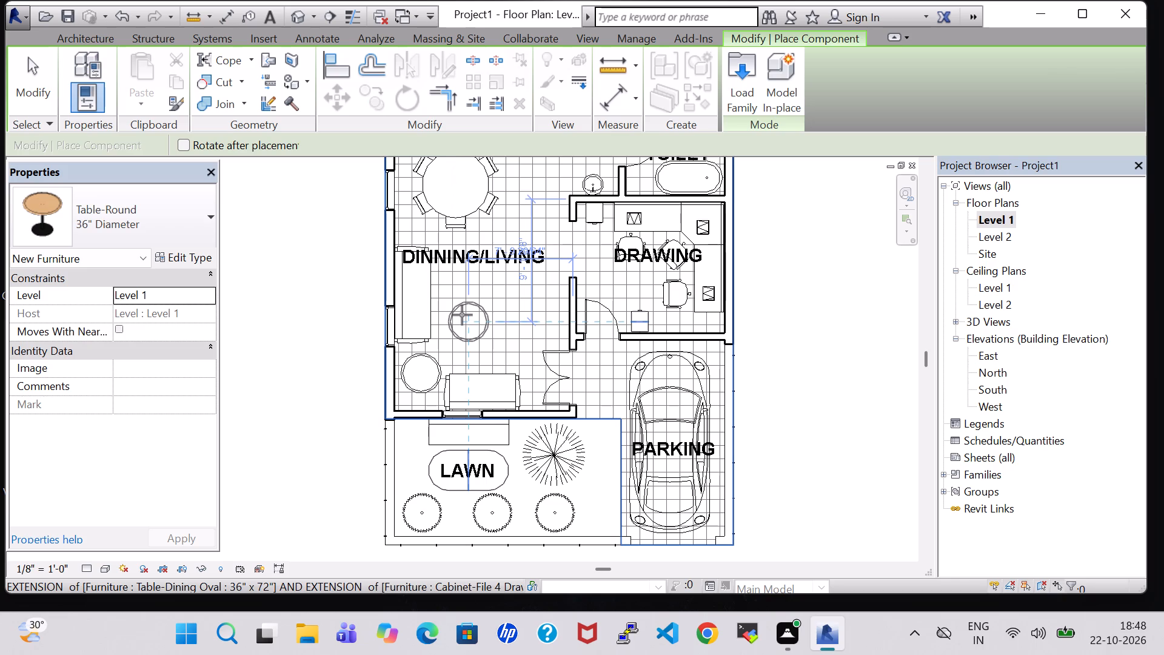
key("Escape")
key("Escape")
Look through the loaded component types for a table to place in the dining/living room.
left_click(173, 76)
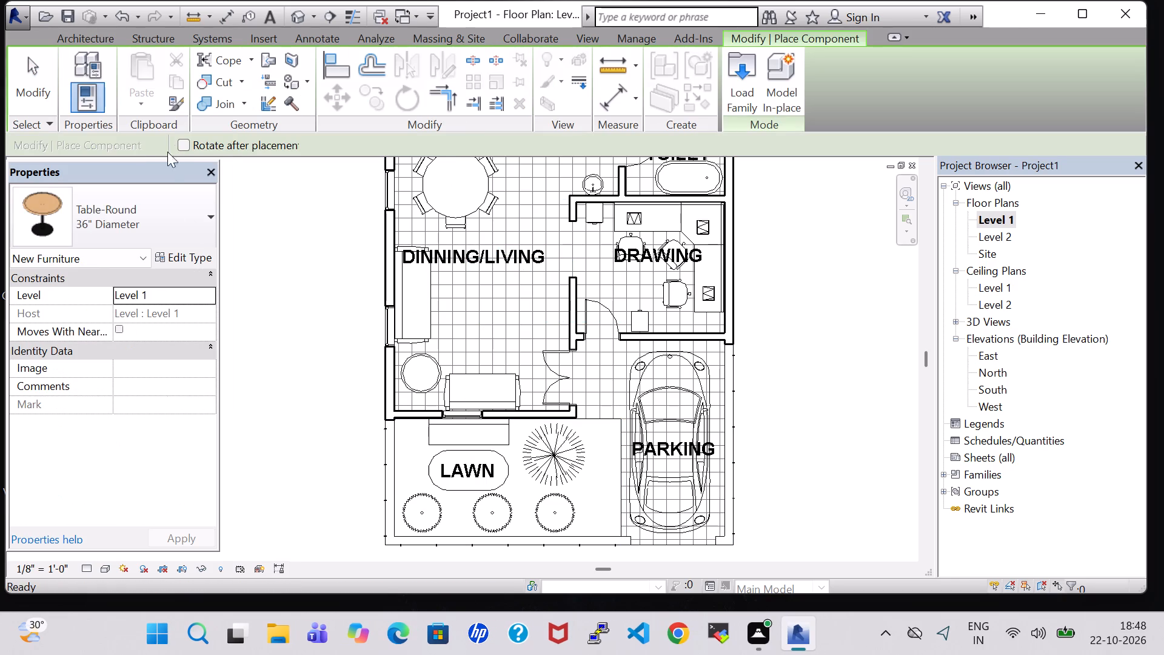
left_click(161, 210)
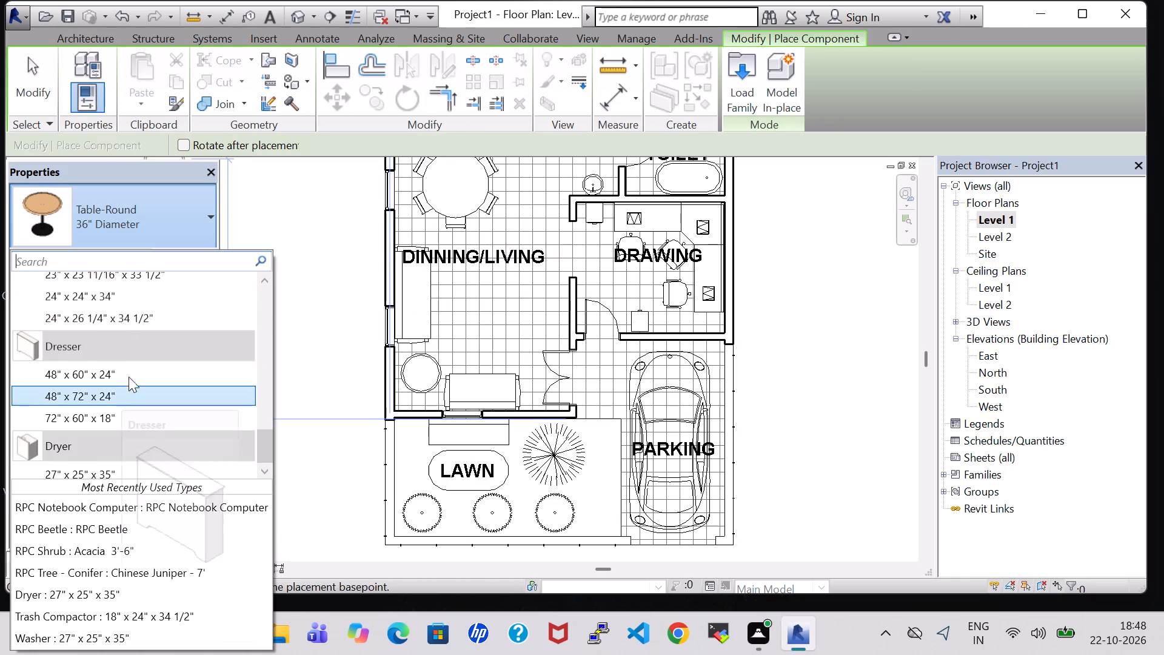
scroll(129, 372, "up", 1)
scroll(172, 339, "up", 8)
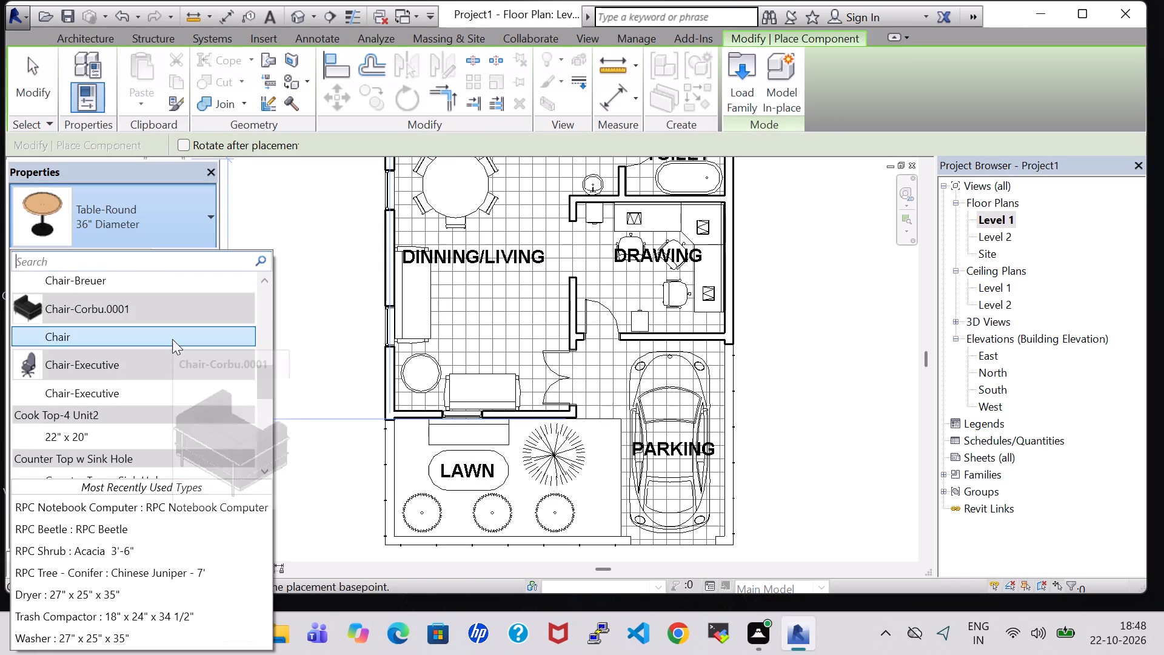
scroll(172, 339, "up", 19)
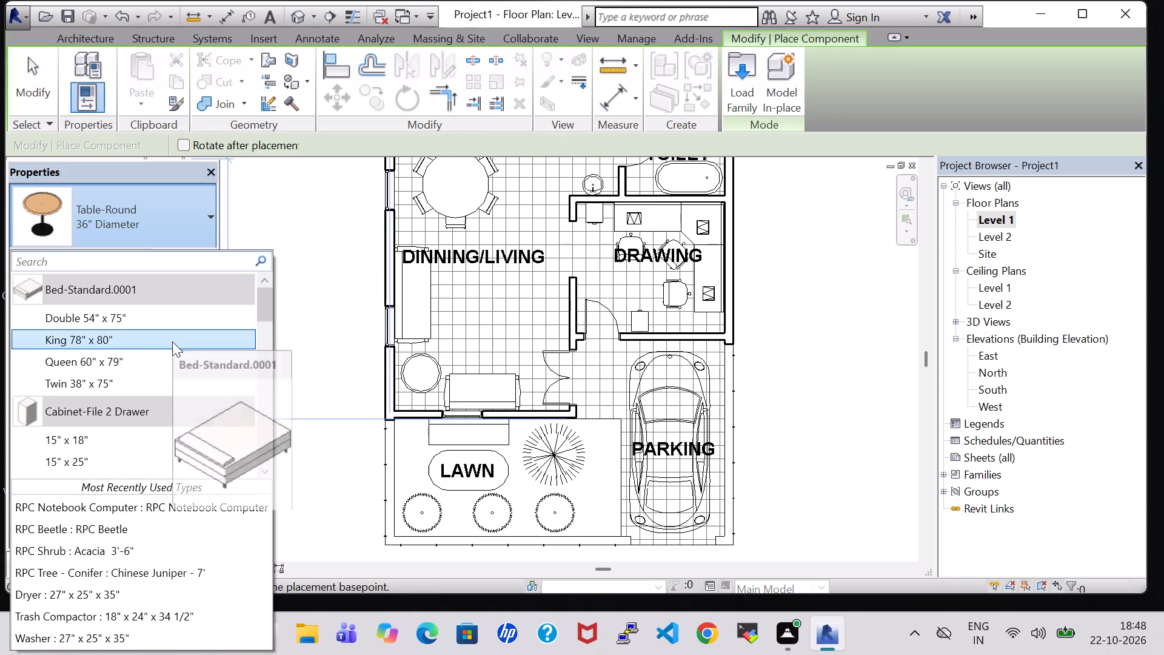
scroll(172, 342, "up", 6)
scroll(172, 342, "down", 19)
scroll(172, 342, "down", 10)
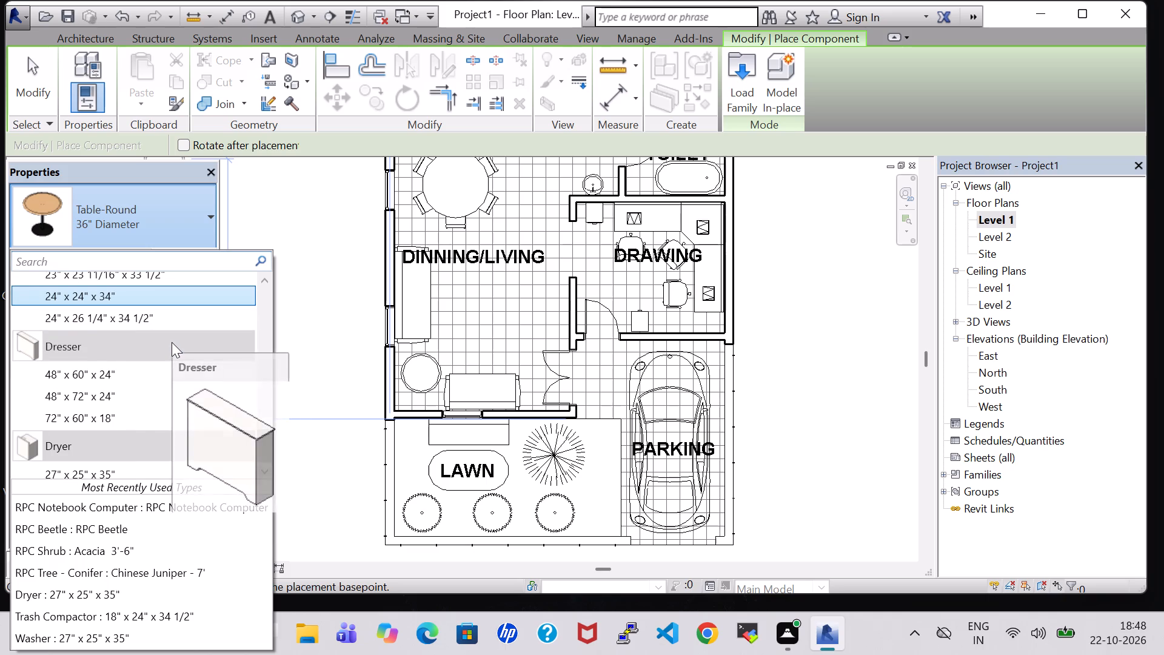
scroll(214, 380, "down", 2)
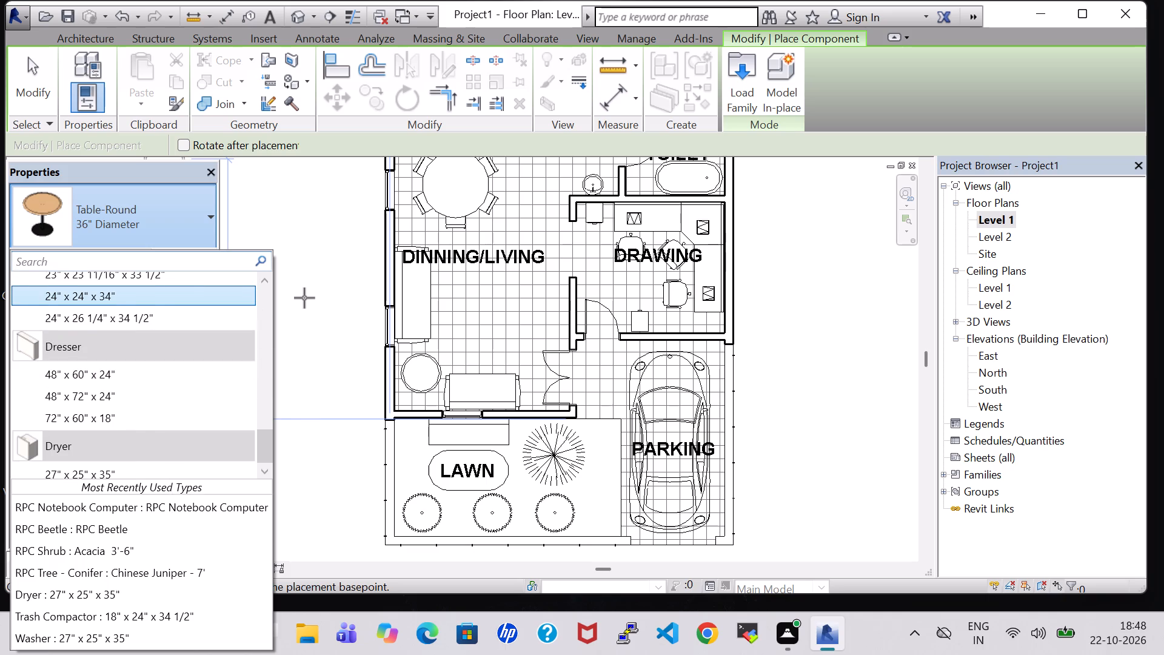
key("Escape")
key("Escape")
key("Escape")
key("Escape")
key("Escape")
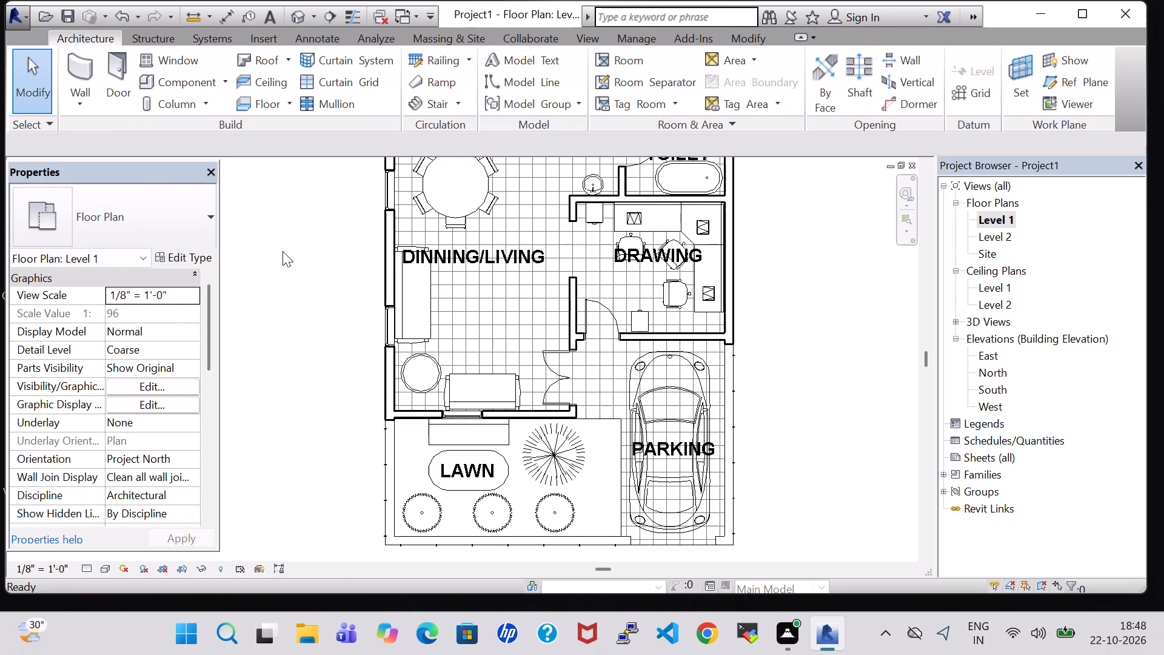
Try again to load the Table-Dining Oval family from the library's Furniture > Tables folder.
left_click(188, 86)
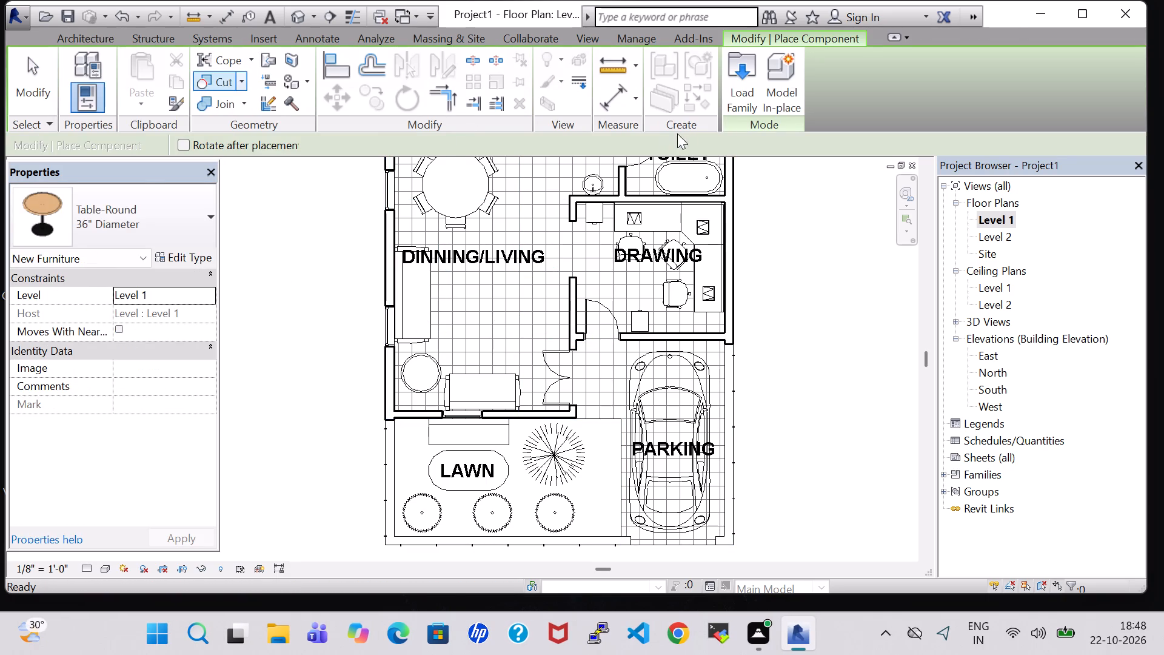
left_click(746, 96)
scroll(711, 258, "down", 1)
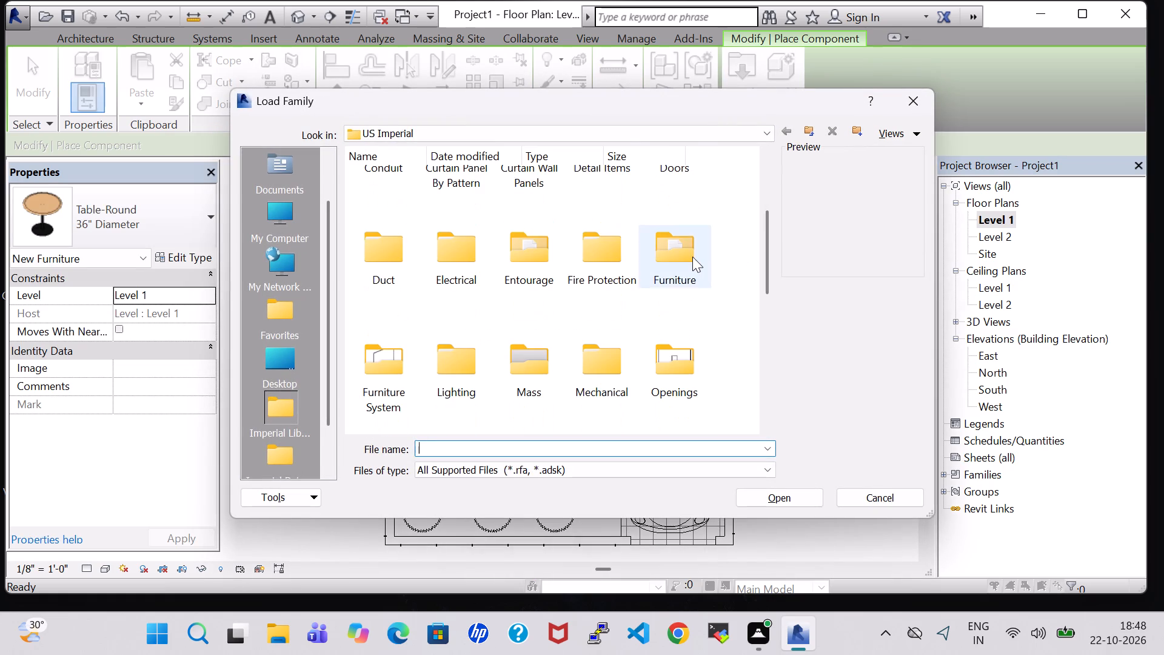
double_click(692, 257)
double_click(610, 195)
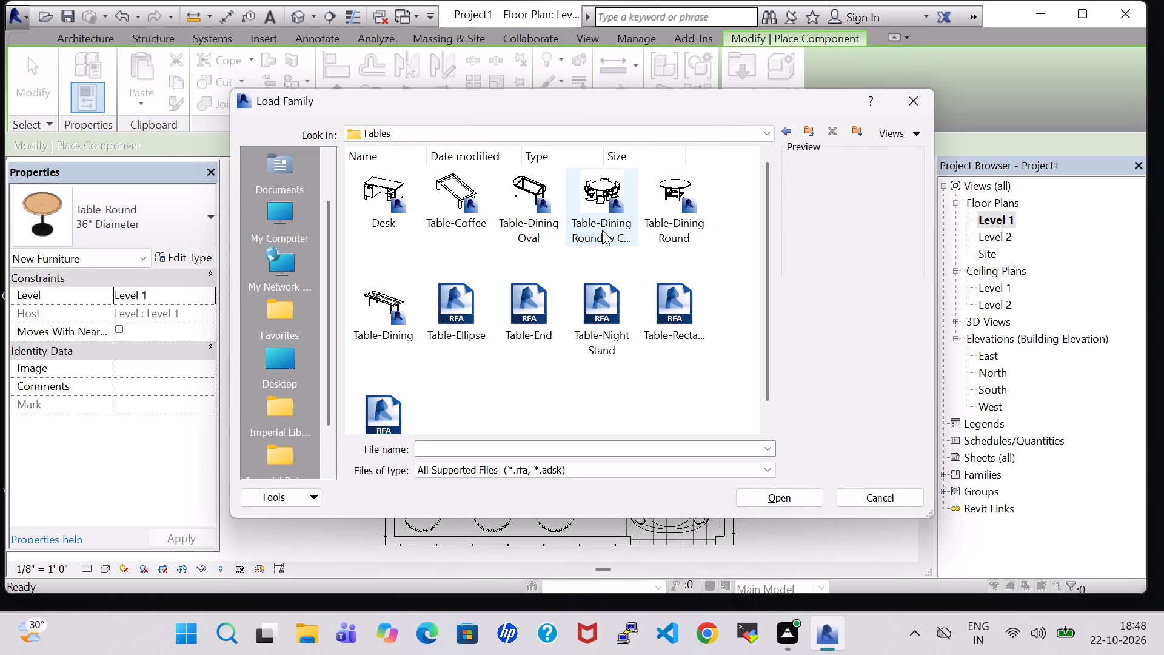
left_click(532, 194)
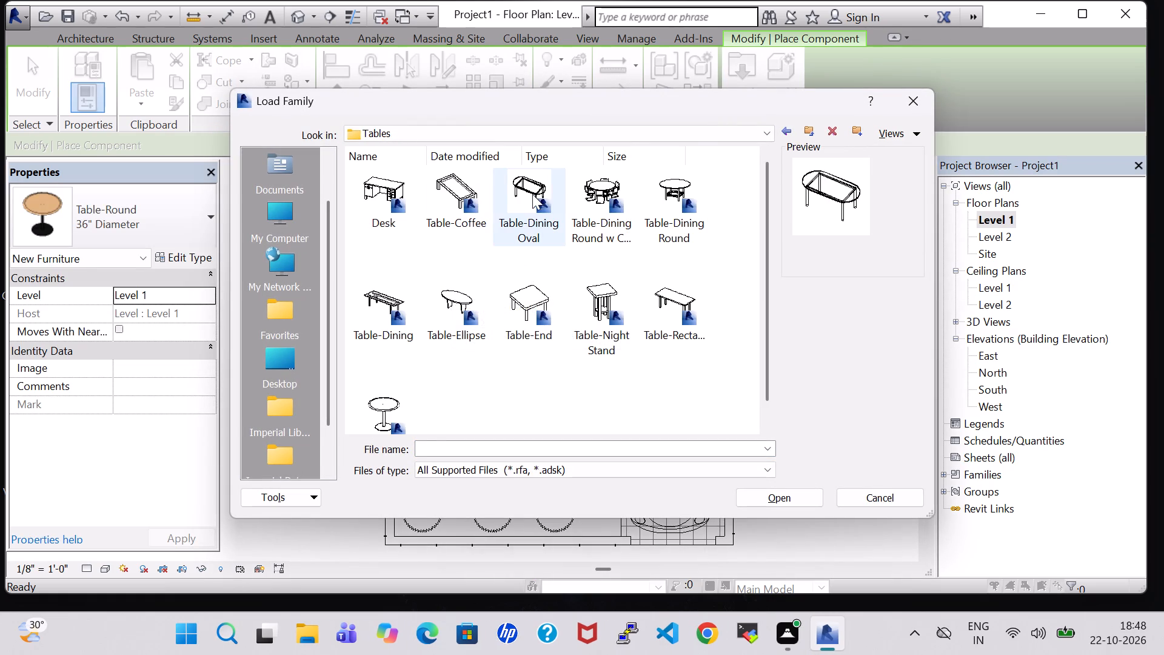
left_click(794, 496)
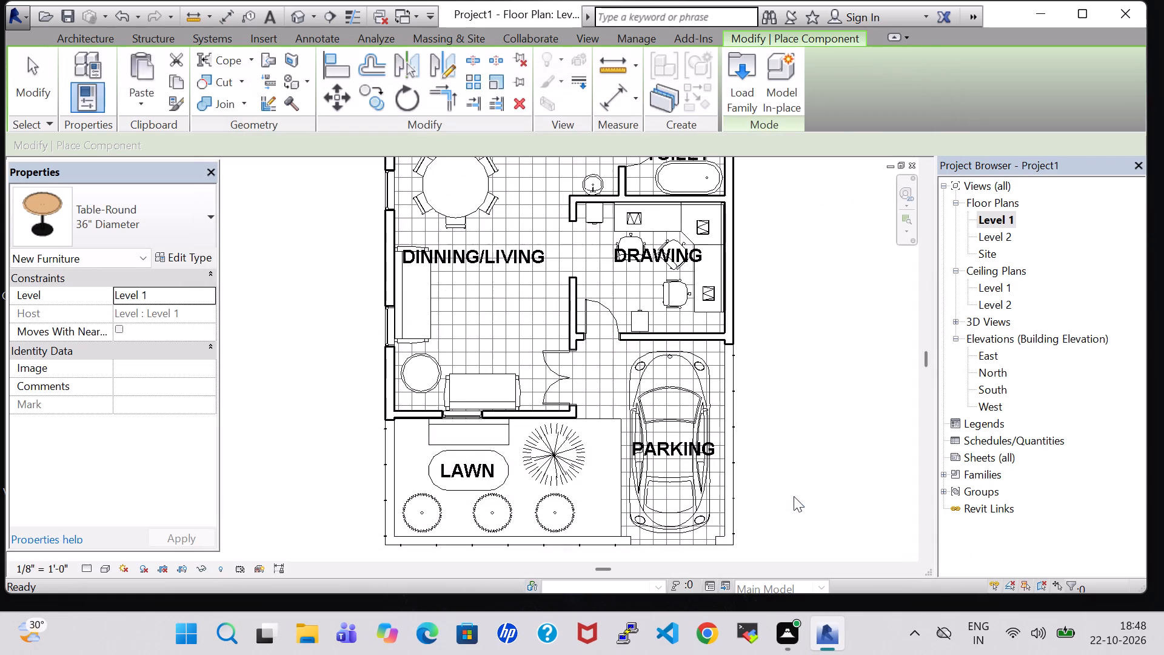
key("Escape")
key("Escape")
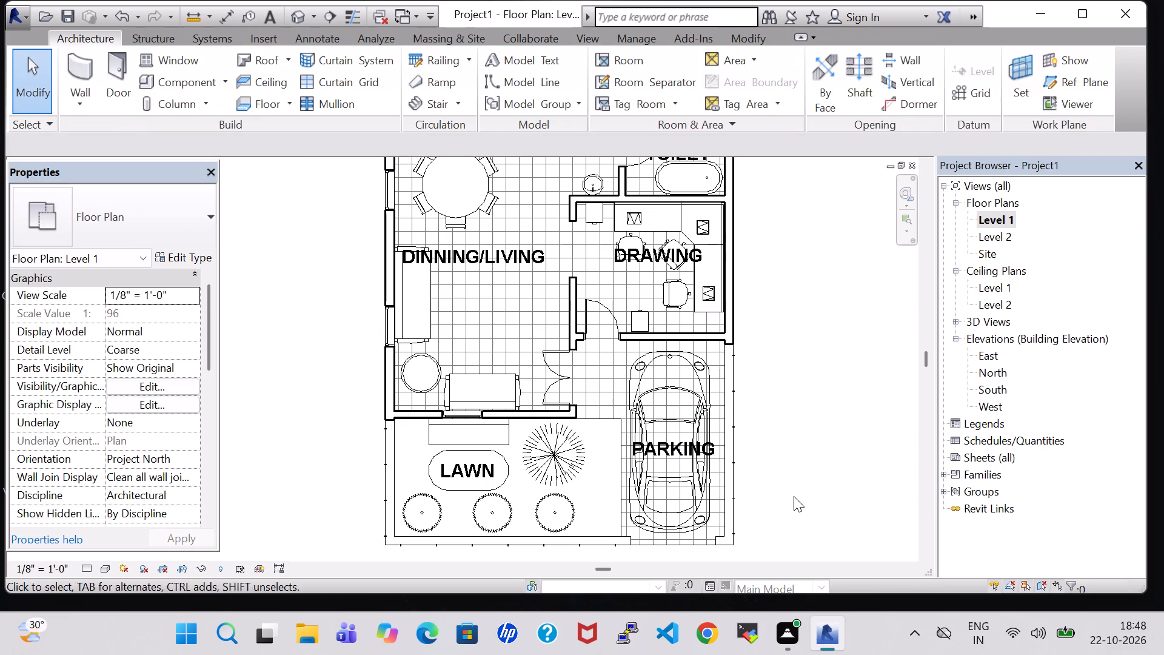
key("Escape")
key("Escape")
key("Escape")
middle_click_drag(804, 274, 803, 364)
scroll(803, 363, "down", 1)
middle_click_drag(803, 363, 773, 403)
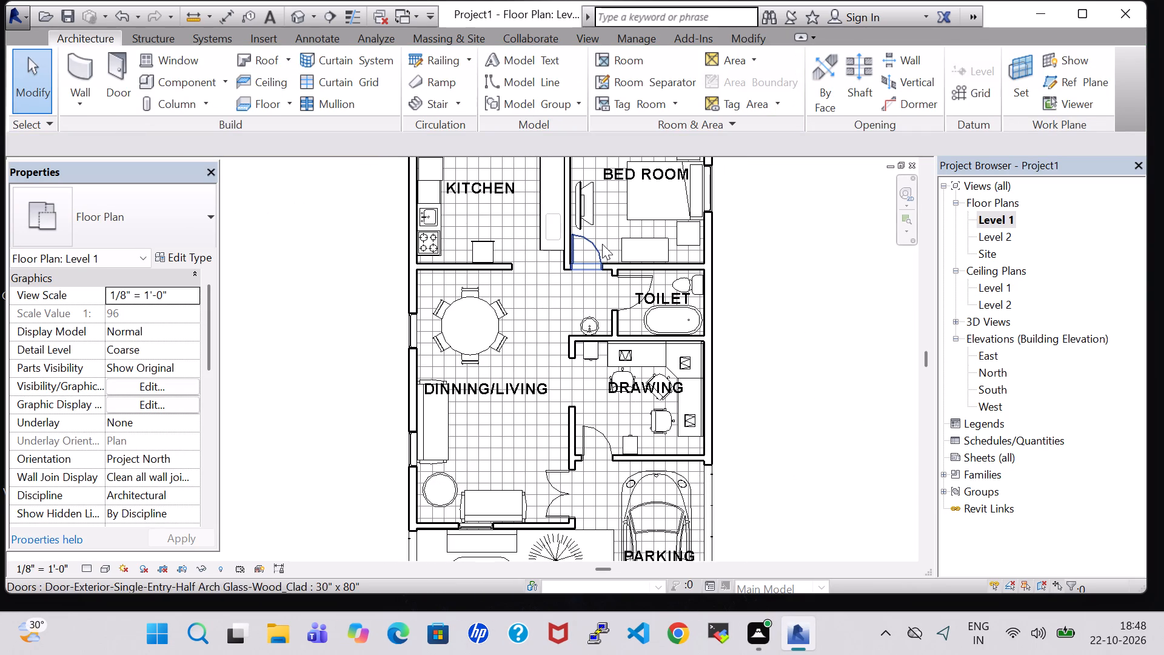
Look through the loaded component types for an oval table to place in the dining/living room.
left_click(190, 82)
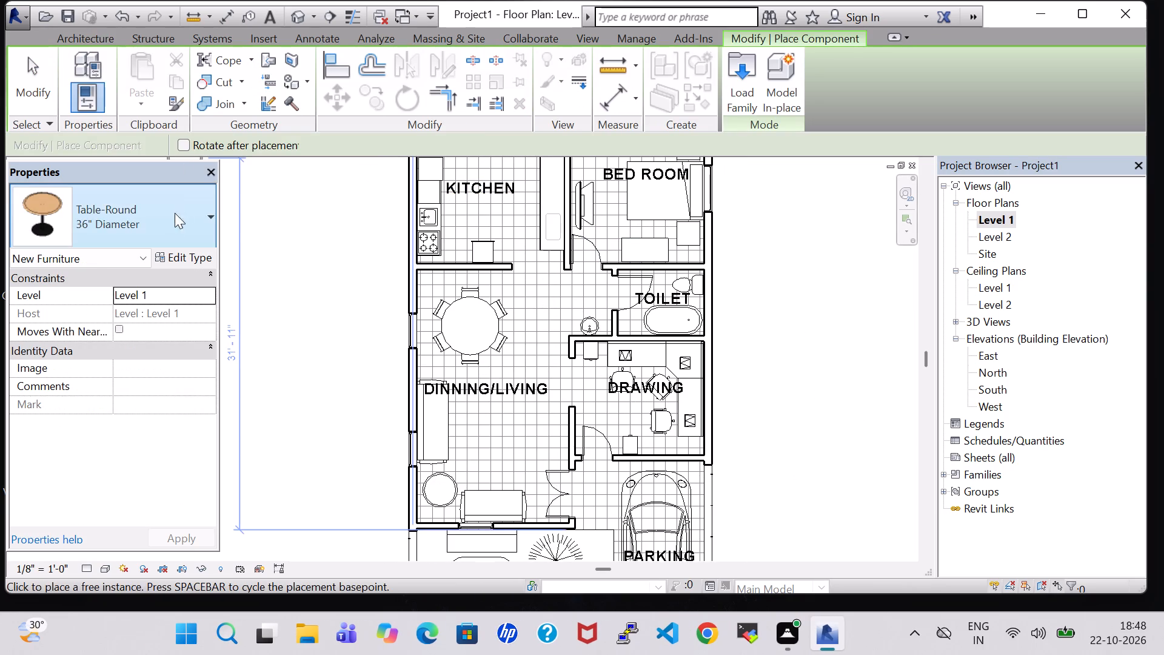
left_click(174, 220)
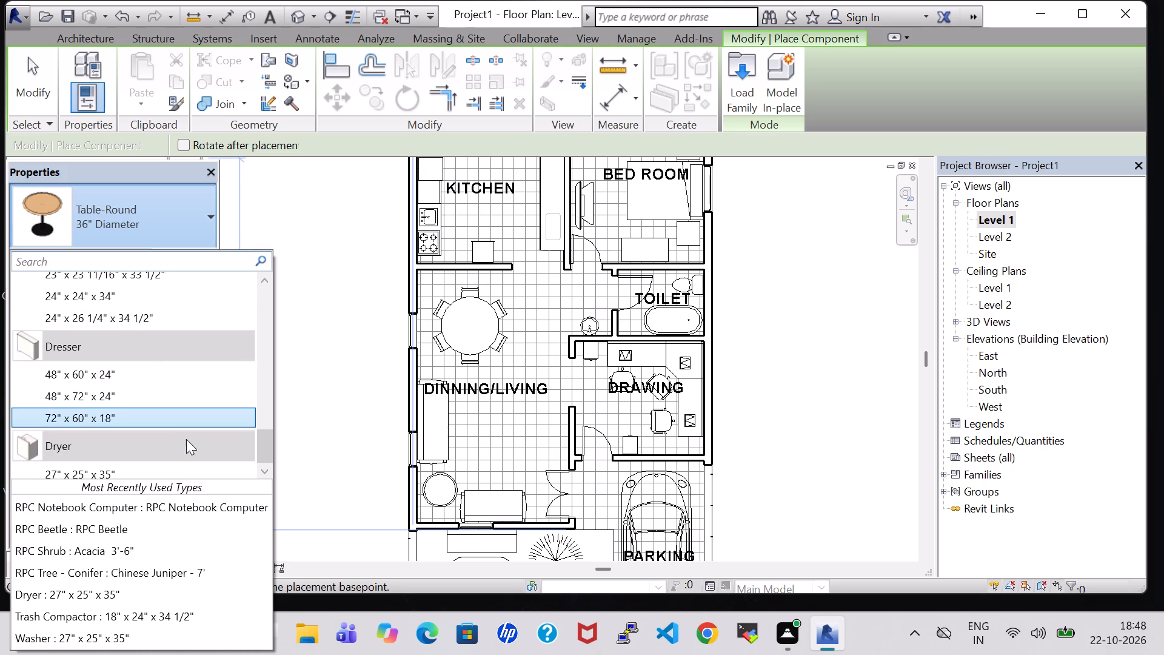
scroll(197, 504, "down", 2)
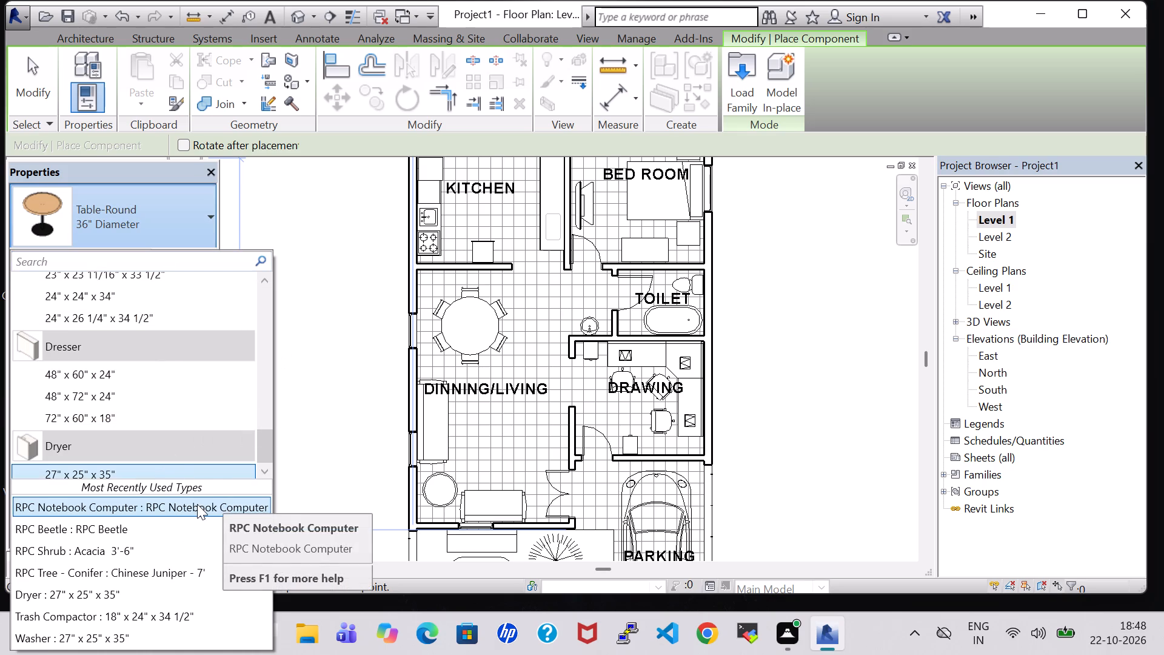
scroll(180, 444, "up", 6)
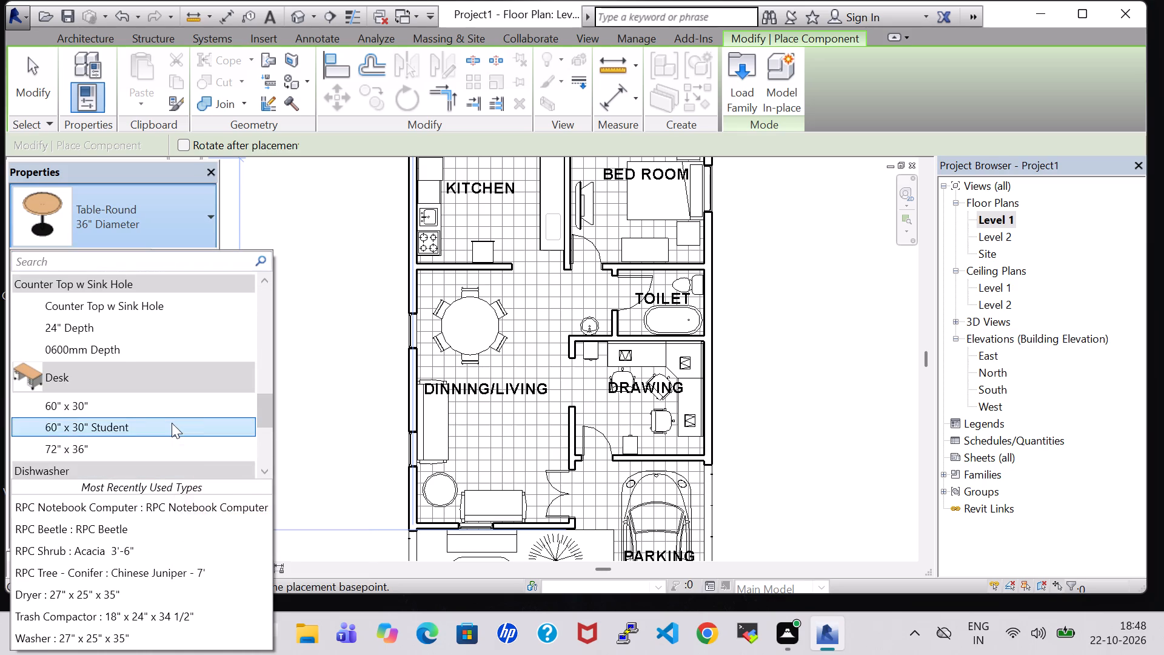
scroll(172, 423, "up", 3)
left_click(107, 398)
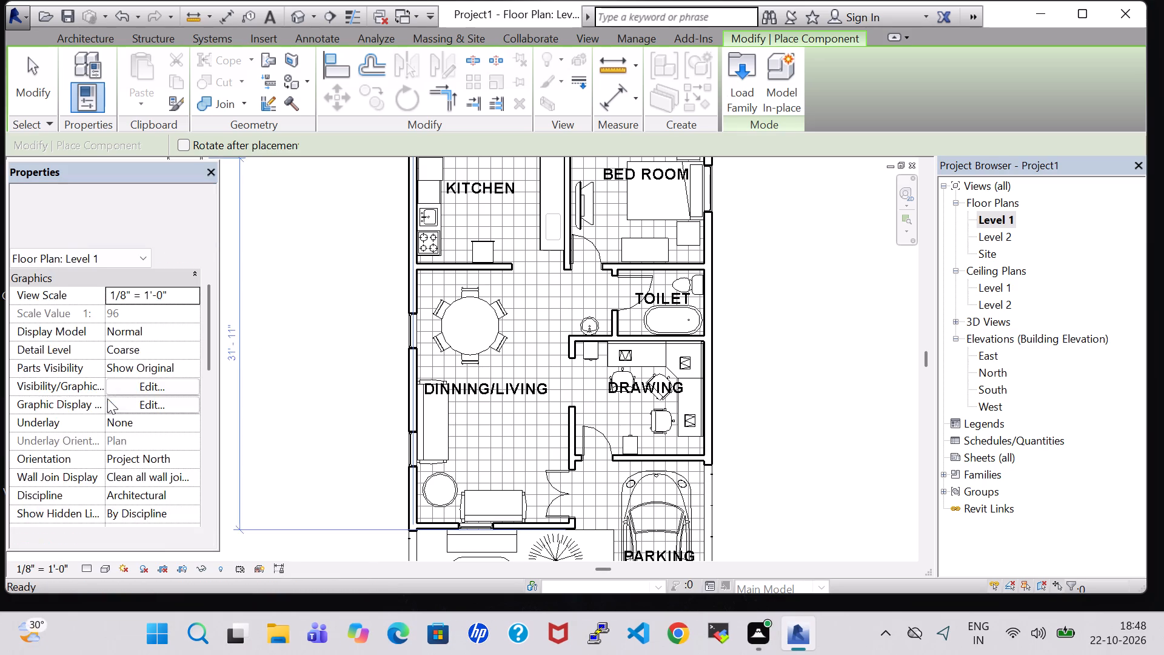
left_click(83, 35)
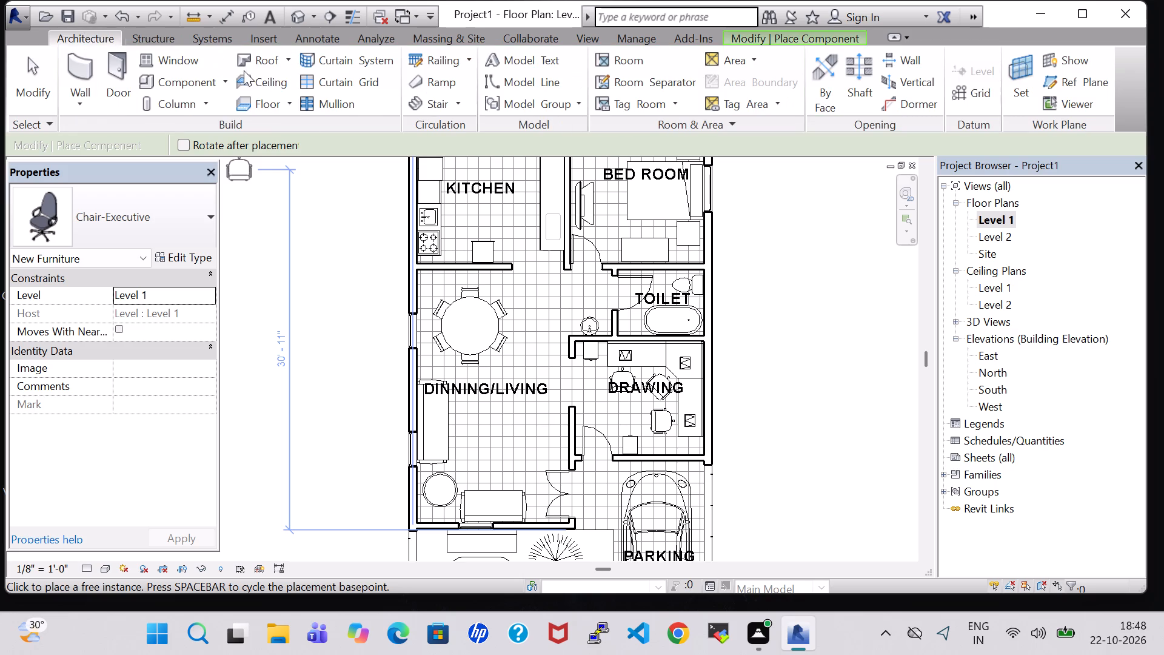
key("Escape")
key("Escape")
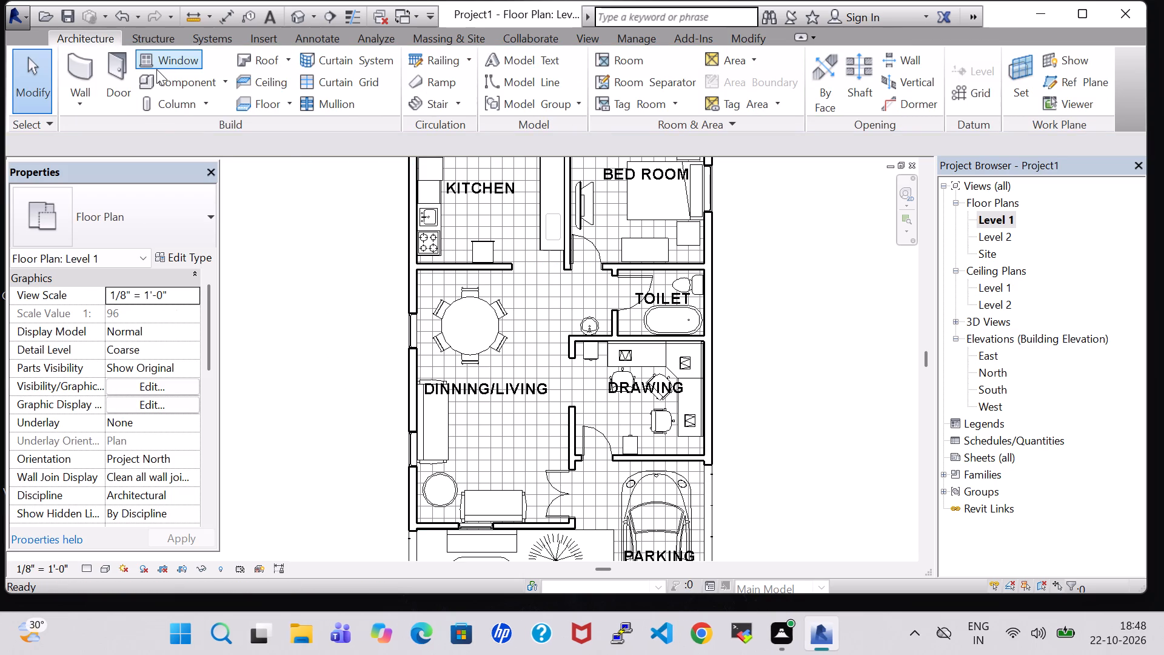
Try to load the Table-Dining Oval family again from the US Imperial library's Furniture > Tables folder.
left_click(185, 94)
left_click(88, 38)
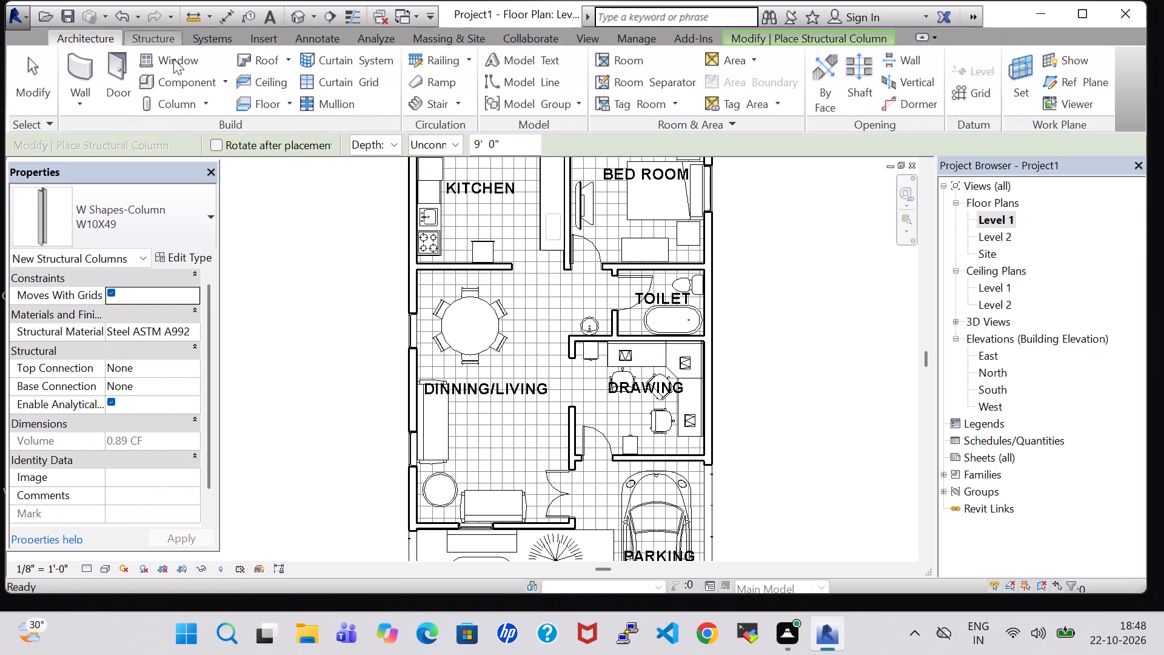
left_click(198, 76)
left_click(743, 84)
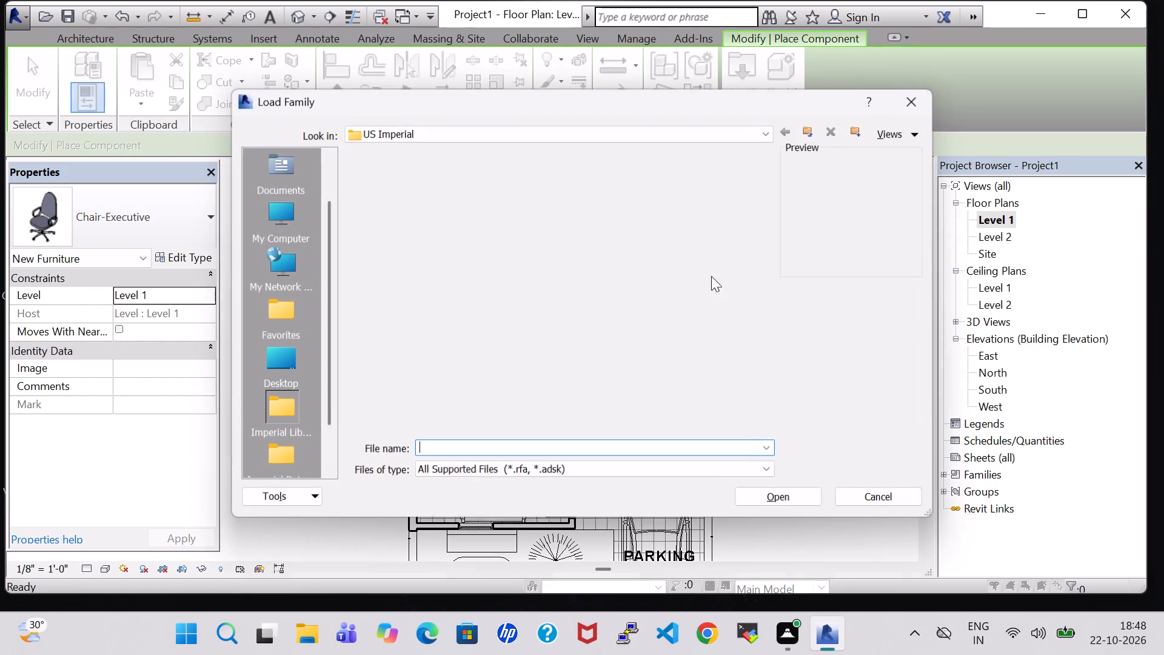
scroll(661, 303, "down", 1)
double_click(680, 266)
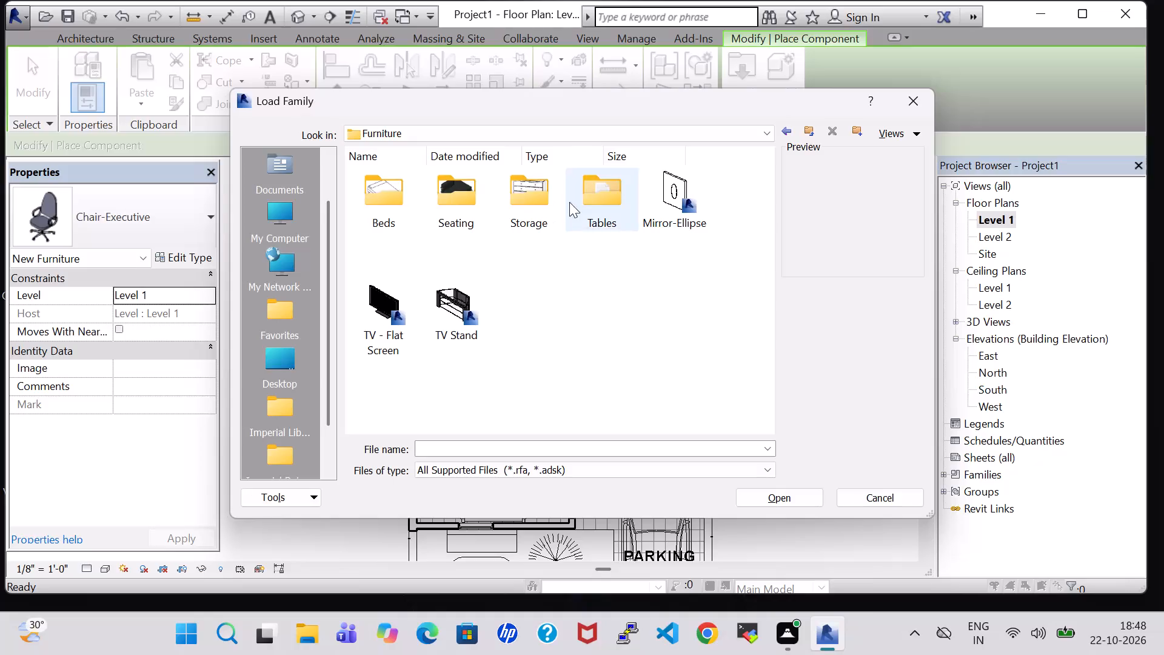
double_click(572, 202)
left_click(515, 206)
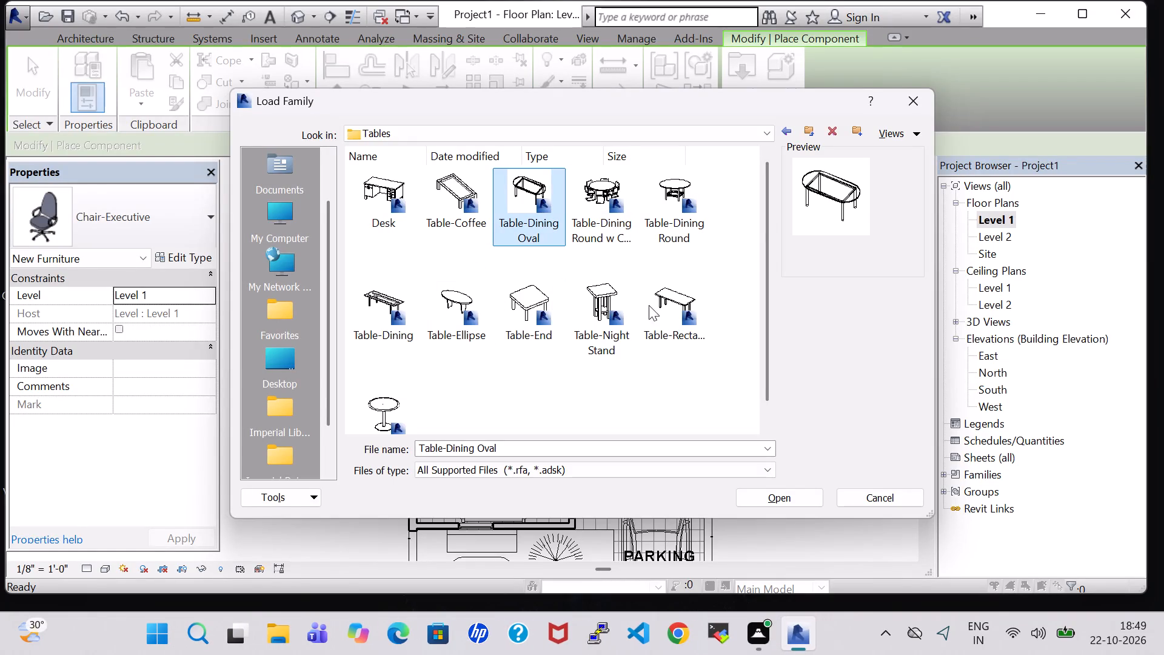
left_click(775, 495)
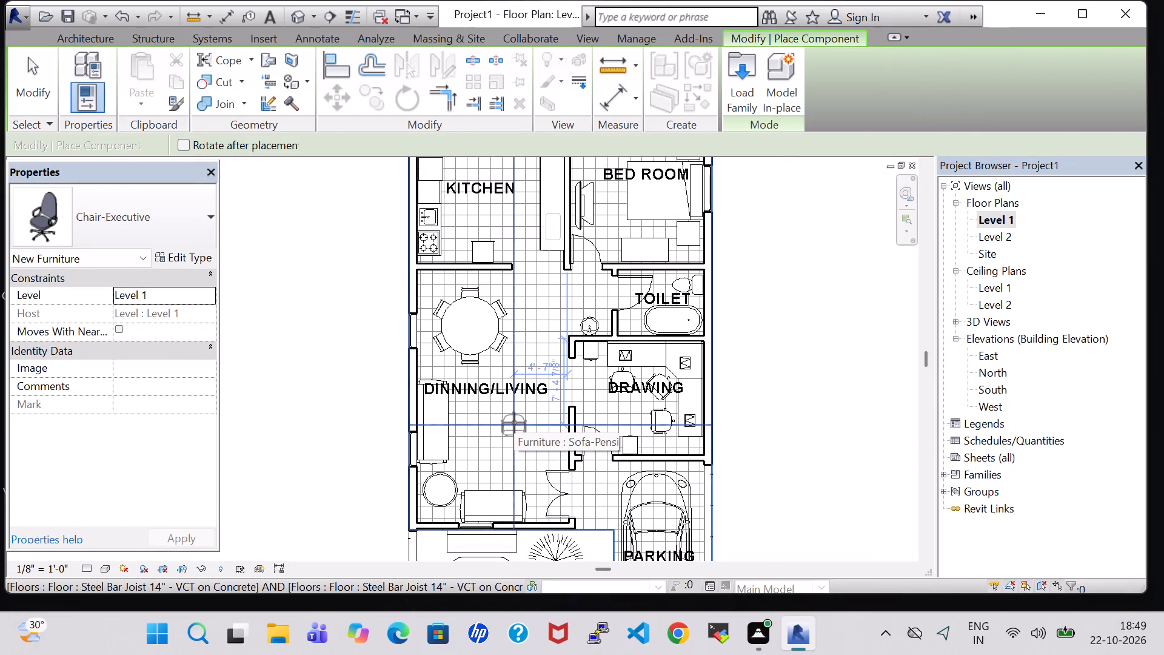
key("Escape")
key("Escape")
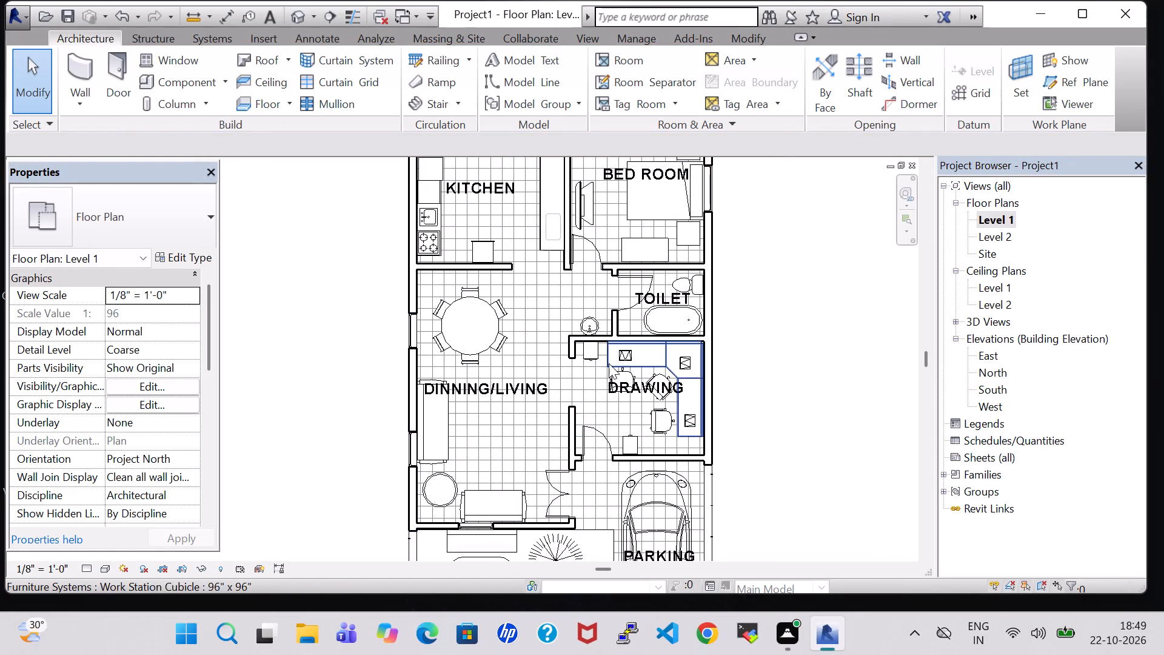
Search the loaded component types again for a table suited to the dining/living room.
left_click(584, 349)
left_click(591, 356)
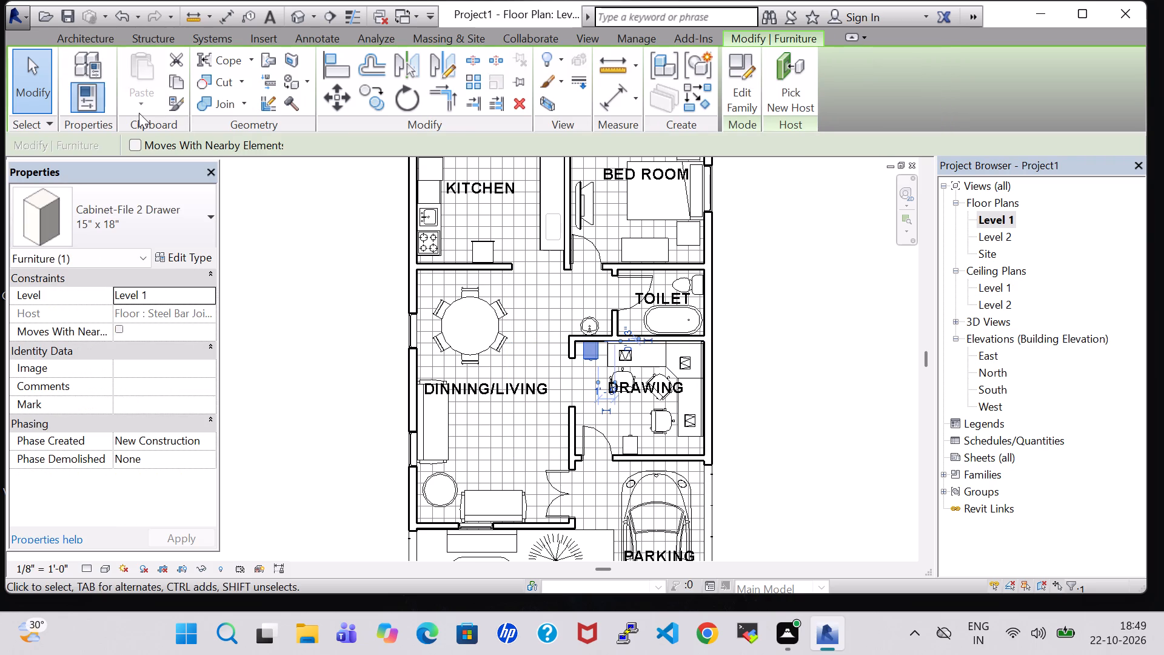
left_click(93, 45)
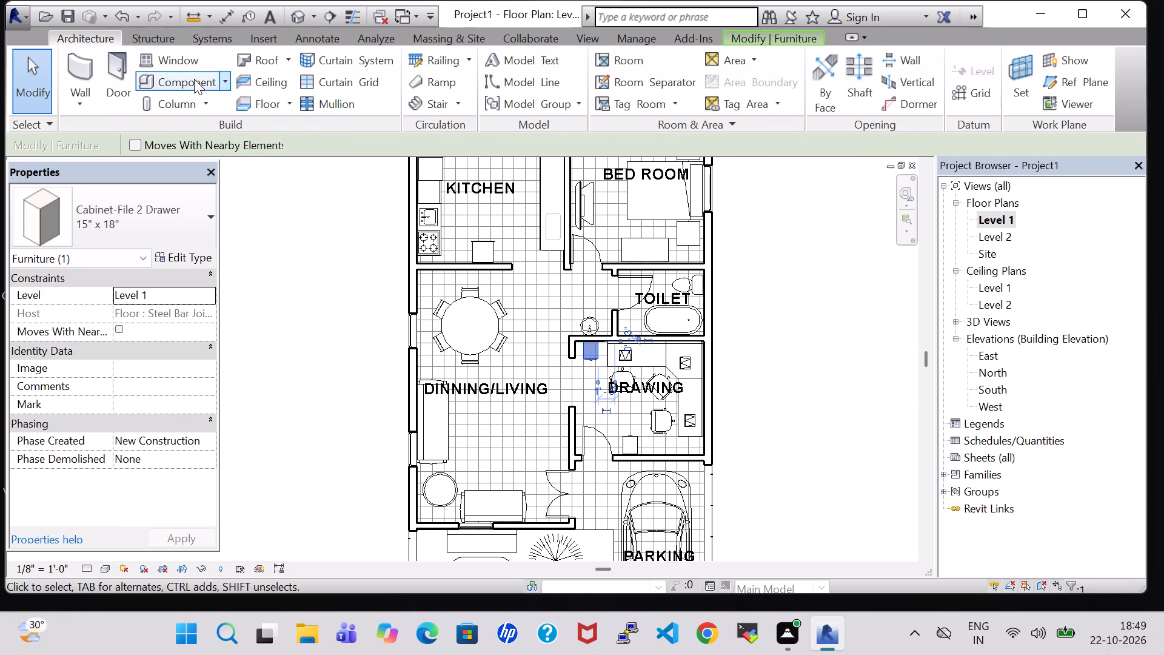
left_click(194, 79)
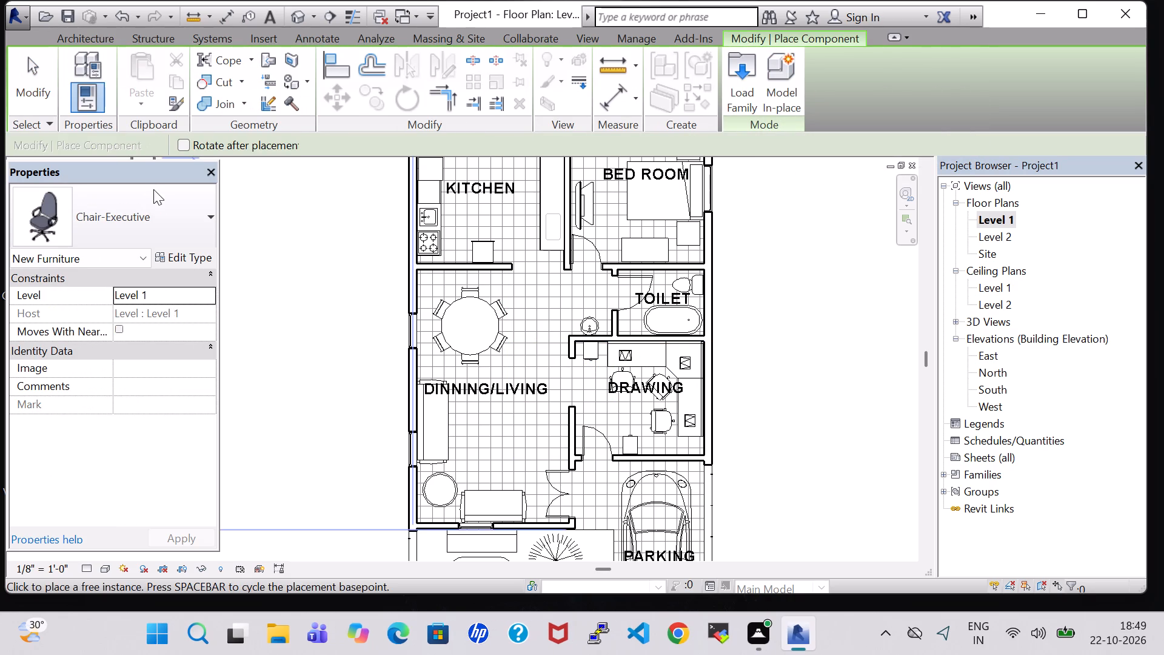
left_click(153, 204)
scroll(158, 395, "up", 2)
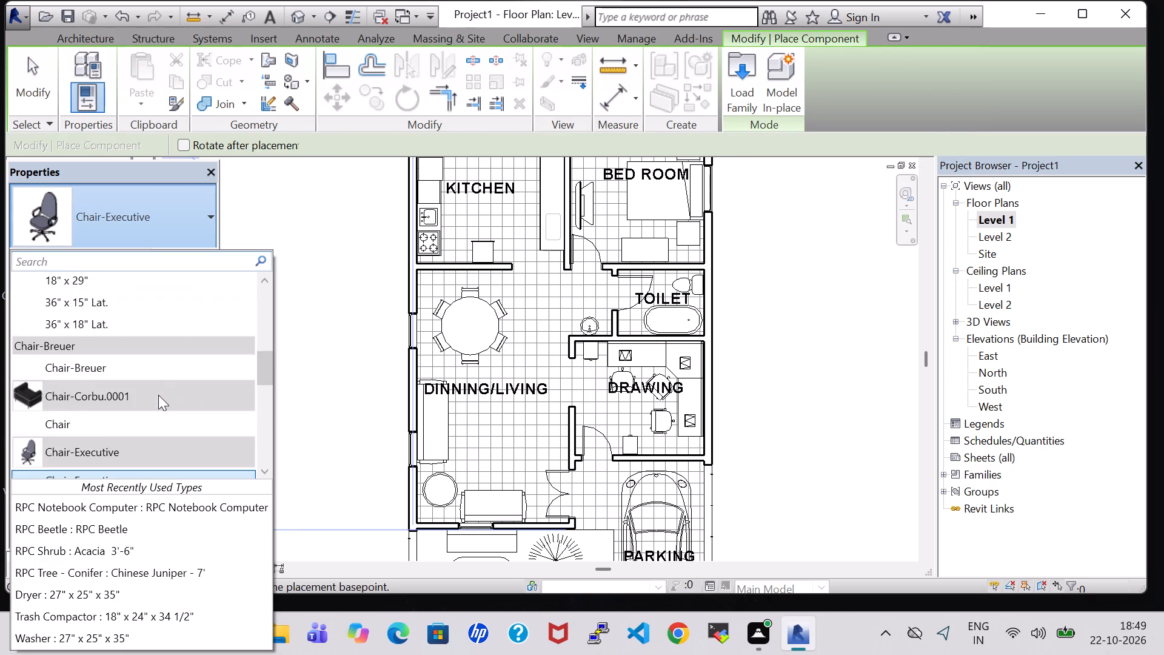
scroll(158, 395, "up", 4)
left_click(78, 410)
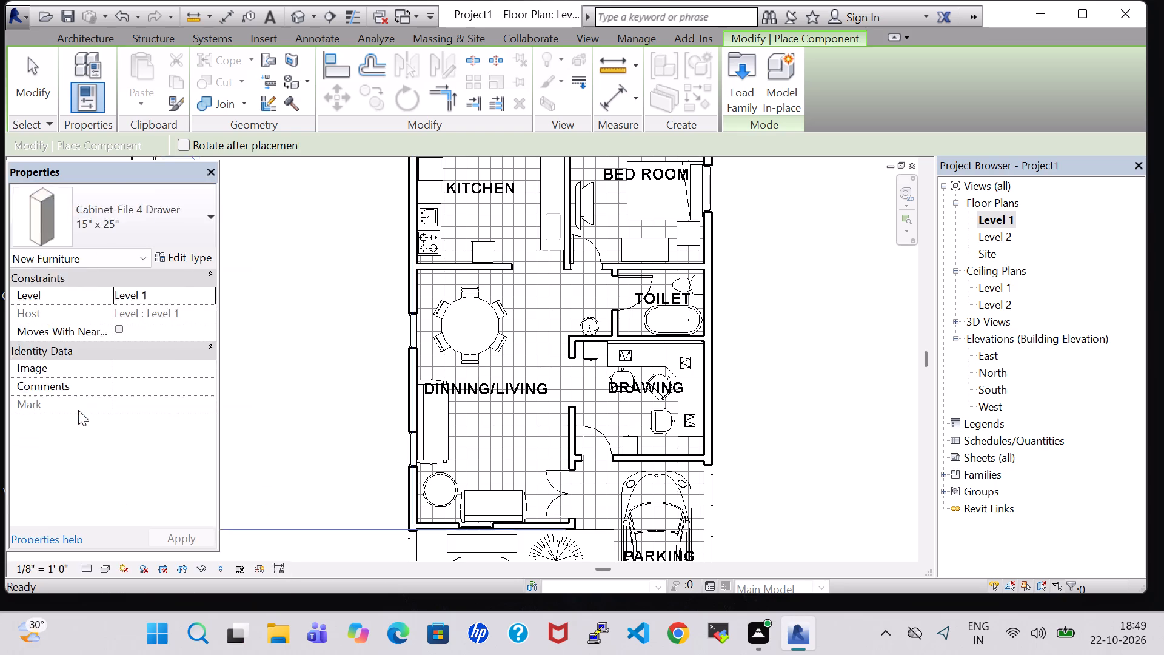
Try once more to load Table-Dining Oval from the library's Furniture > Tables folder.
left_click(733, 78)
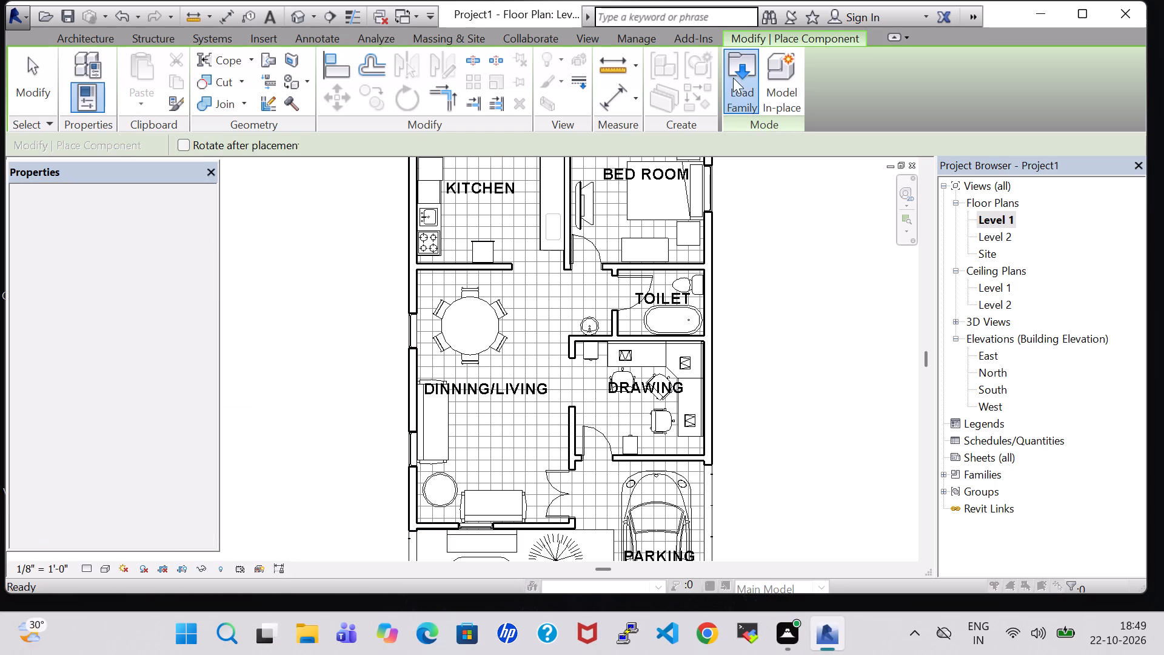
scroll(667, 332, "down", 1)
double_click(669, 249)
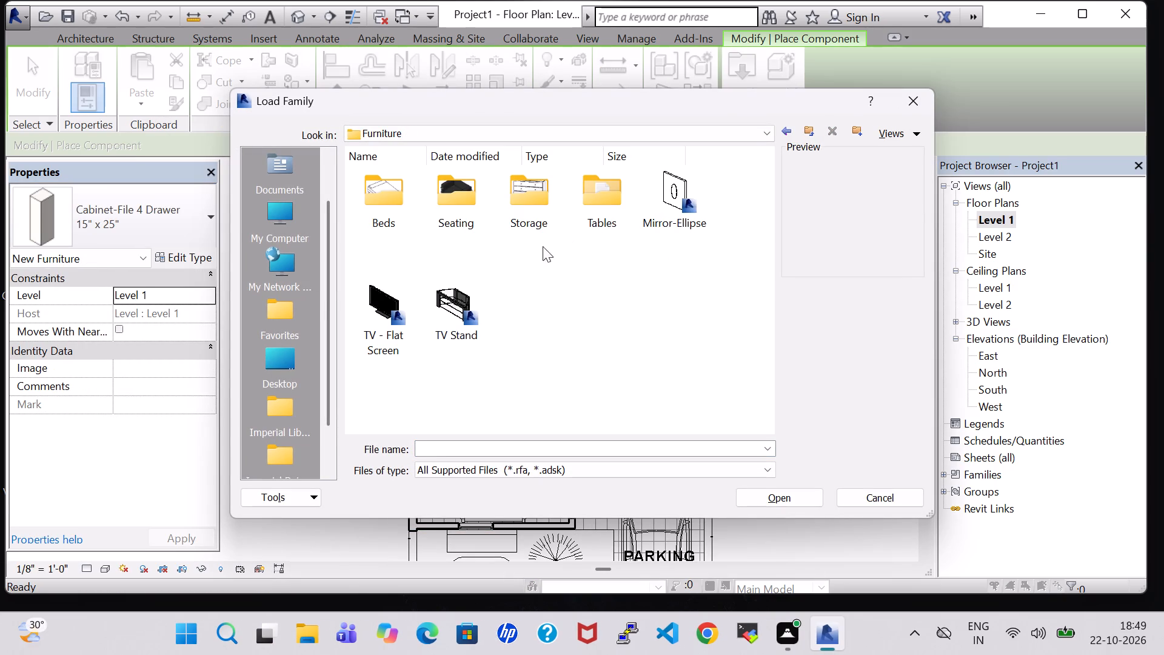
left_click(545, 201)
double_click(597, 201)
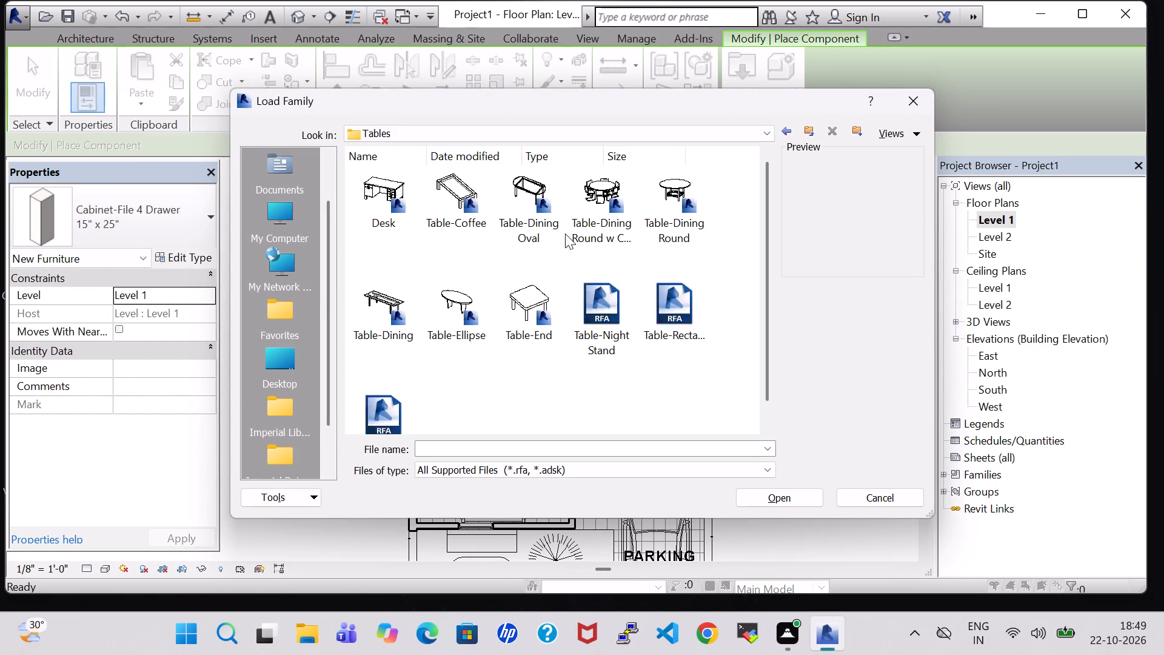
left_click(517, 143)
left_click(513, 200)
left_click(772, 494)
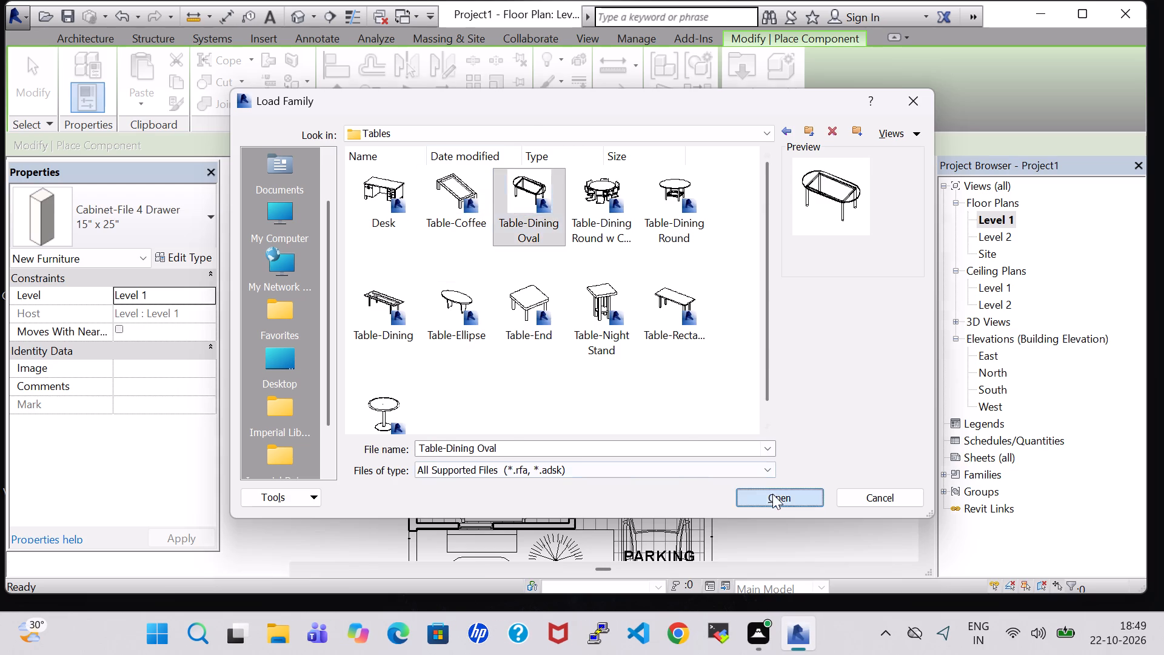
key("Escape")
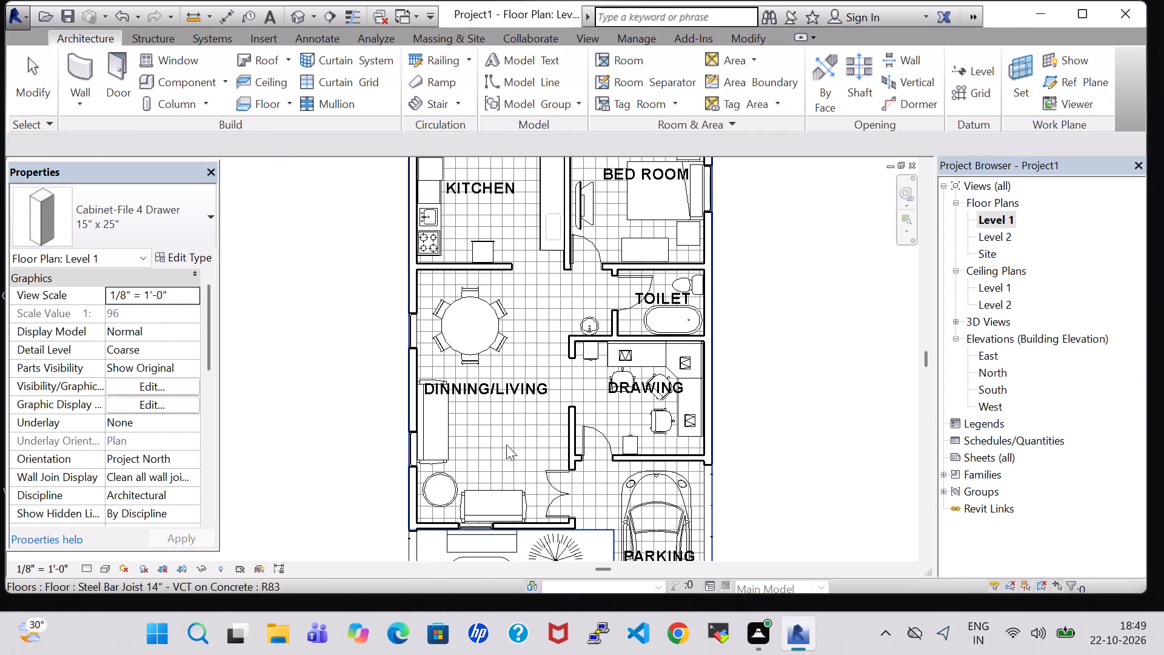
Change the oval dining table on the lawn to the Table-Dining Oval 36" x 96" Laminate Top type.
scroll(509, 536, "down", 1)
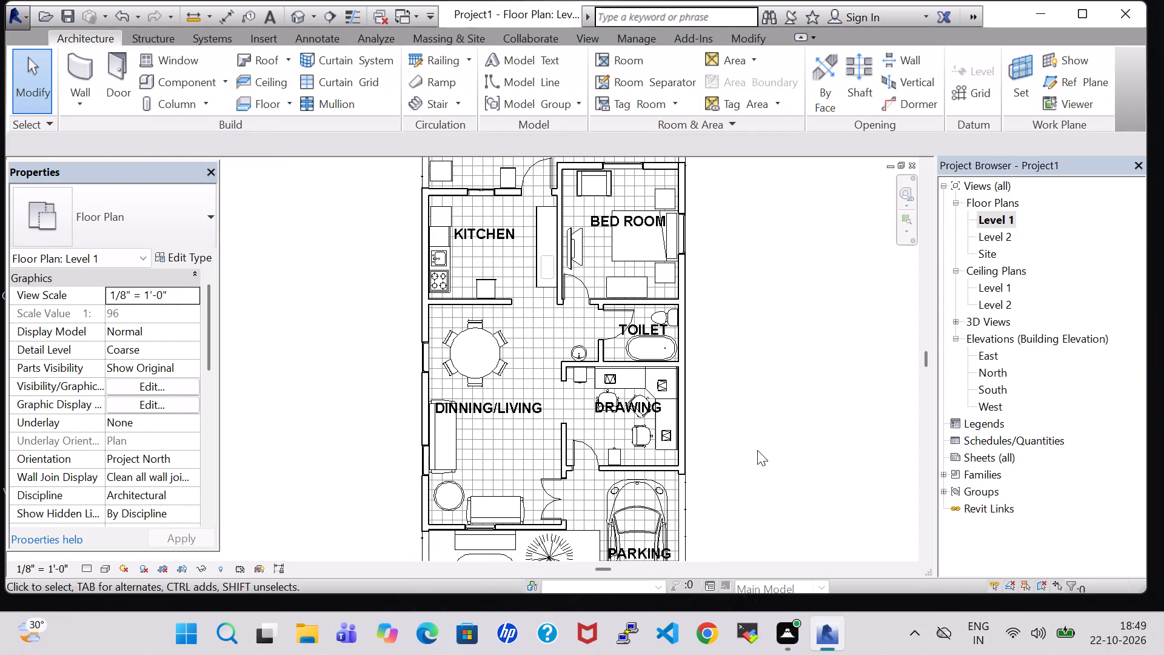
middle_click_drag(757, 450, 775, 287)
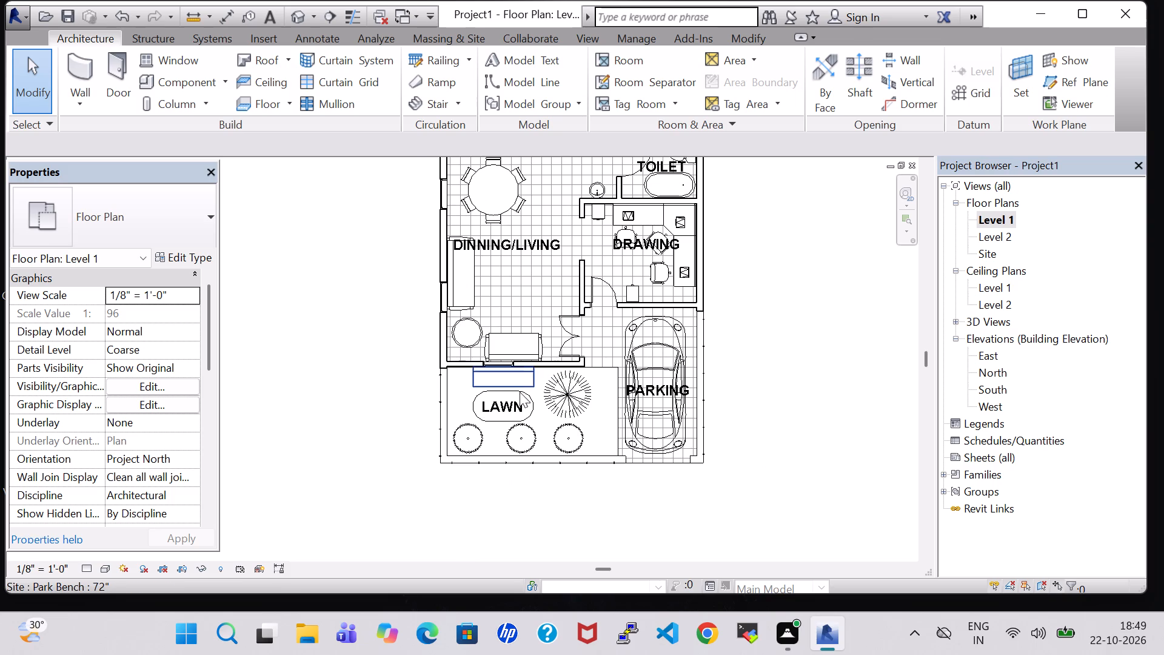
left_click(469, 404)
left_click(167, 208)
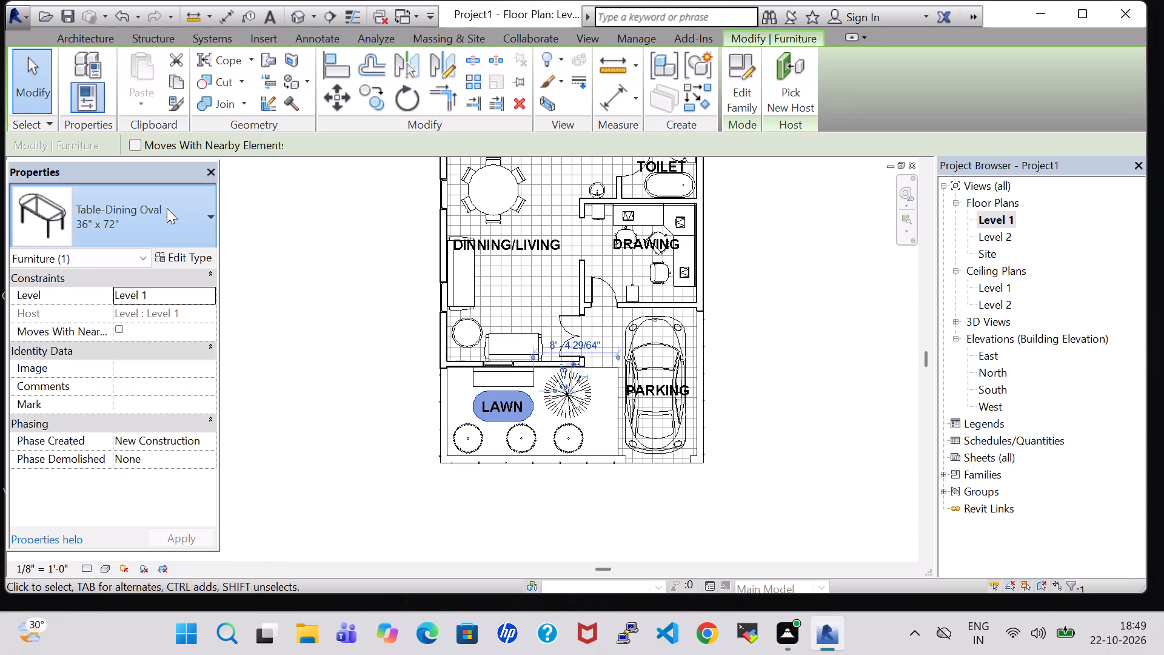
scroll(156, 378, "down", 1)
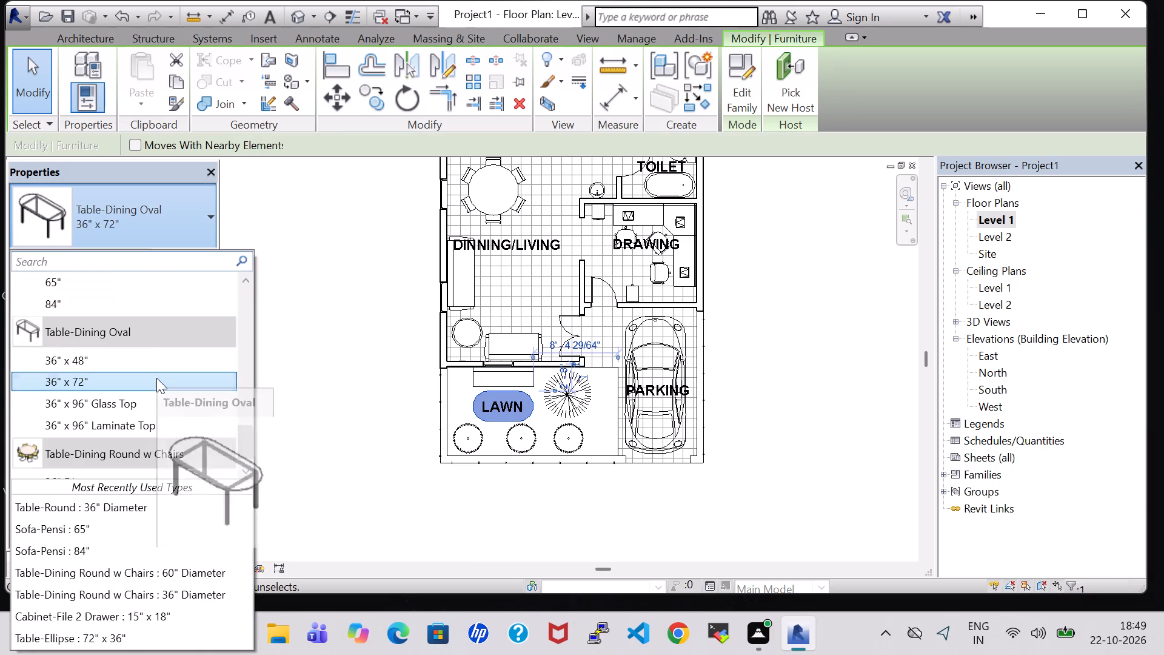
left_click(133, 429)
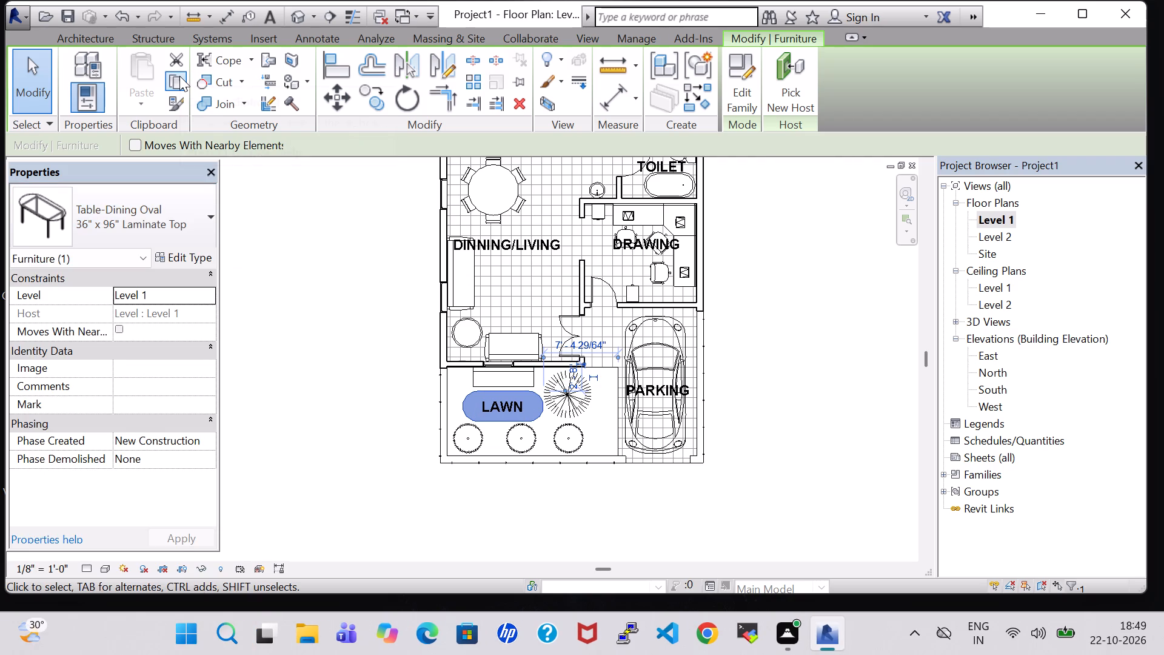
Look through the furniture types available for the lawn's oval table and examine the table up close in the plan.
left_click(196, 213)
scroll(190, 368, "up", 1)
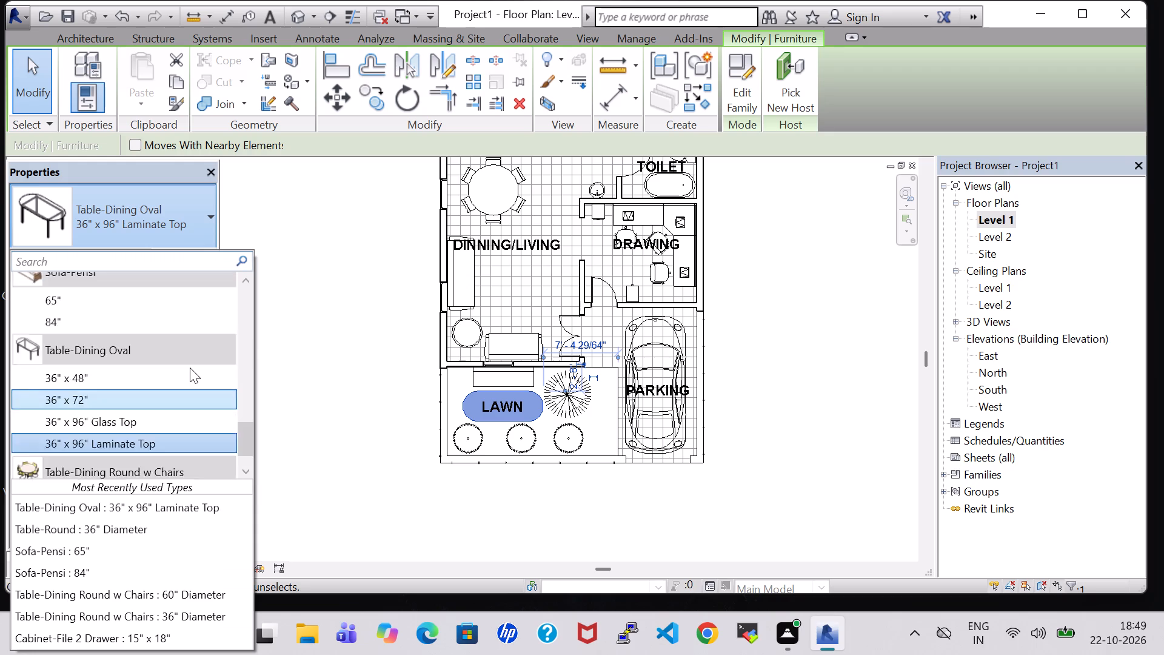
scroll(190, 368, "up", 1)
scroll(190, 368, "down", 5)
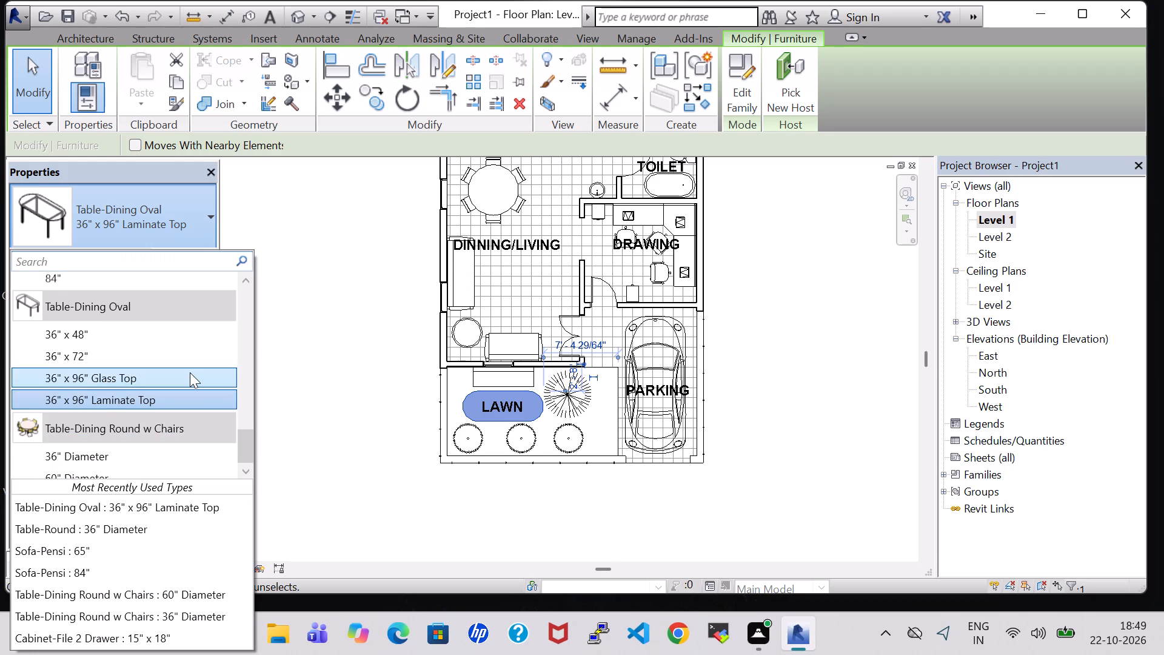
scroll(190, 372, "up", 9)
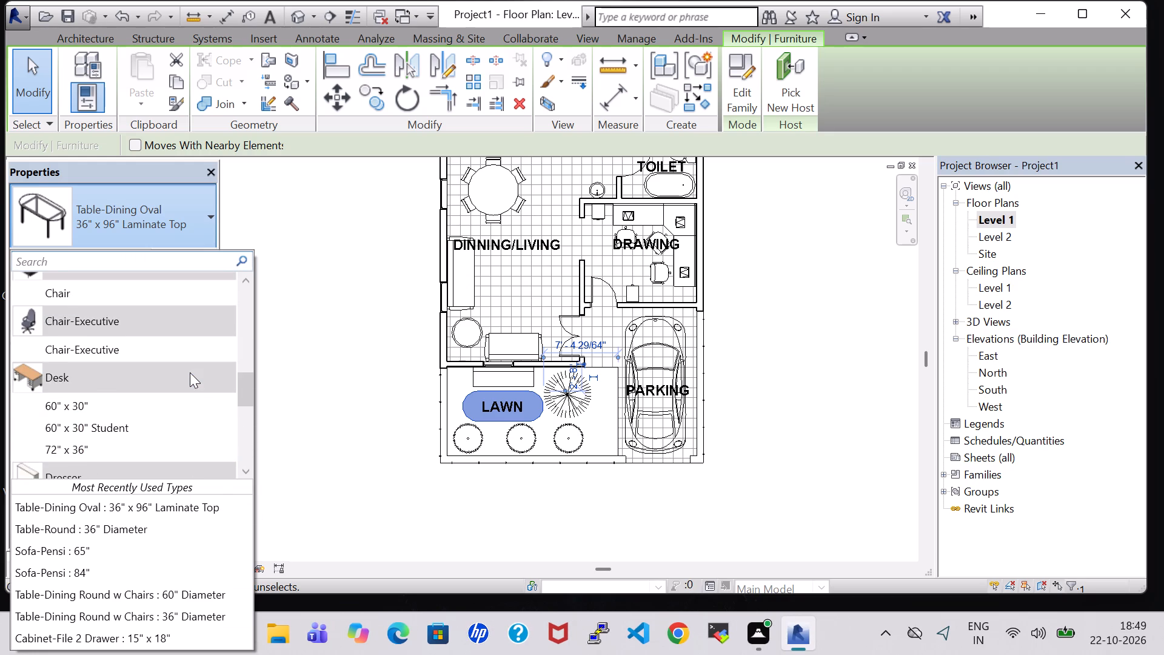
scroll(190, 372, "up", 2)
scroll(190, 372, "down", 7)
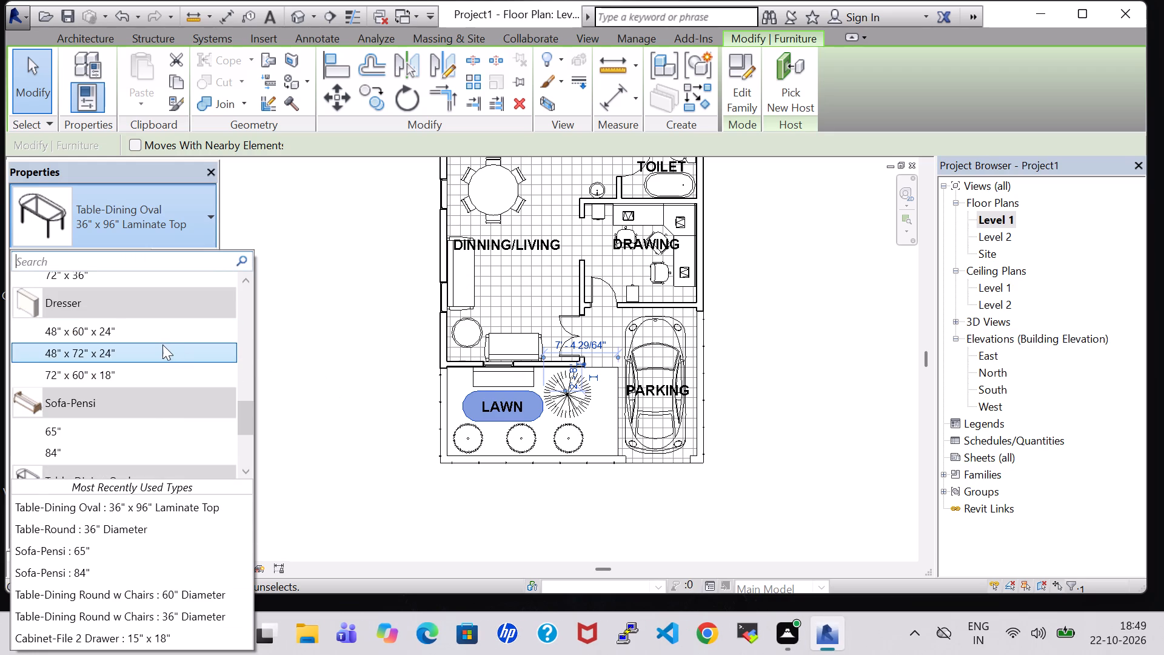
left_click(180, 89)
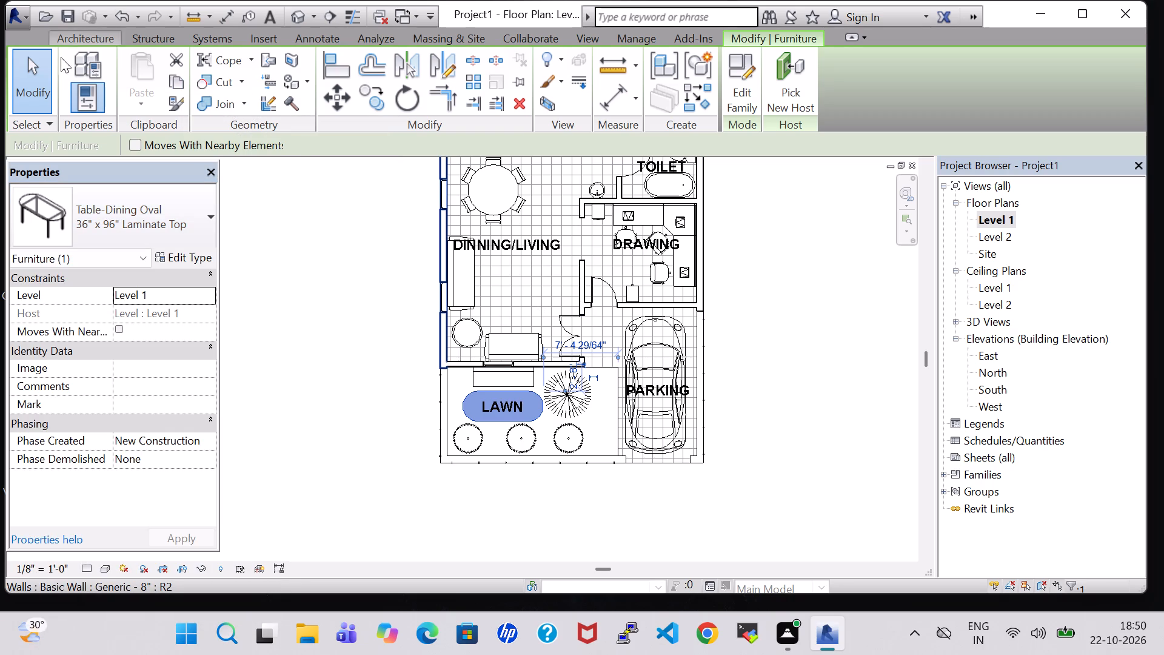
left_click(403, 369)
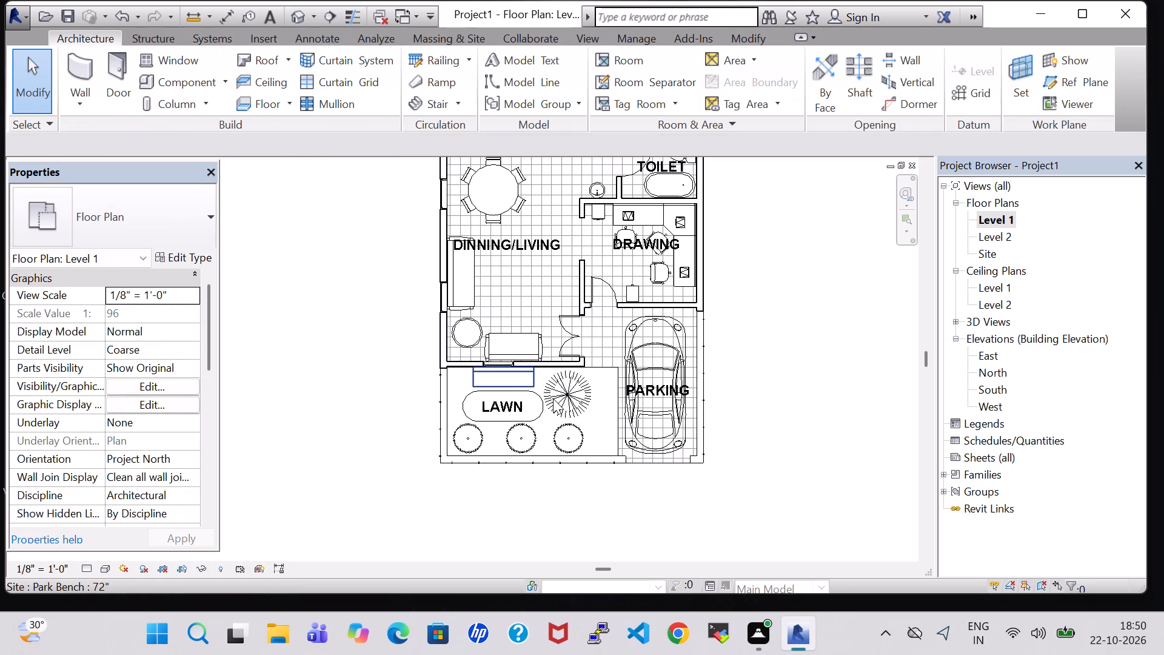
scroll(488, 486, "up", 4)
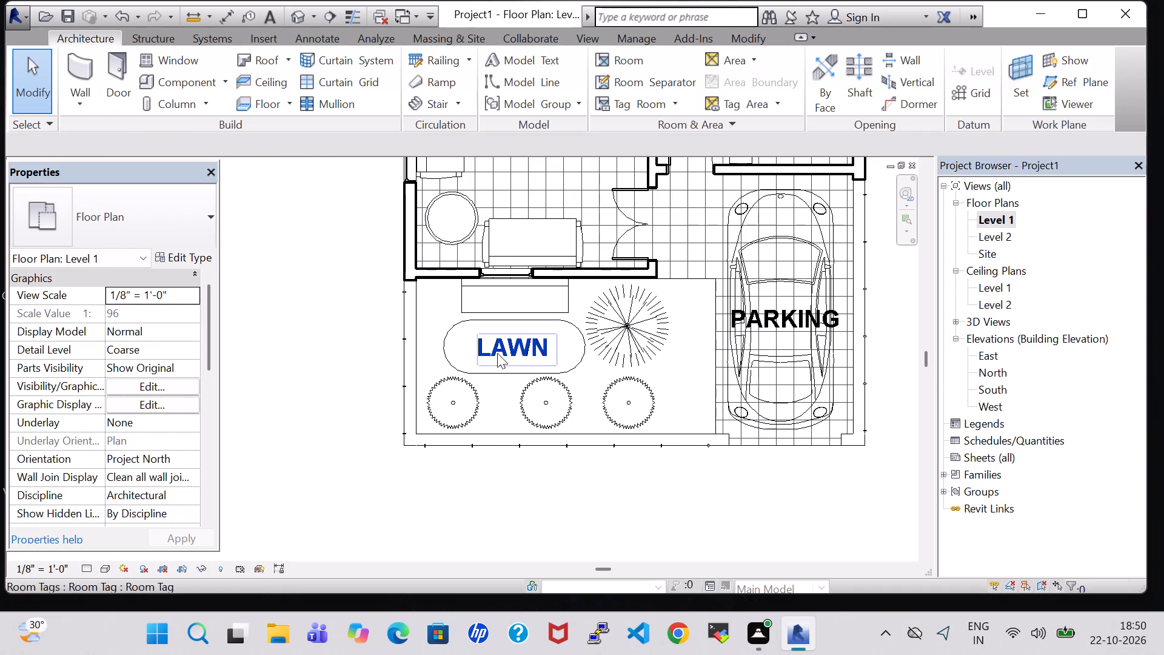
Copy the lawn's oval dining table and paste it into the open floor area of the dining/living room.
left_click(452, 327)
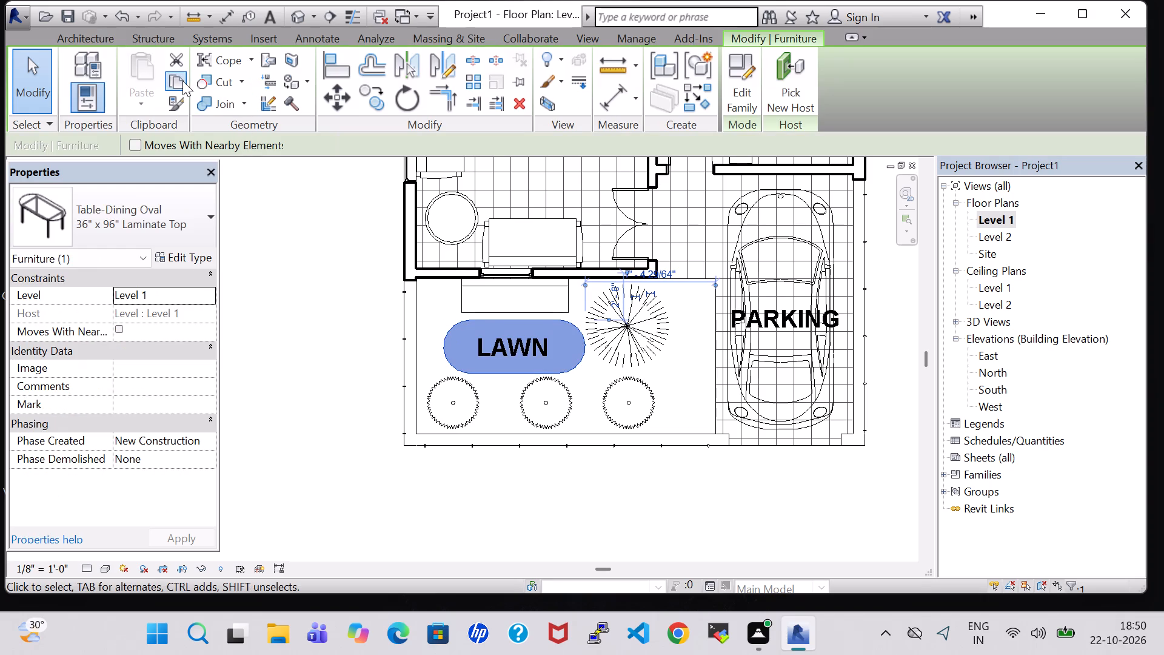
left_click(182, 81)
left_click(137, 109)
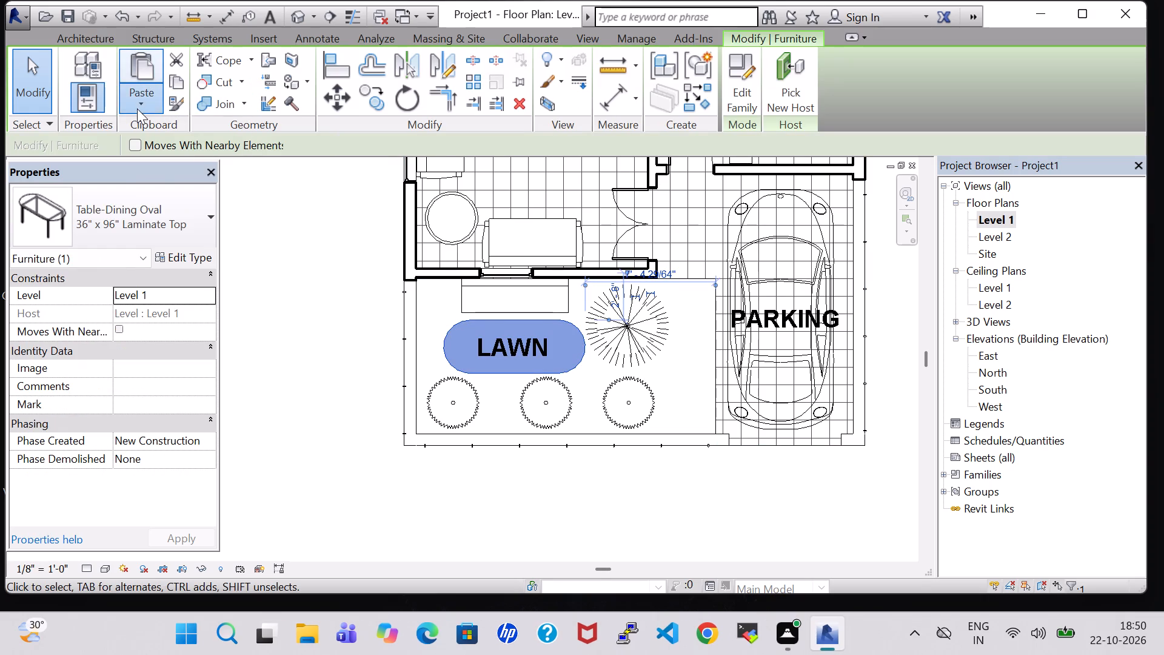
left_click(218, 144)
scroll(632, 257, "down", 1)
middle_click_drag(574, 229, 569, 341)
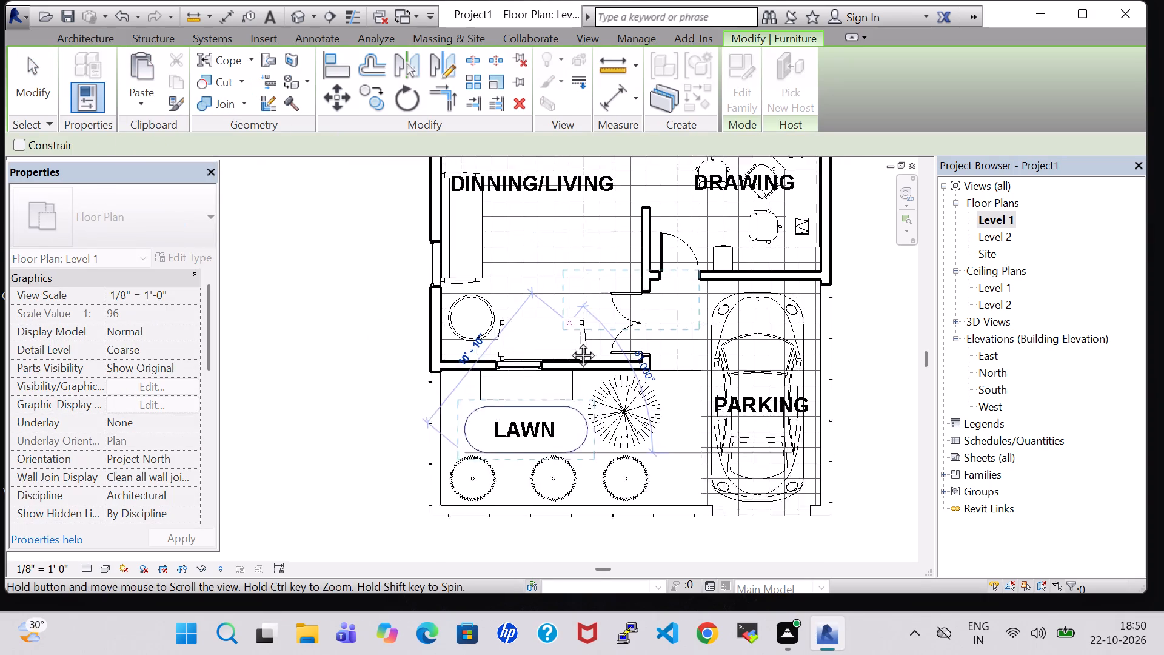
middle_click_drag(569, 341, 550, 442)
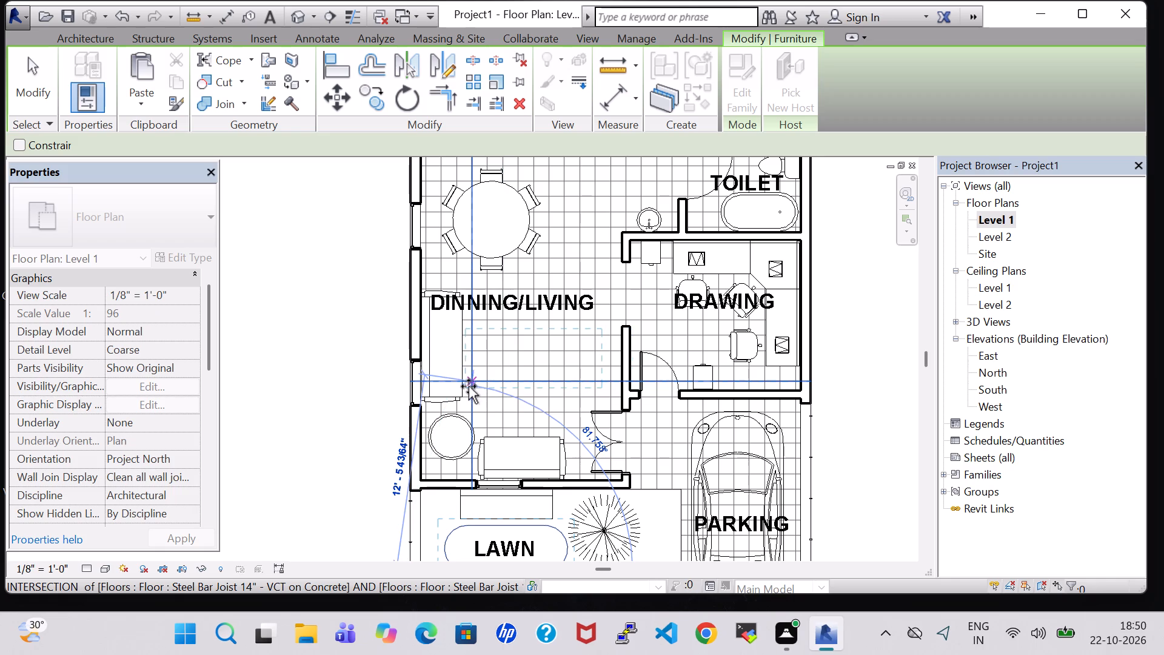
key("space")
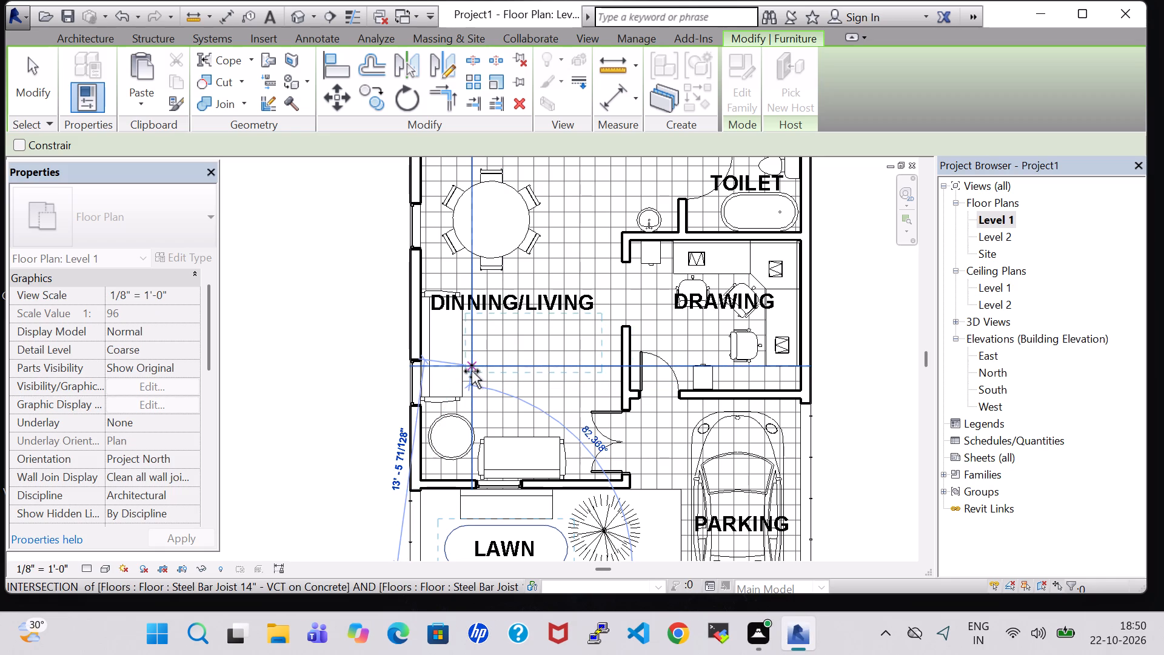
left_click(480, 377)
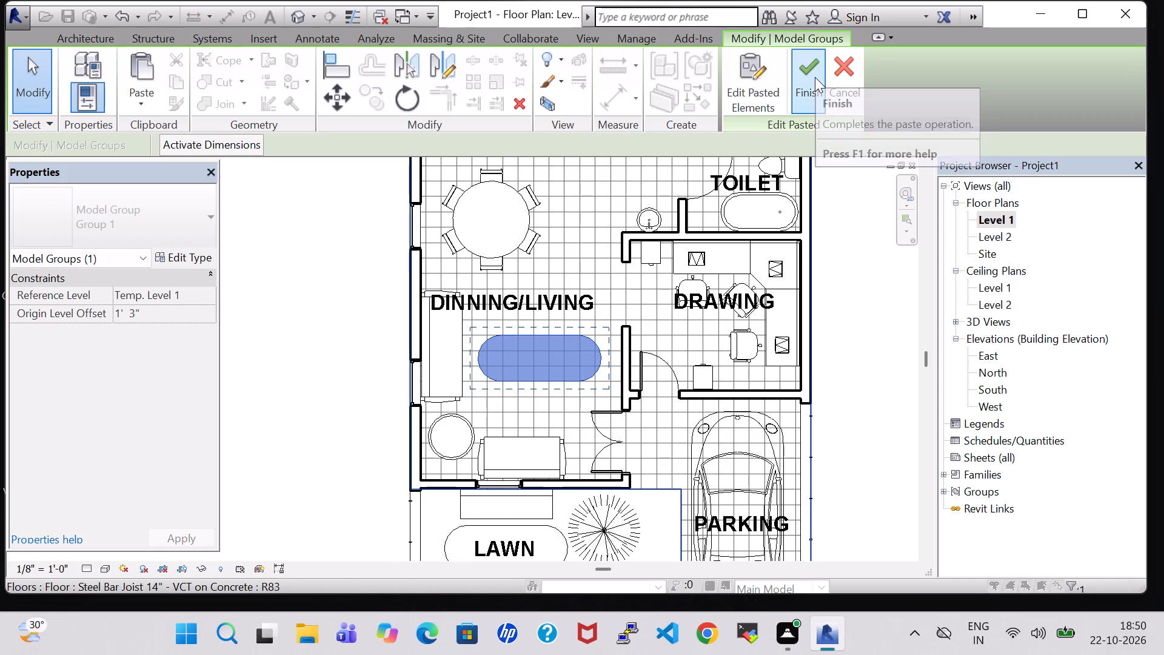
left_click(815, 77)
Rotate the pasted oval table 90 degrees and shift it closer to the long sofa against the dining/living room's outer wall.
left_click(563, 349)
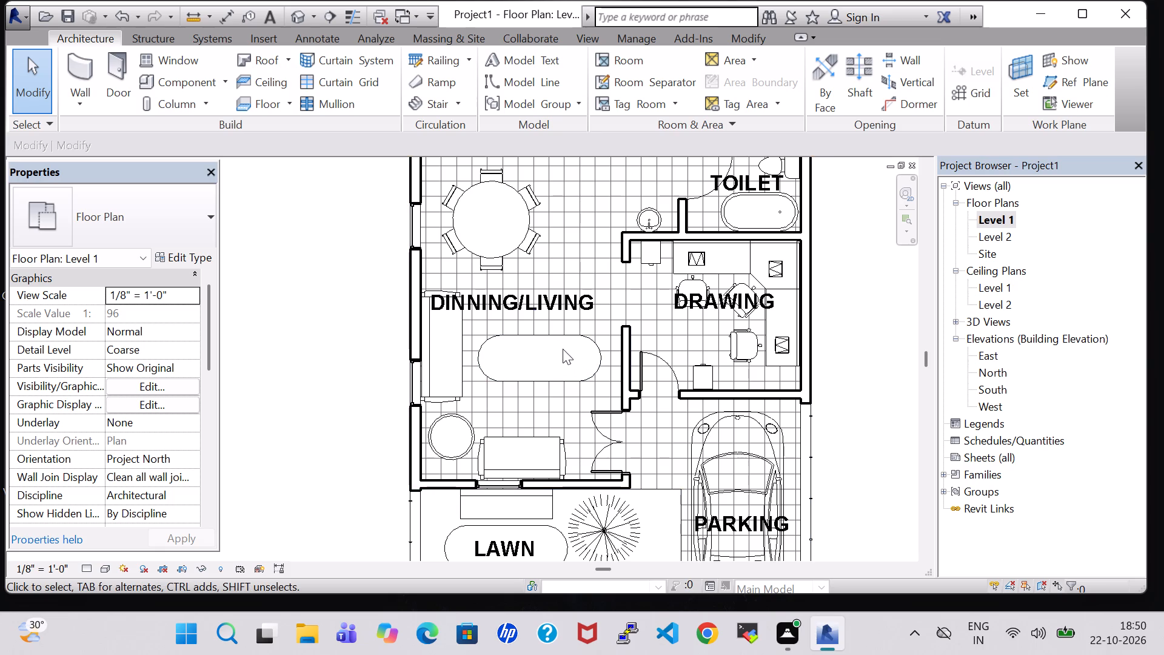
left_click(574, 343)
key("space")
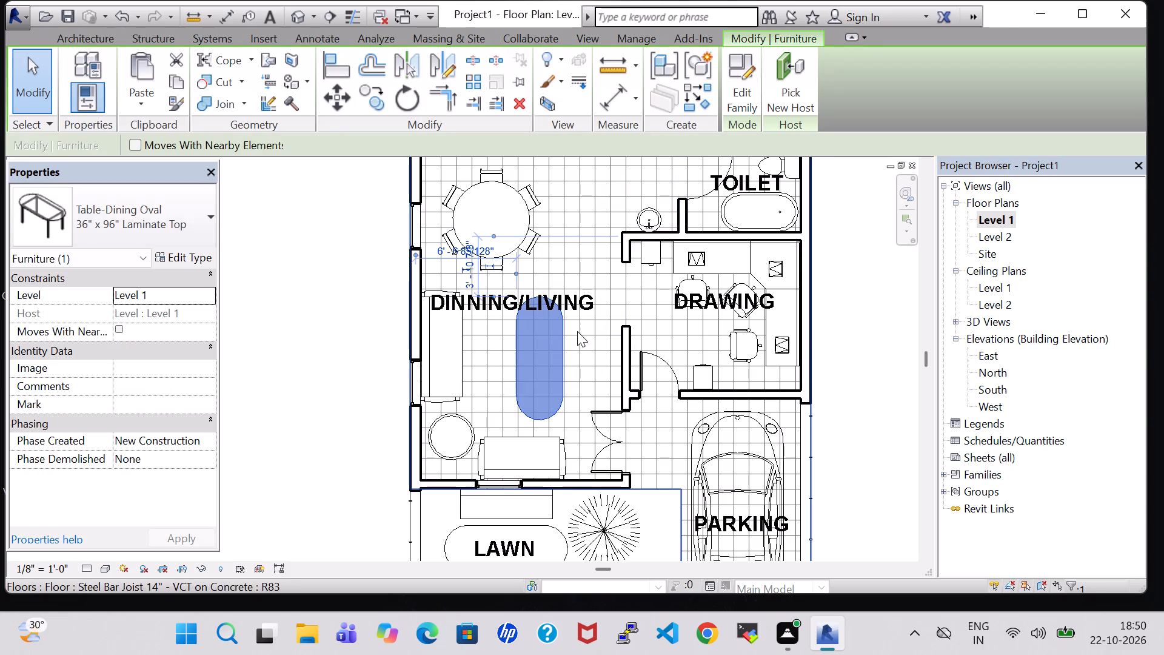
key("Left")
key("Left")
key("Left")
key("Left")
key("Left")
key("Left")
key("Left")
key("Left")
key("Left")
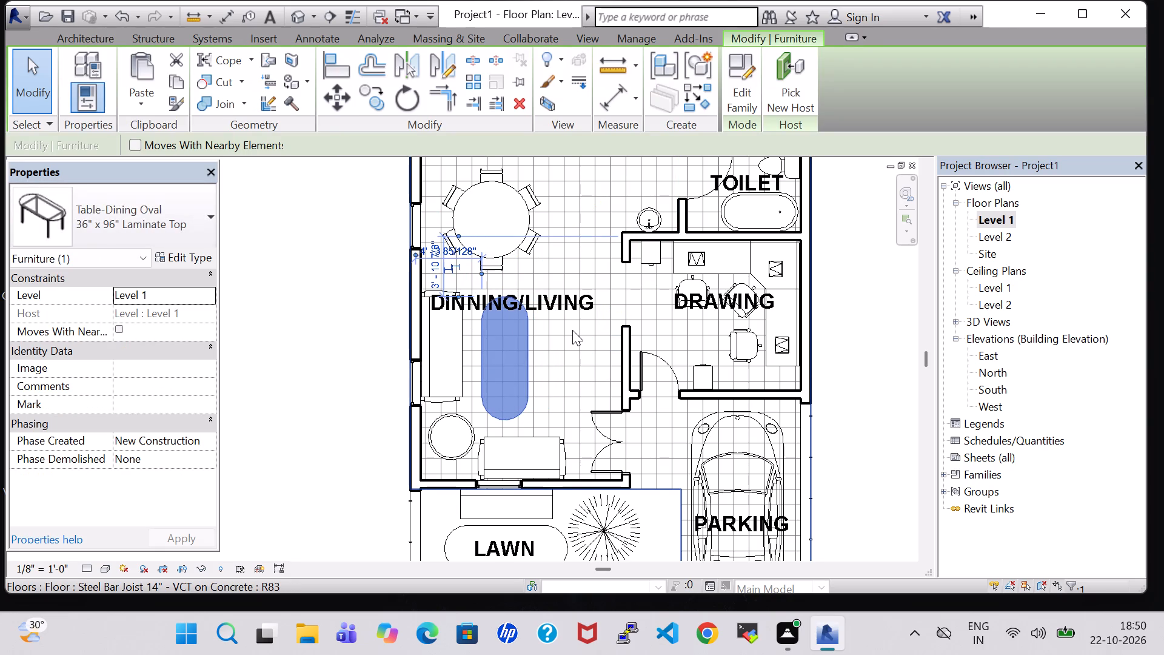
left_click(866, 337)
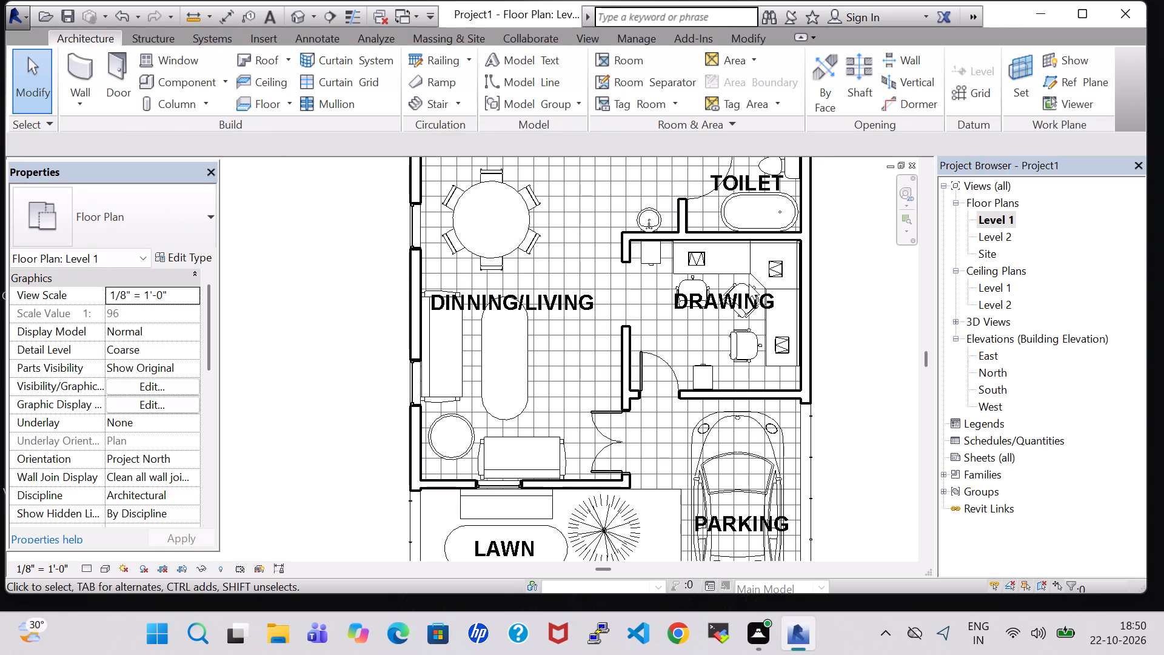
Change the lawn's oval table to the Table-Dining Oval 36" x 48" type.
scroll(580, 444, "down", 1)
left_click(550, 520)
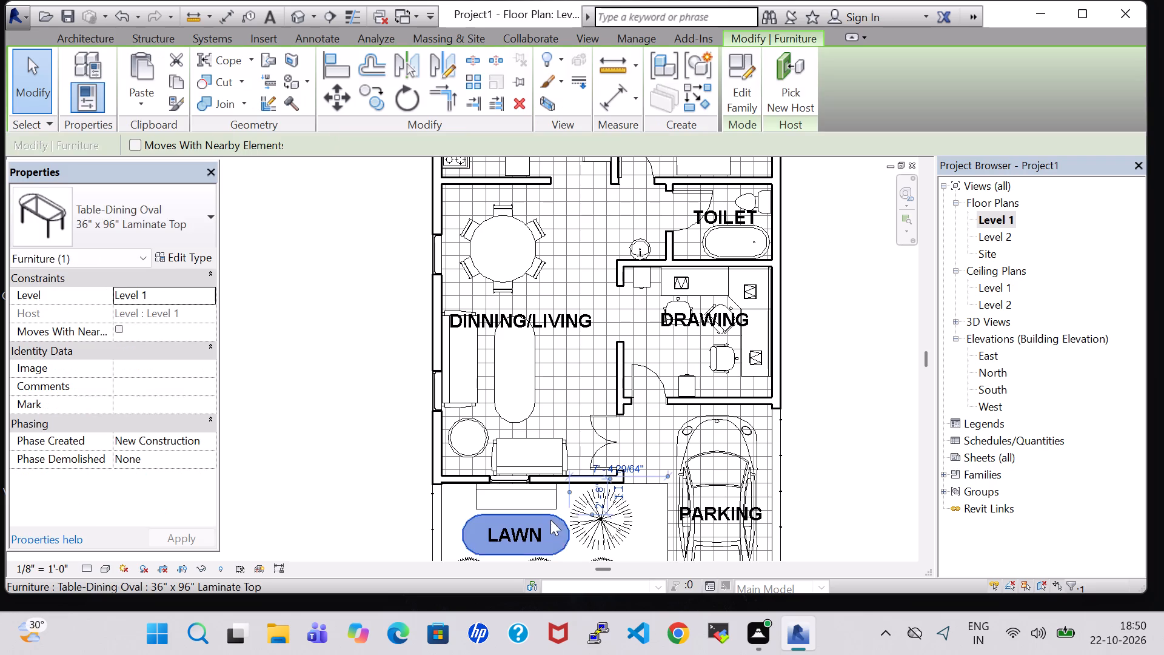
left_click(188, 237)
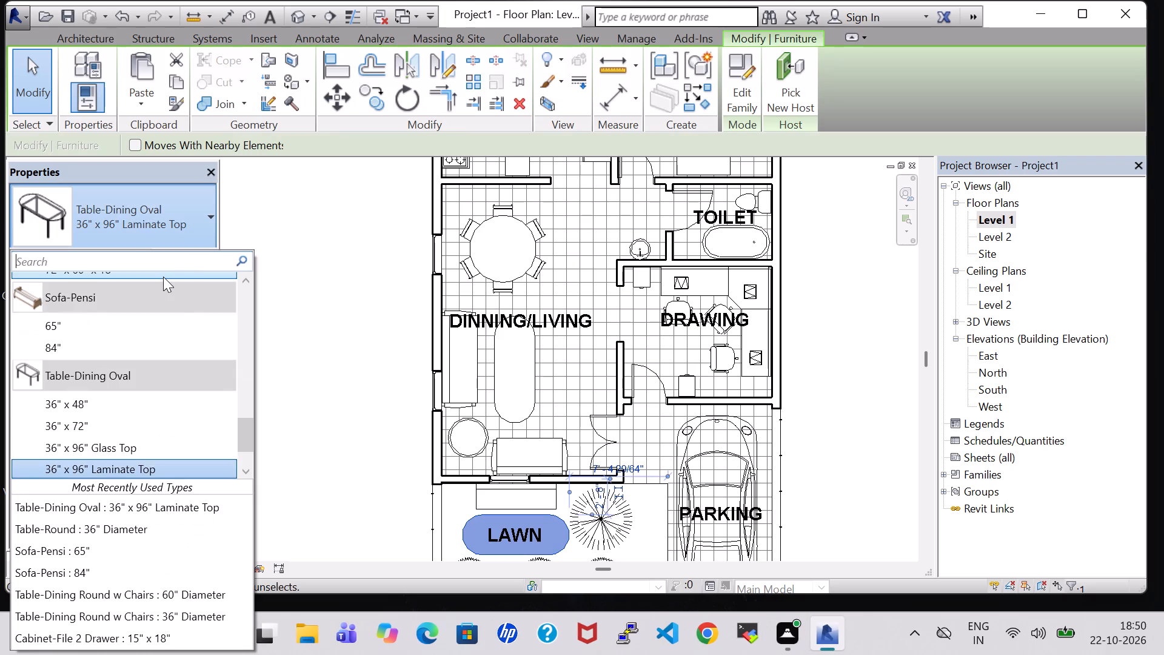
left_click(99, 406)
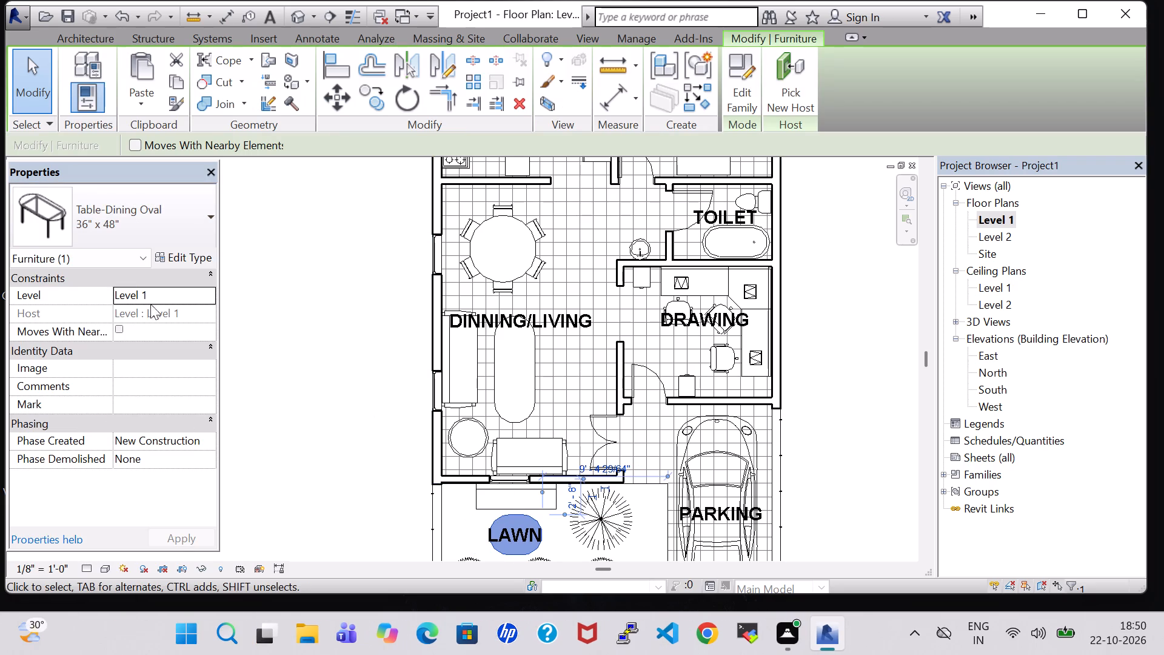
left_click(850, 407)
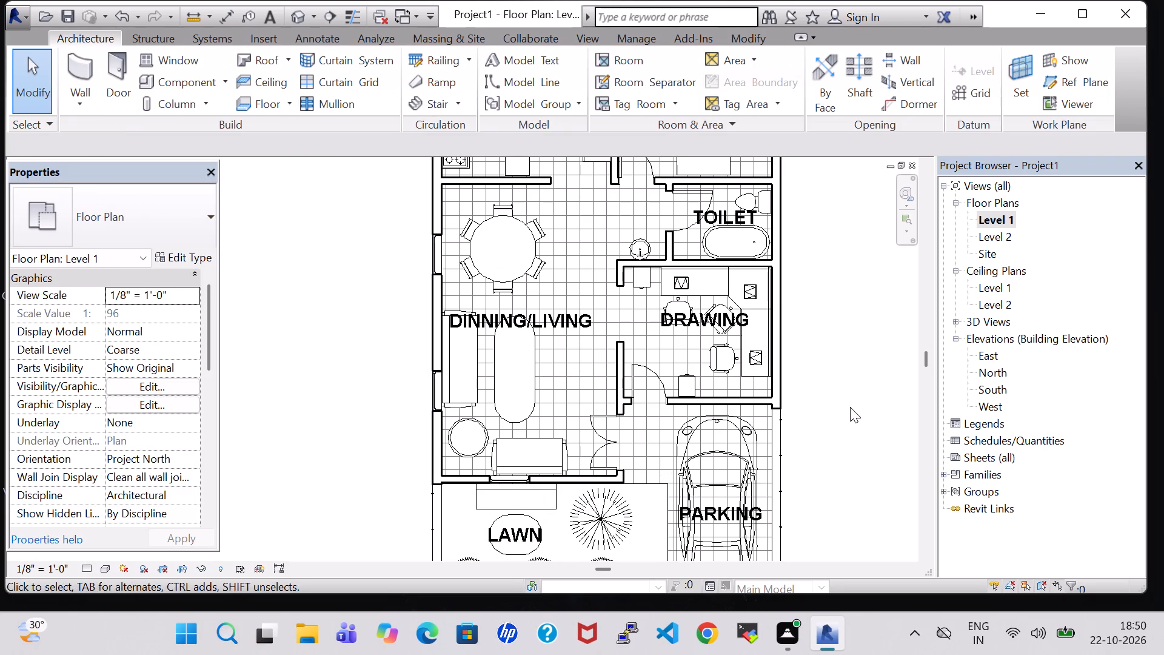
In the 3D view, shift the dining/living room's oval table slightly towards the round dining table.
left_click(296, 18)
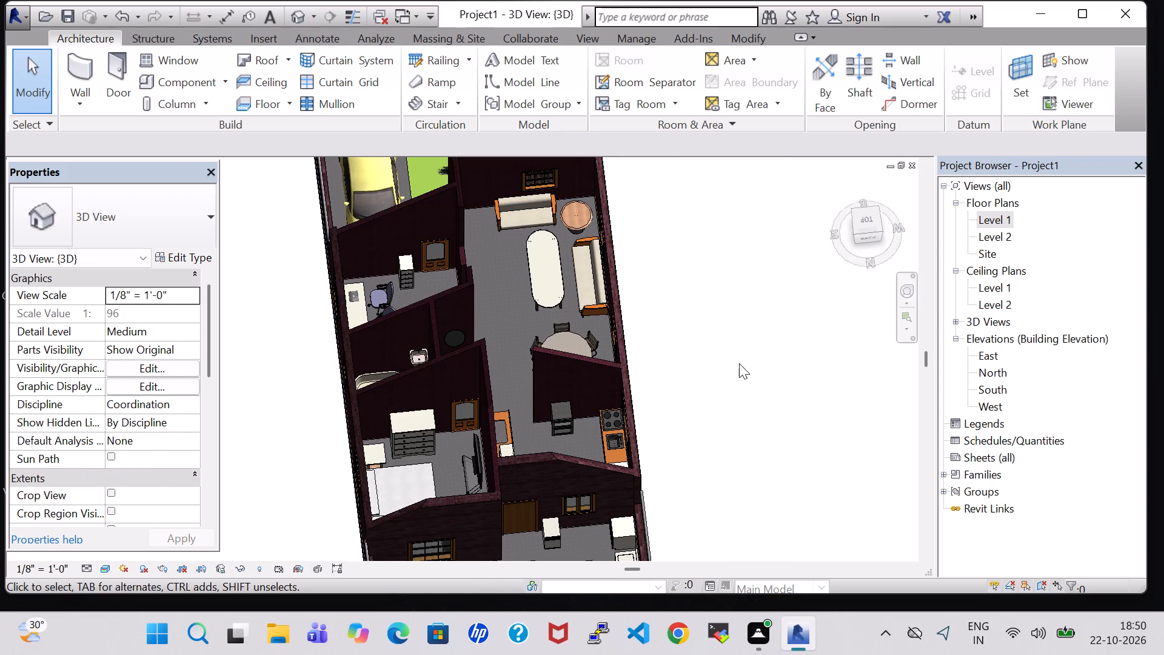
middle_click_drag(743, 359, 724, 372, "shift")
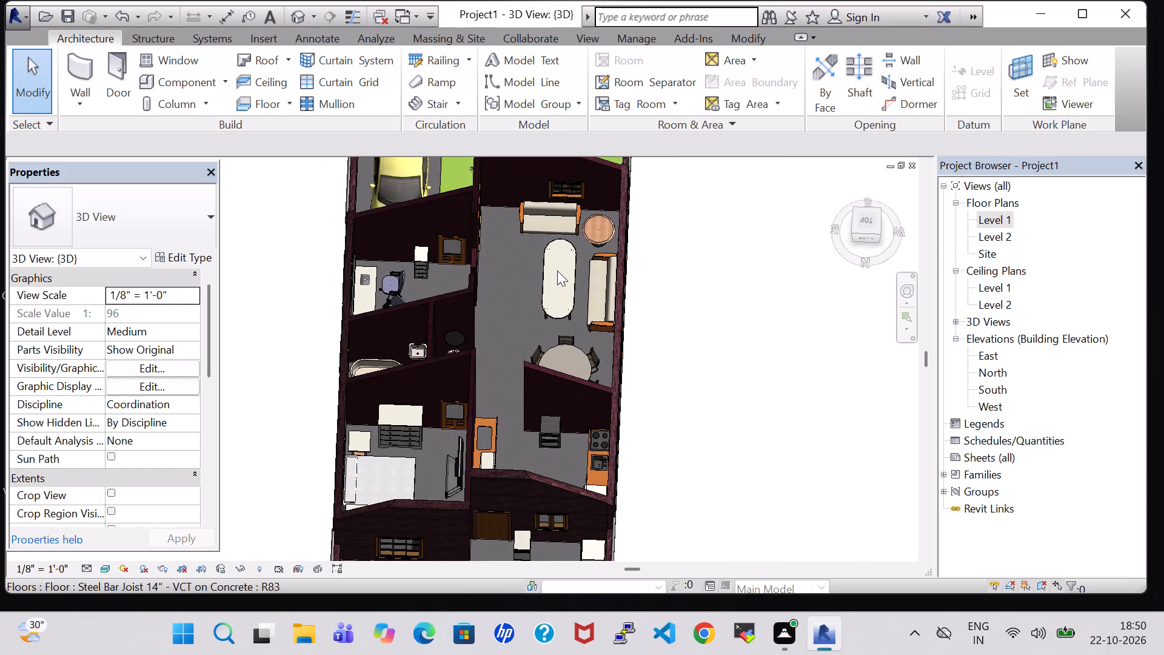
left_click(574, 275)
key("Down")
key("Down")
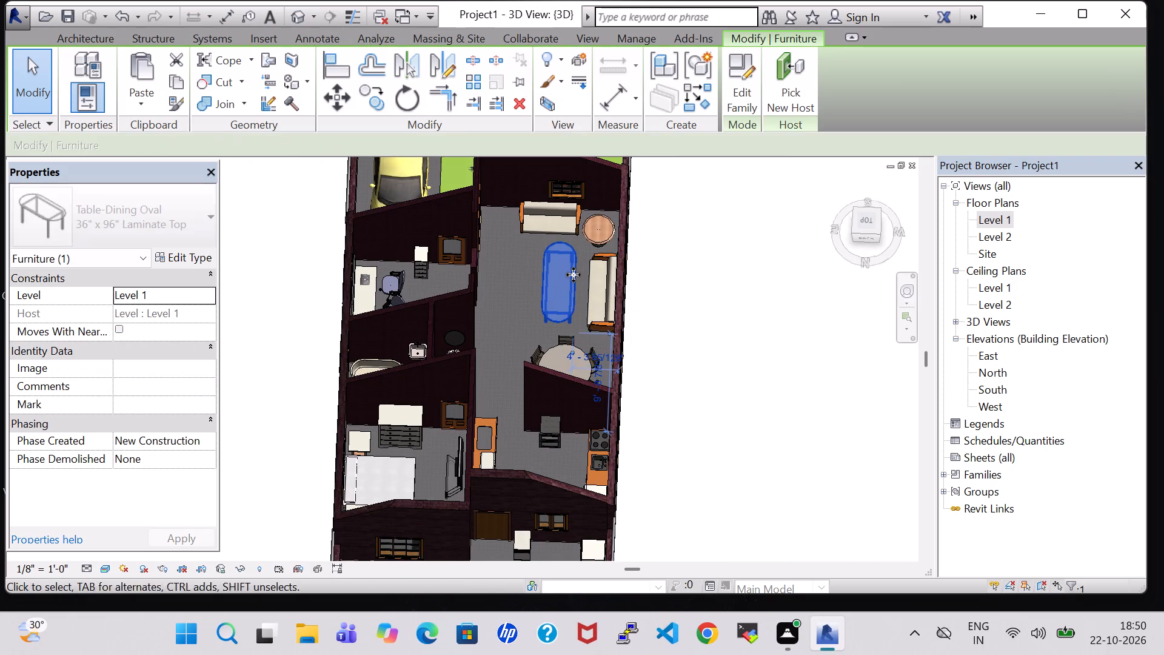
key("Down")
left_click(737, 349)
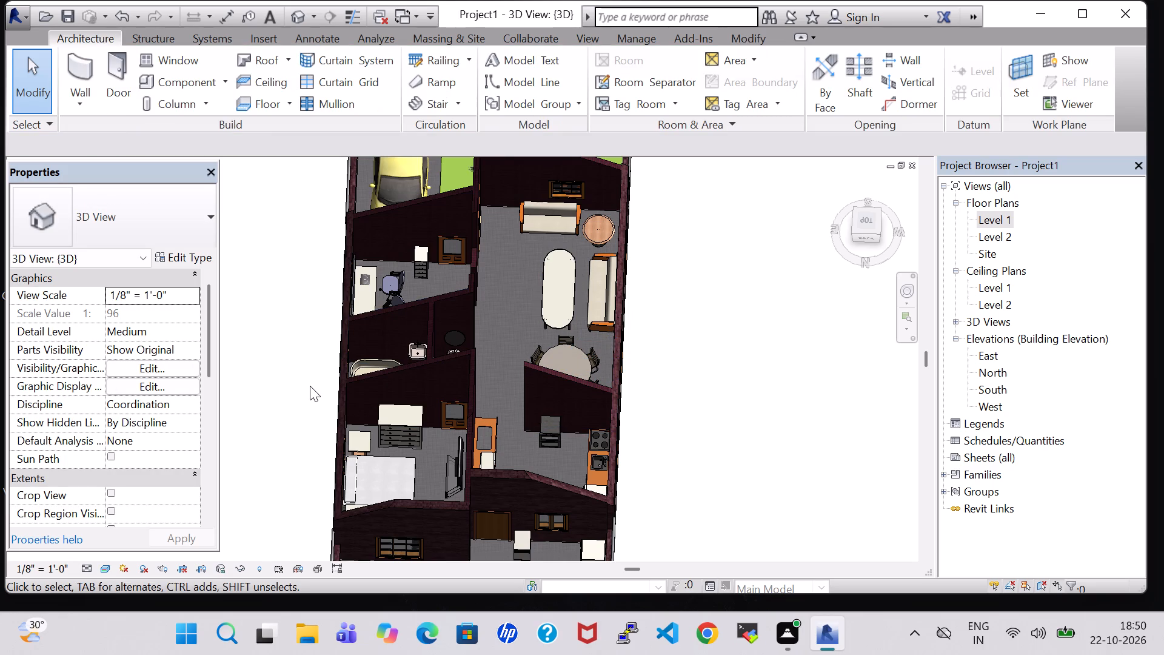
Examine the furnished interior and front lawn from several sides in 3D, and return to the Level 1 floor plan.
middle_click_drag(310, 386, 596, 380, "shift")
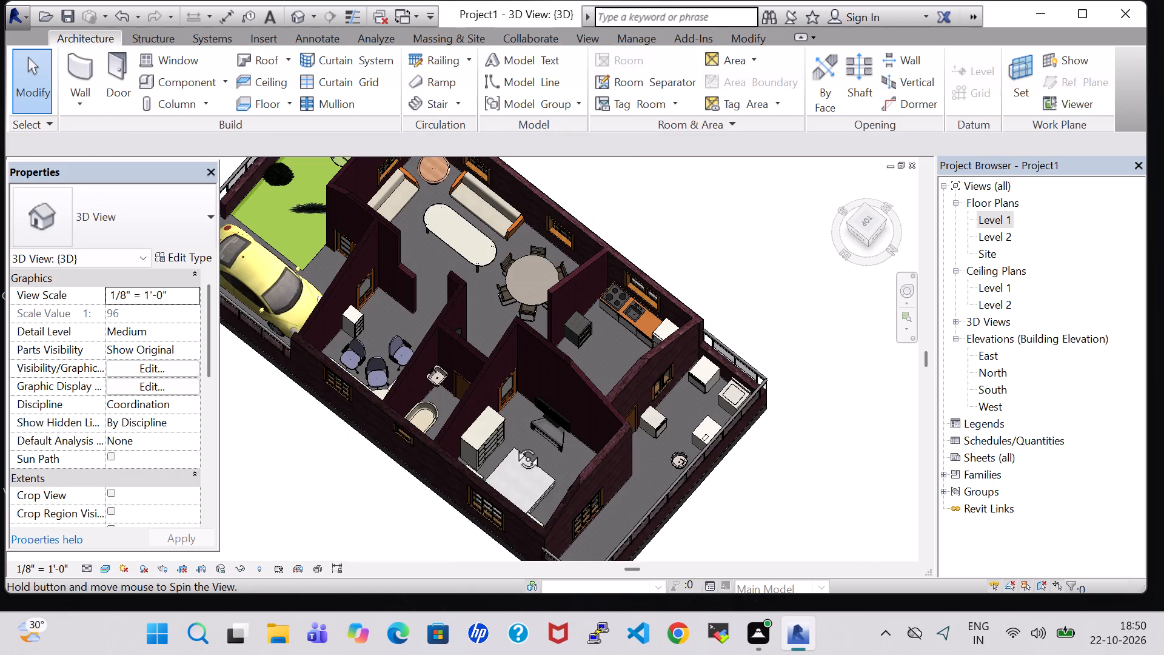
middle_click_drag(330, 475, 493, 463, "shift")
middle_click_drag(604, 463, 635, 432, "shift")
middle_click_drag(629, 418, 592, 396, "shift")
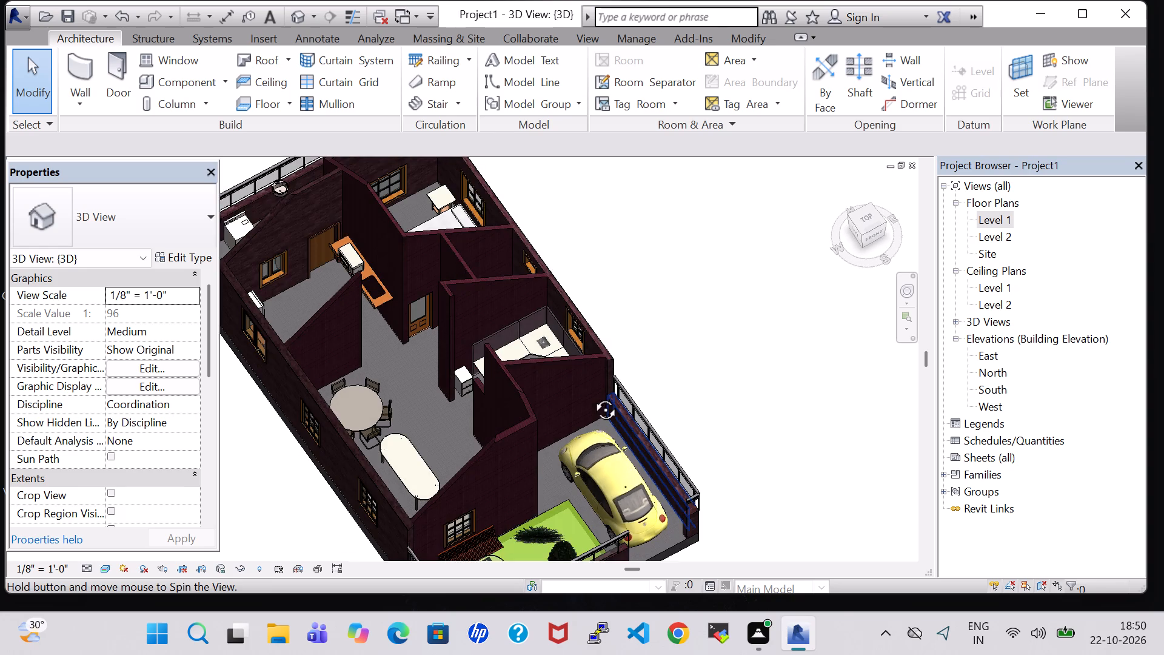
middle_click_drag(644, 406, 639, 363)
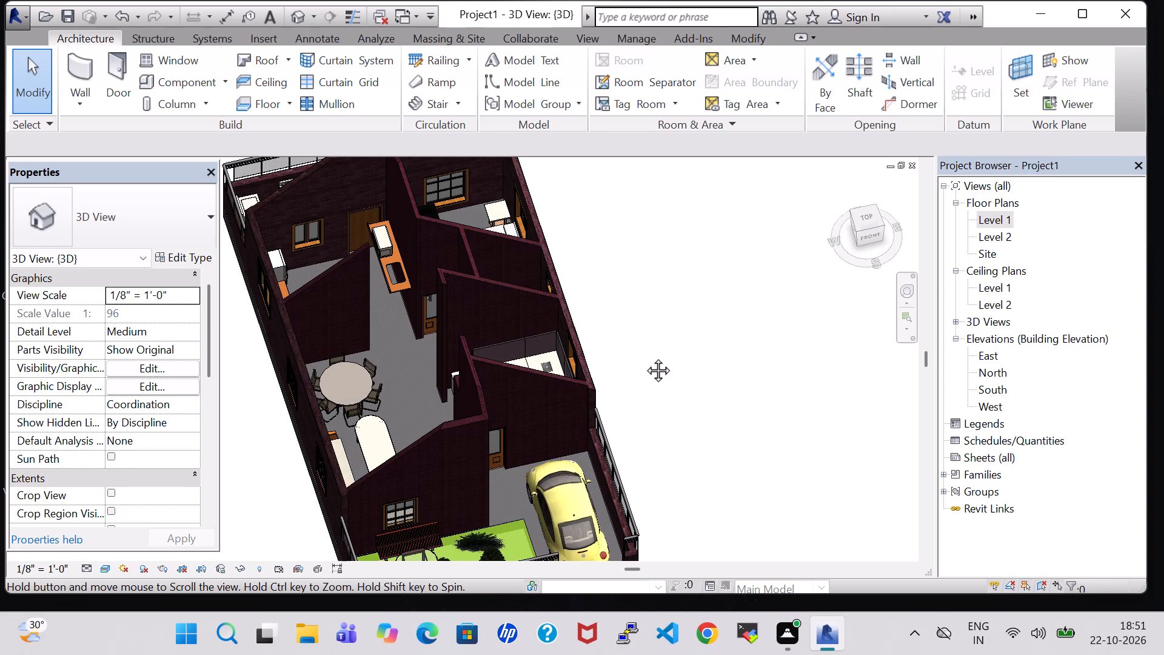
double_click(1003, 217)
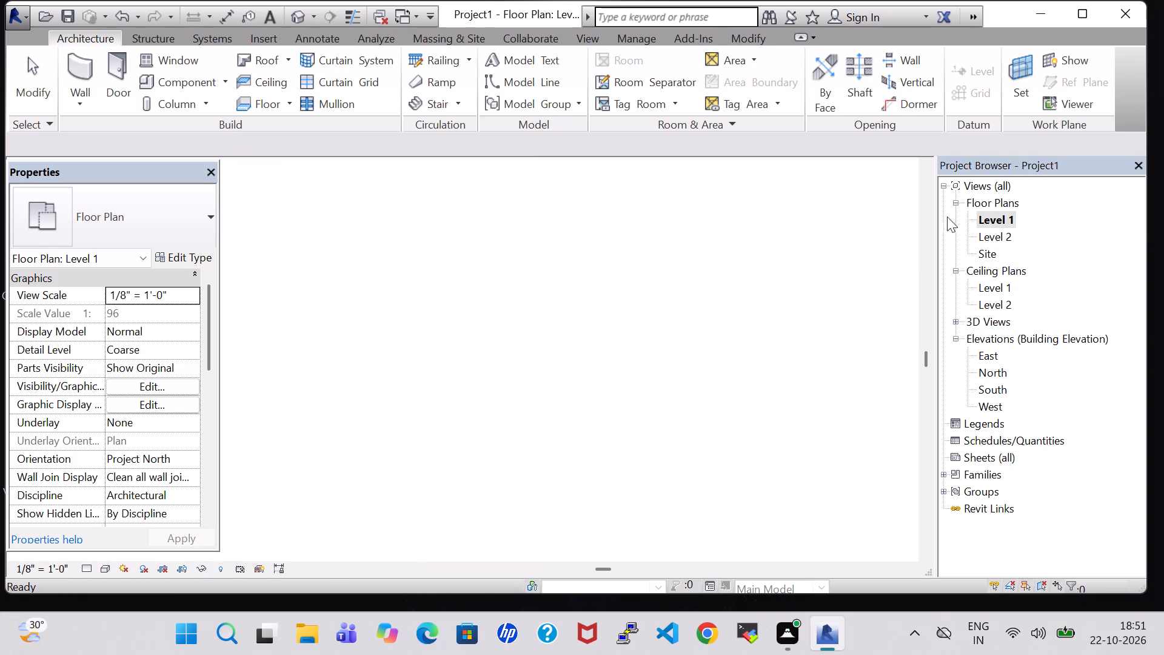
scroll(812, 386, "down", 1)
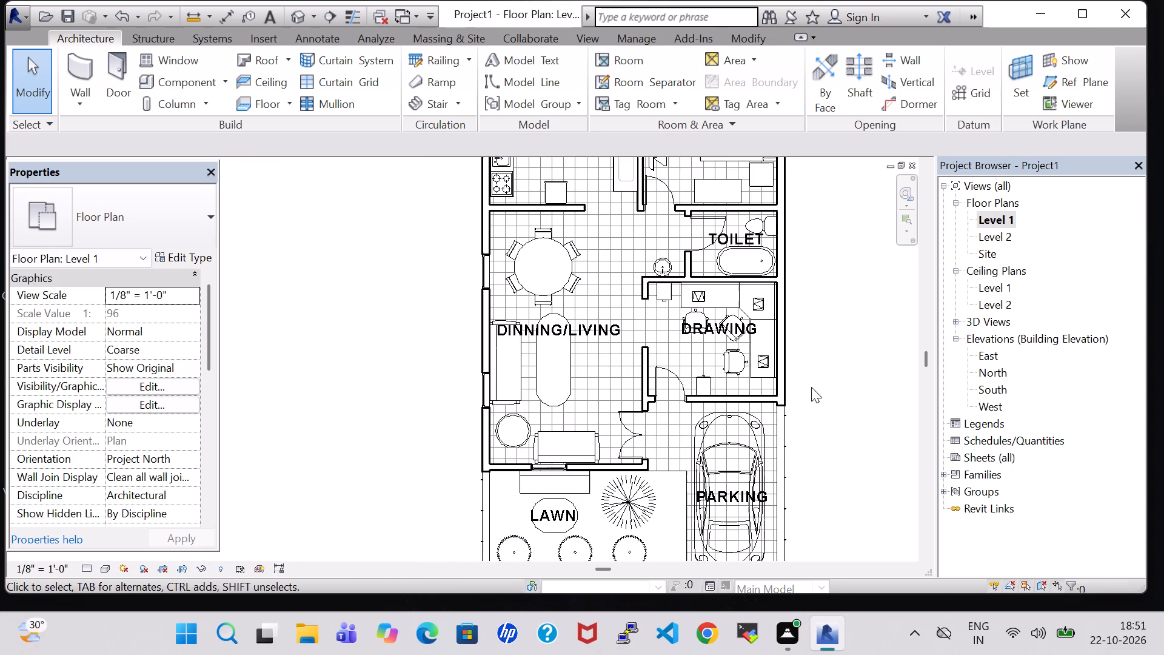
scroll(811, 387, "down", 1)
middle_click_drag(809, 369, 777, 390)
middle_click(777, 390)
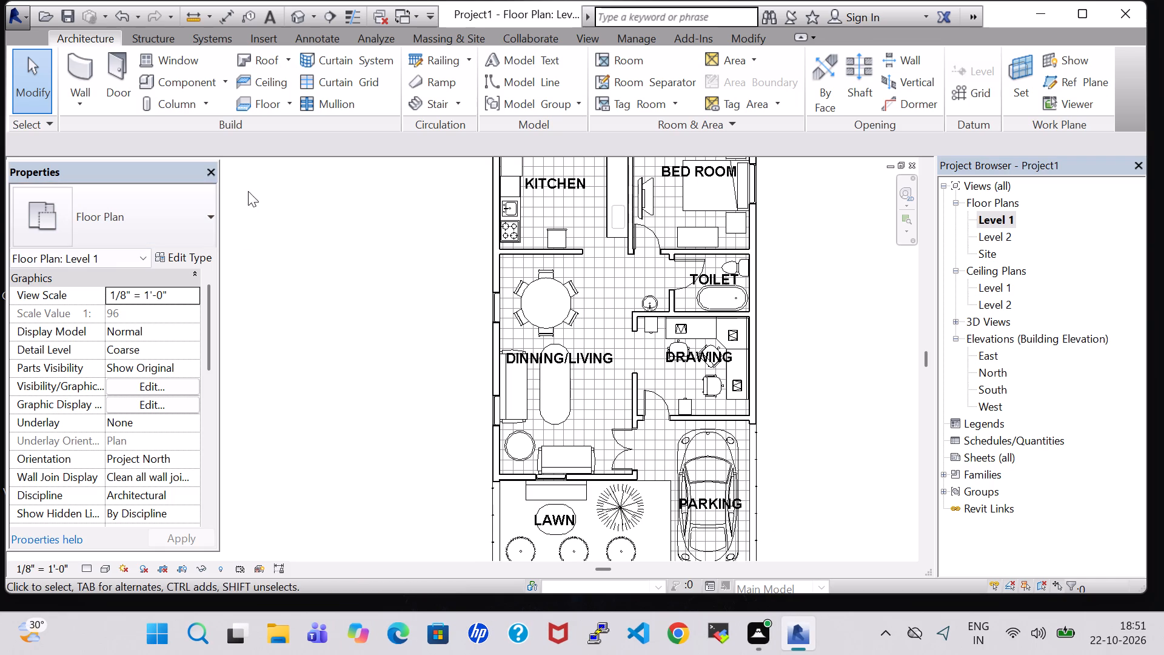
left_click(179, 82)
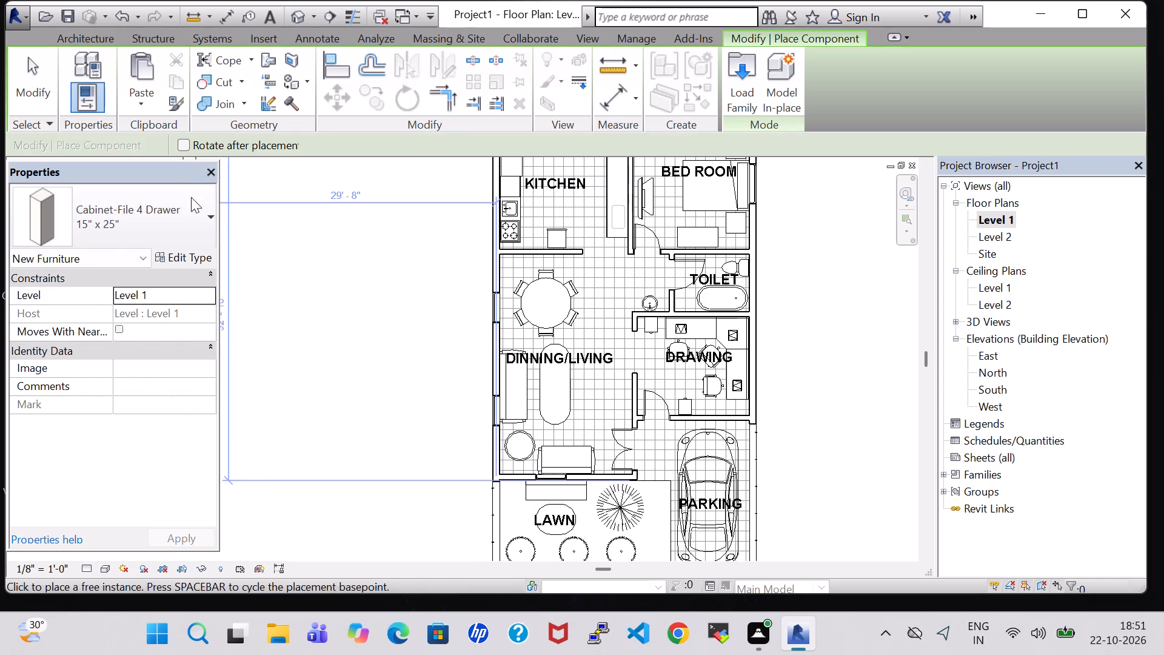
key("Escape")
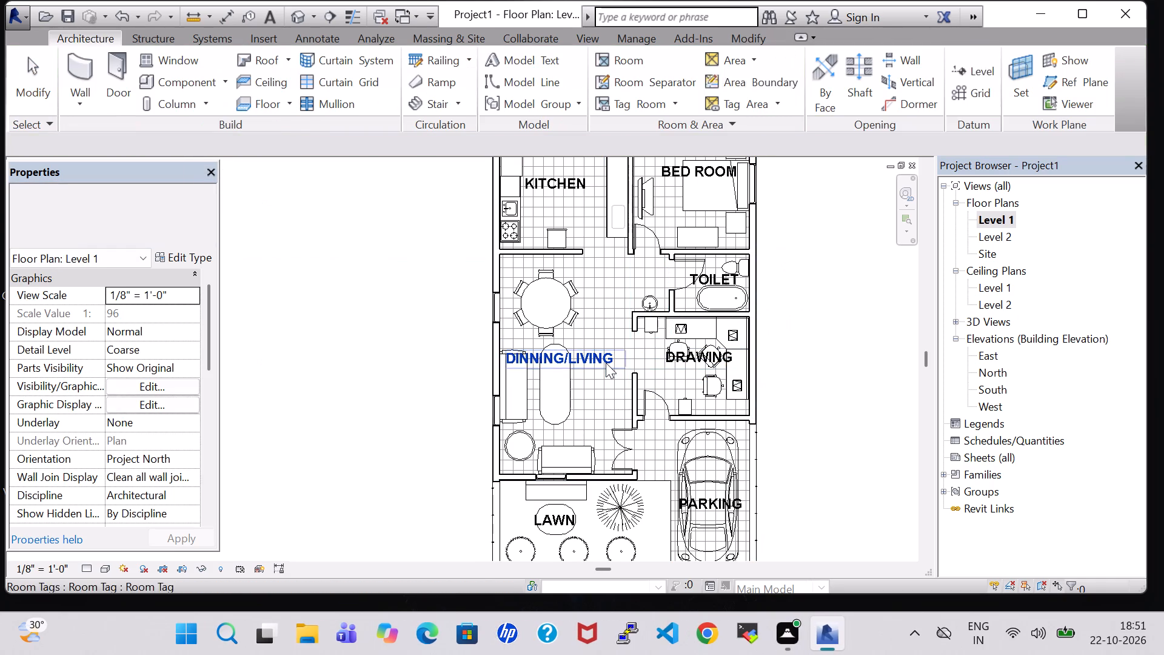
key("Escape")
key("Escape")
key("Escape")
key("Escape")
Copy the bedroom's TV stand and paste it into the dining/living room near the wall shared with the drawing room.
scroll(854, 264, "up", 2)
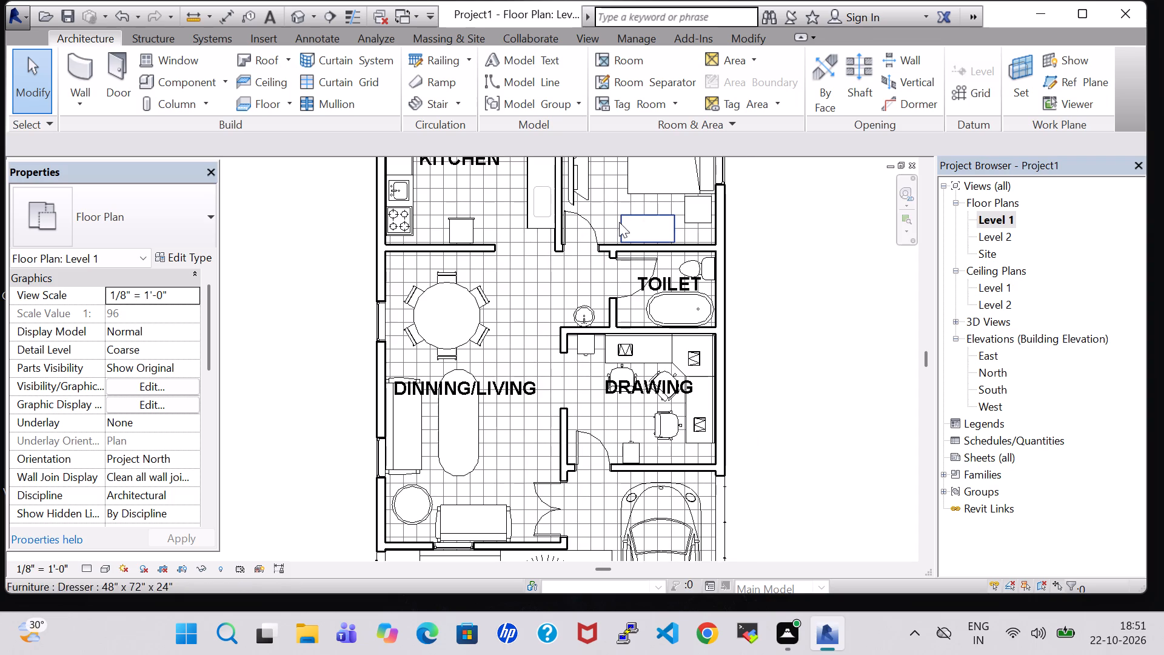
left_click(590, 186)
left_click(175, 82)
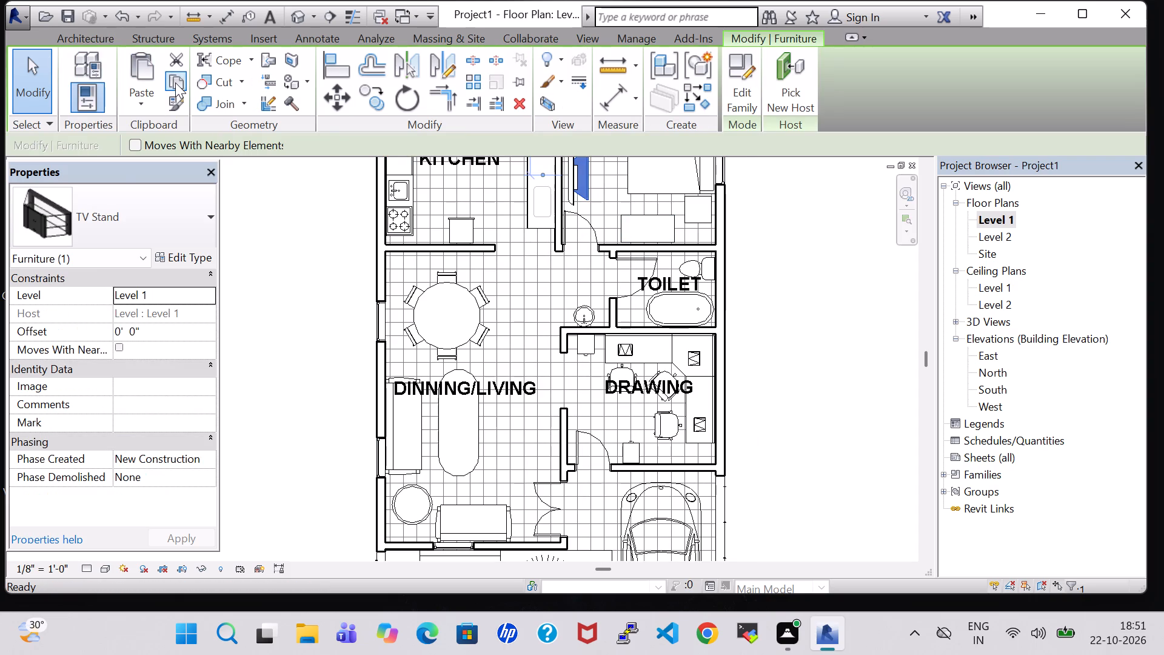
left_click(144, 94)
left_click(170, 128)
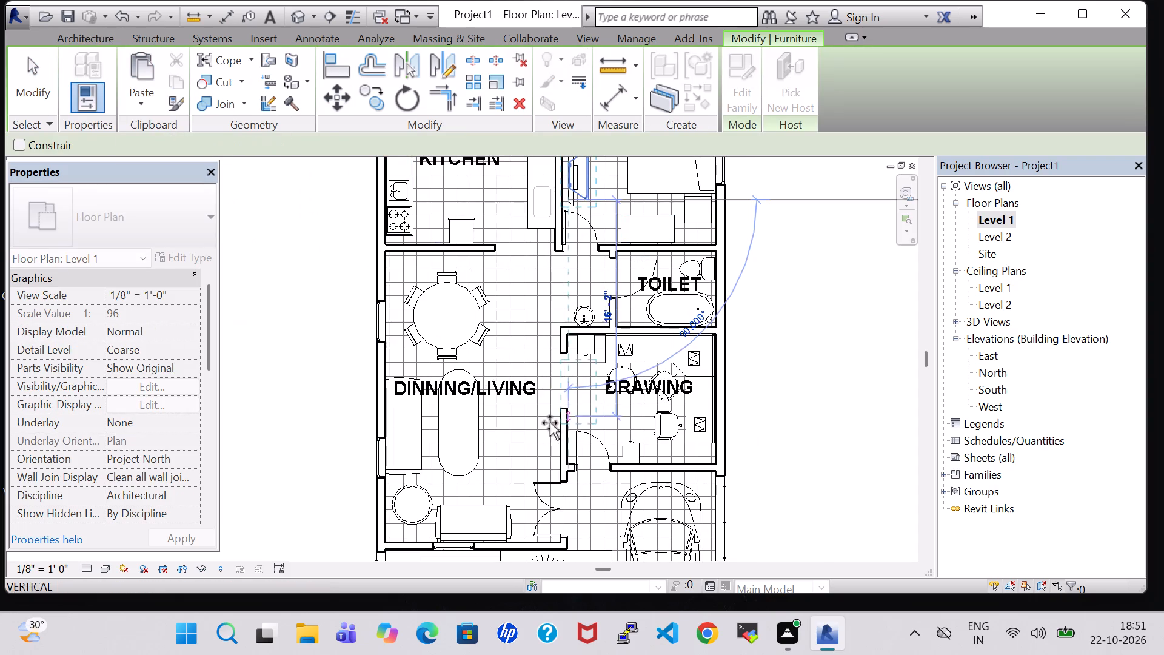
scroll(547, 425, "up", 4)
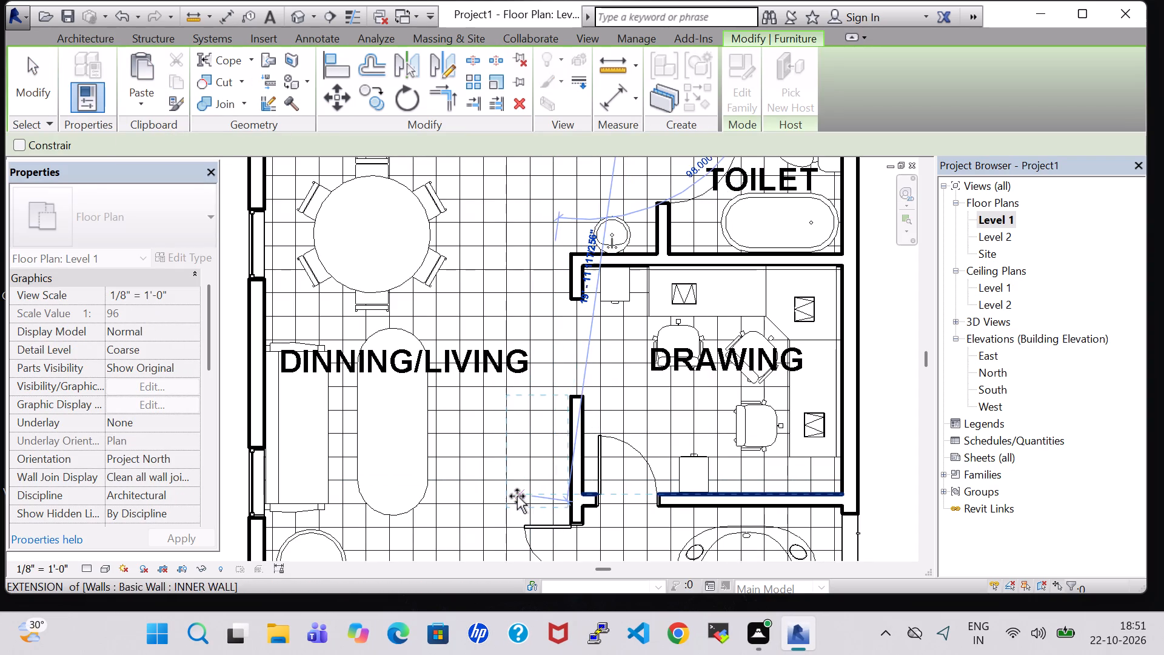
left_click(513, 497)
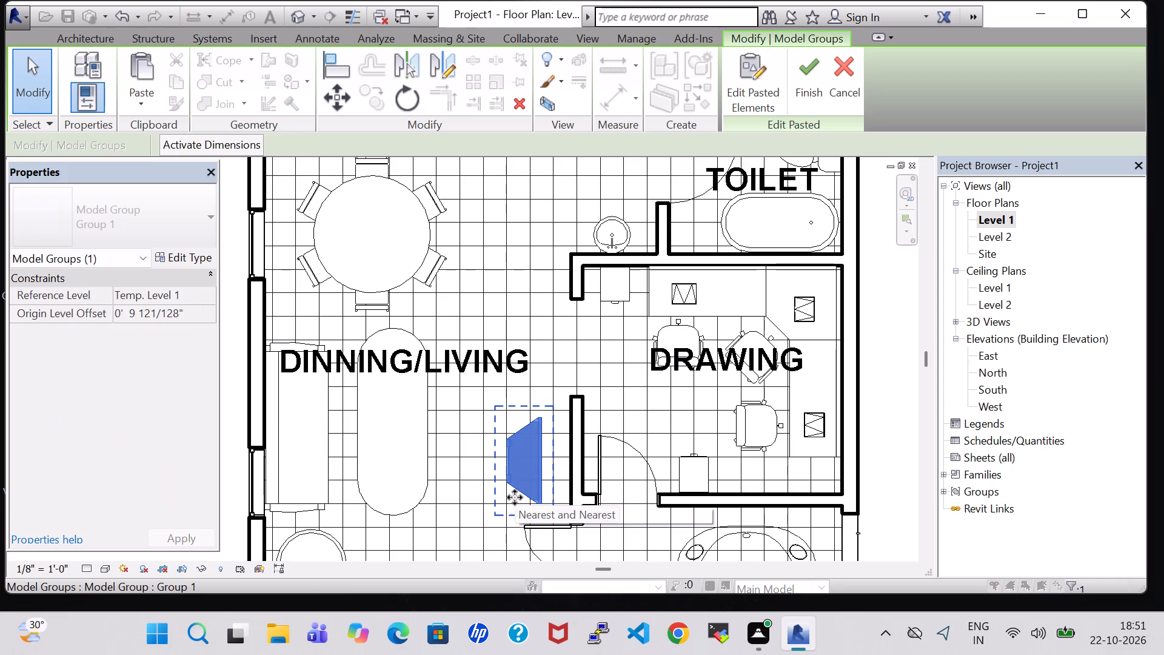
key("Escape")
key("Escape")
Rotate the pasted TV stand 180 degrees to face the sofa and move it up against the drawing room wall.
left_click(538, 466)
key("space")
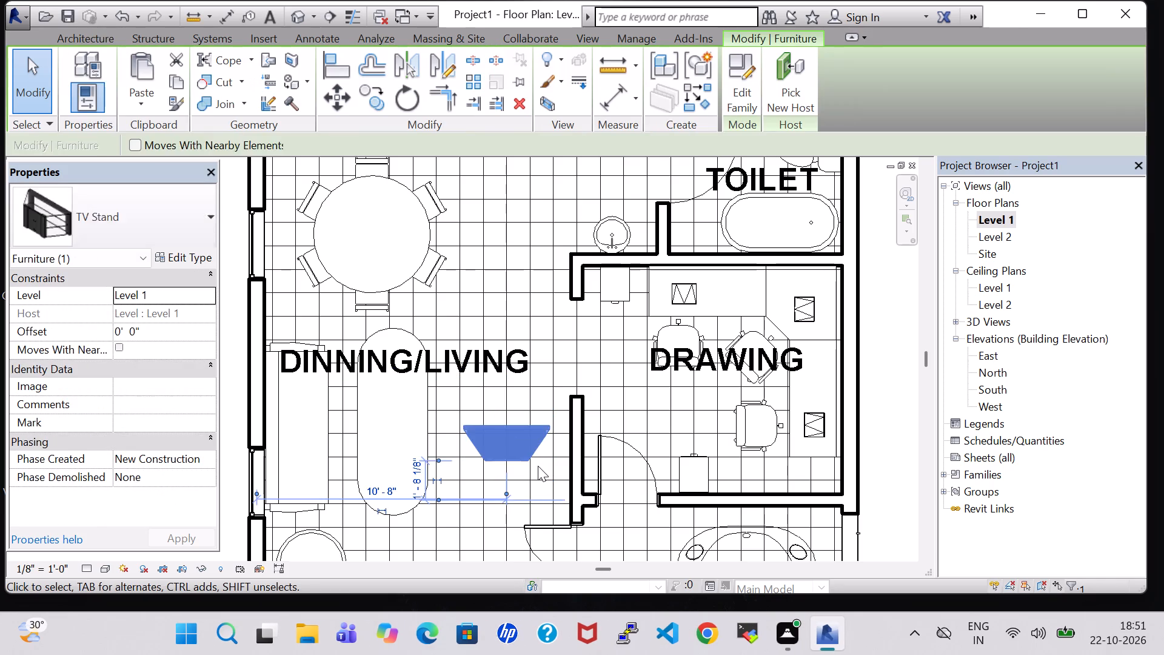
key("space")
key("Right")
key("Right")
key("Right")
key("Right")
key("Right")
key("Right")
key("Right")
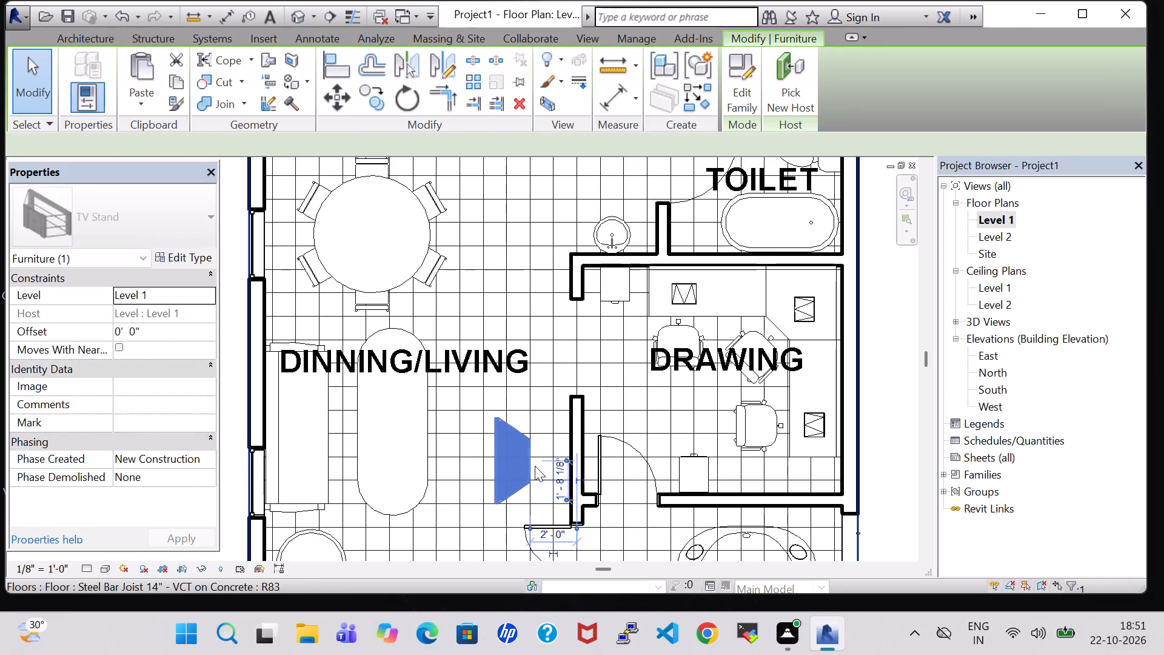
key("Right")
key("Right")
key("Right")
key("Right")
key("Right")
key("Right")
key("Right")
key("Right")
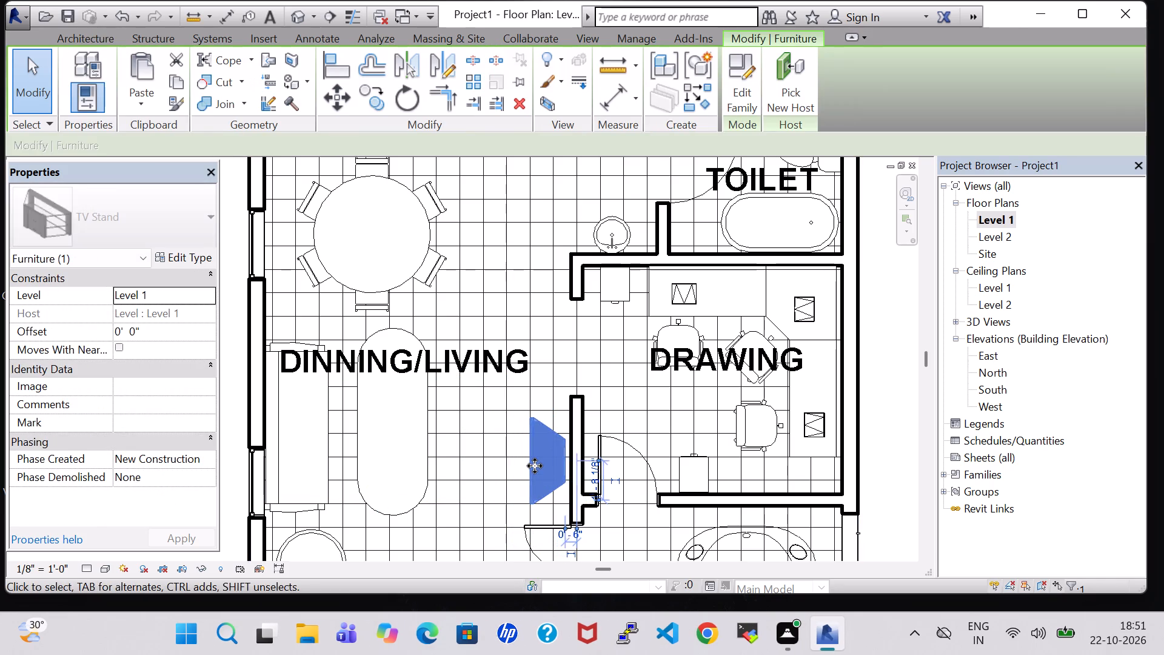
key("Right")
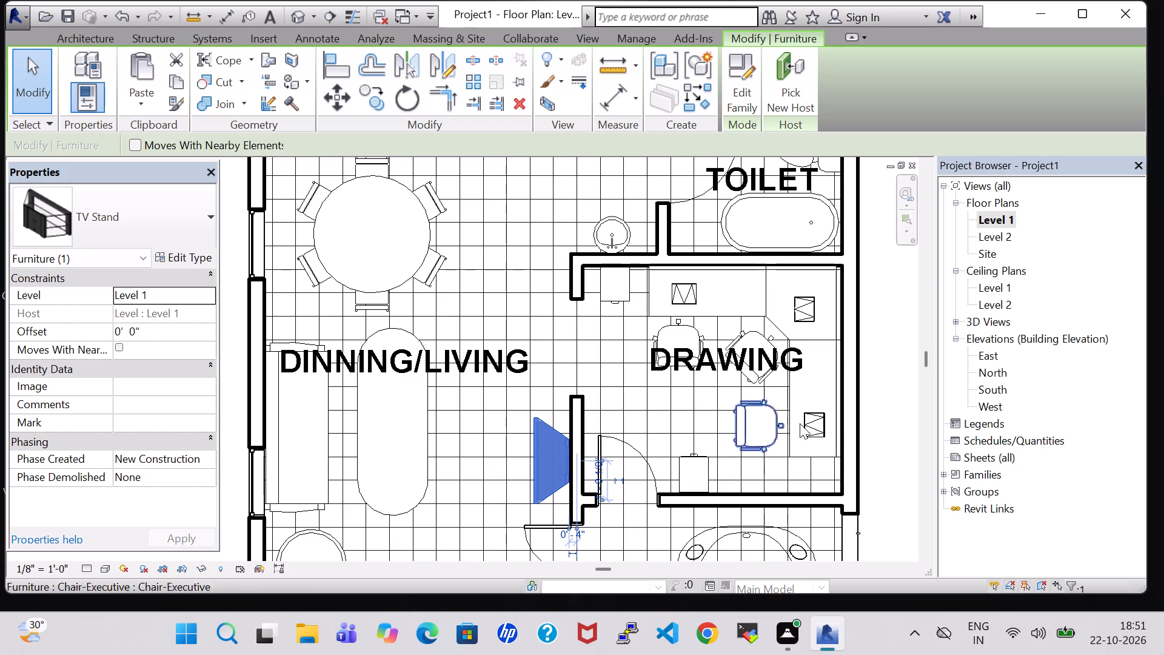
Copy the bedroom's 50" flat screen TV and paste it into the dining/living room between the oval table and TV stand.
left_click(884, 414)
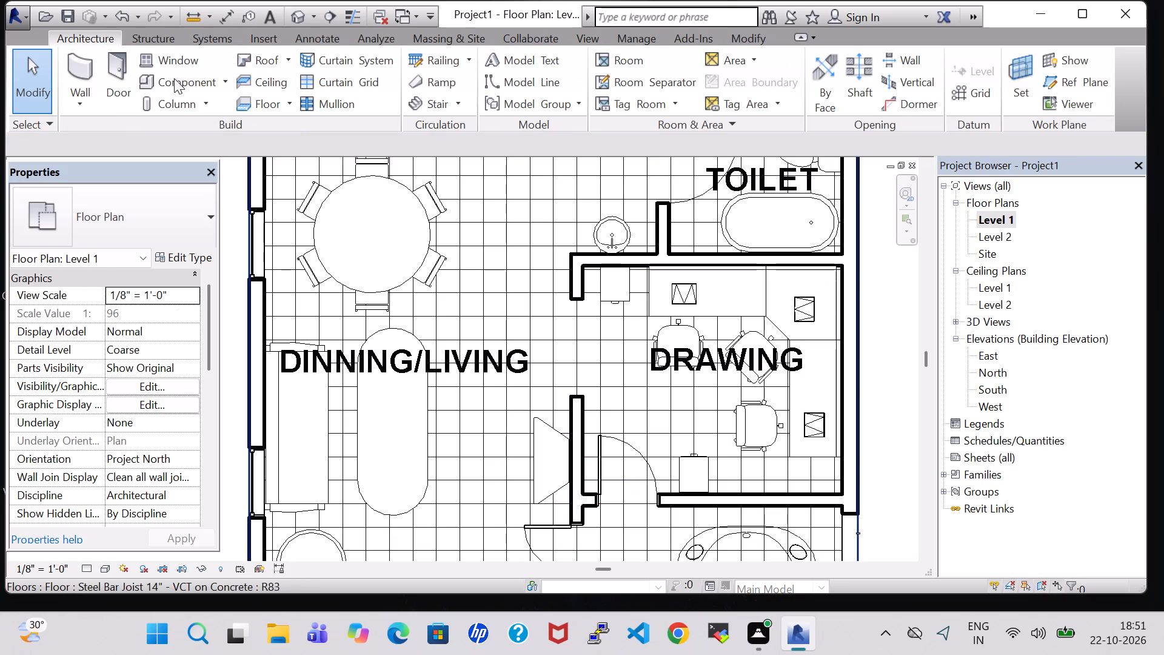
scroll(634, 207, "down", 3)
middle_click_drag(855, 261, 831, 445)
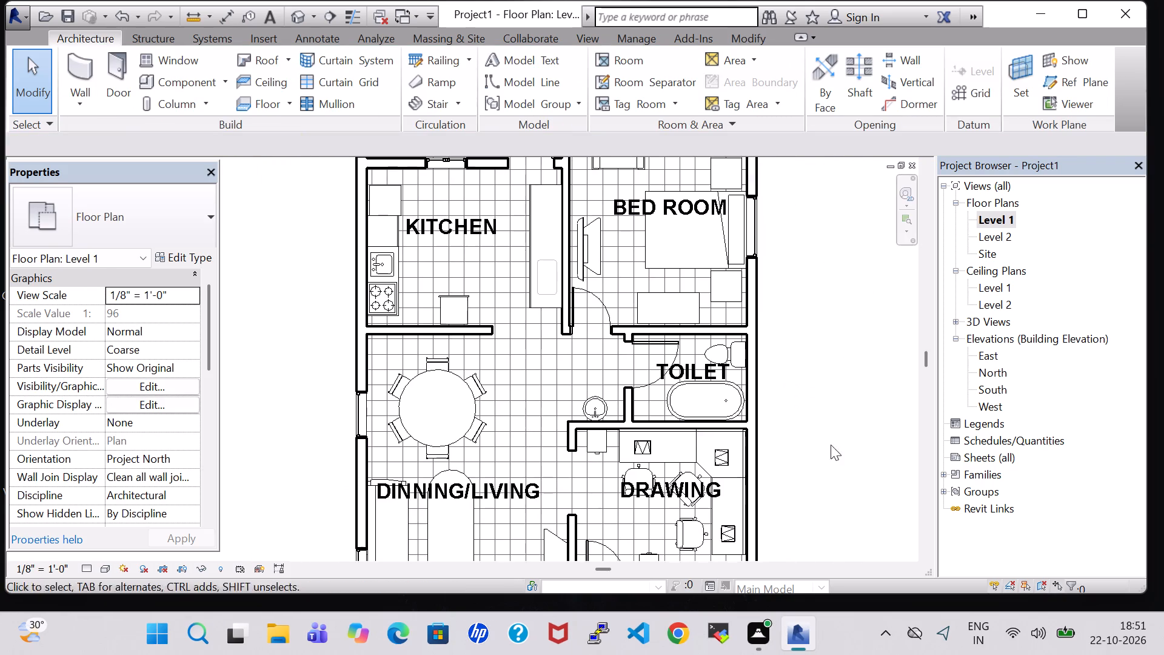
left_click(583, 243)
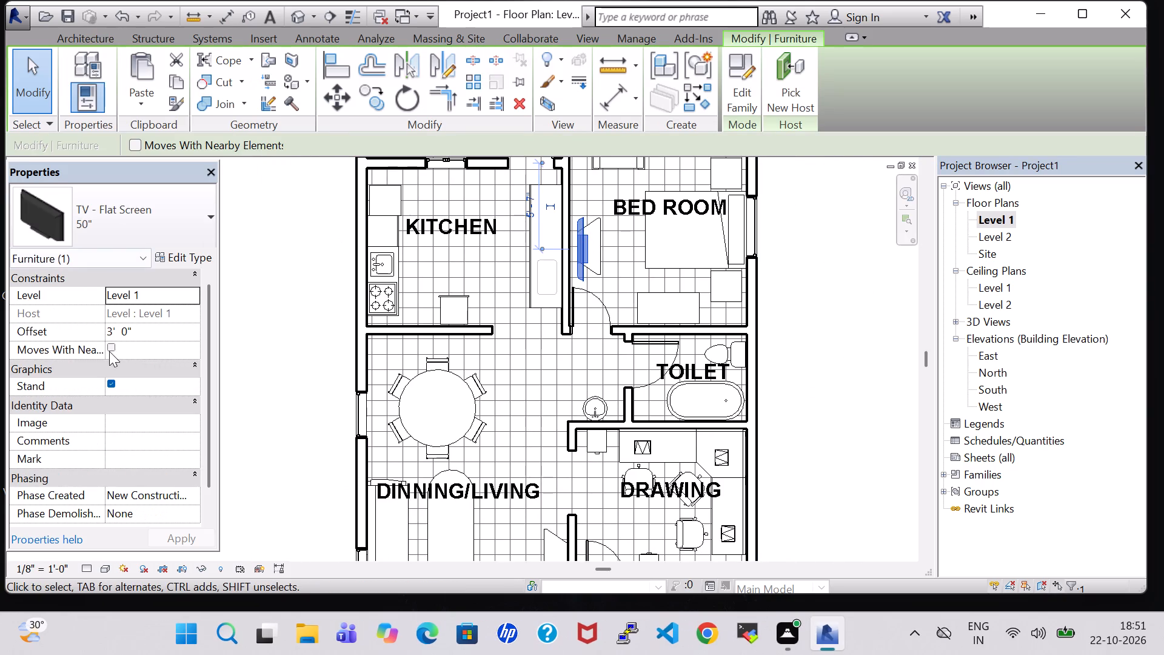
left_click(176, 87)
left_click(142, 101)
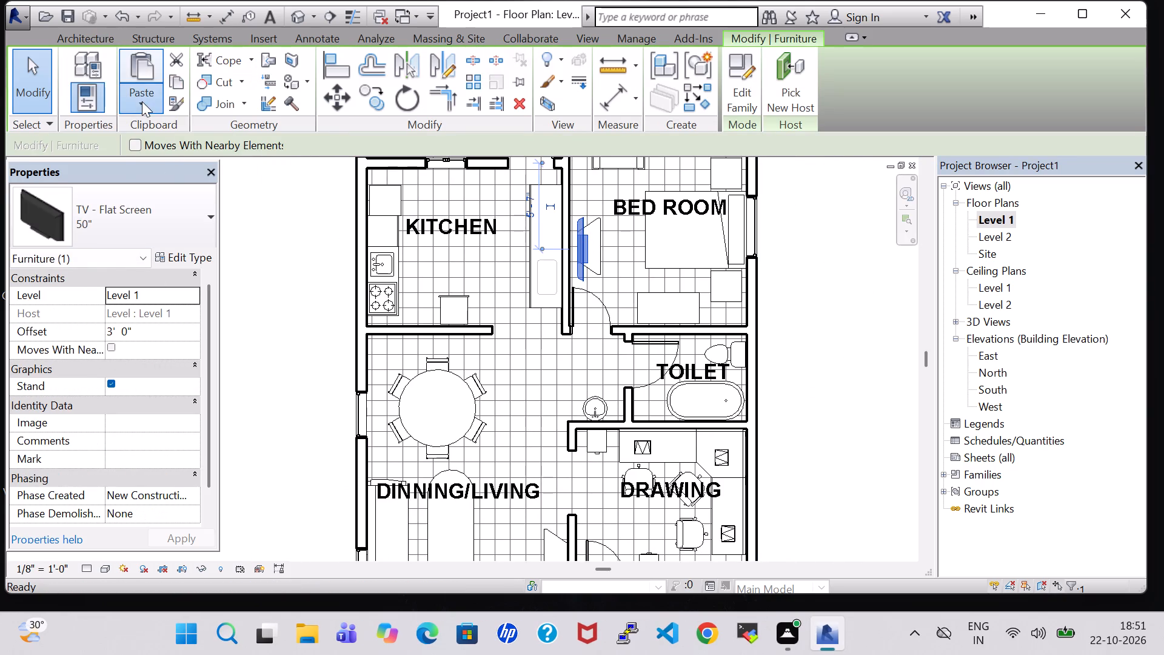
left_click(169, 139)
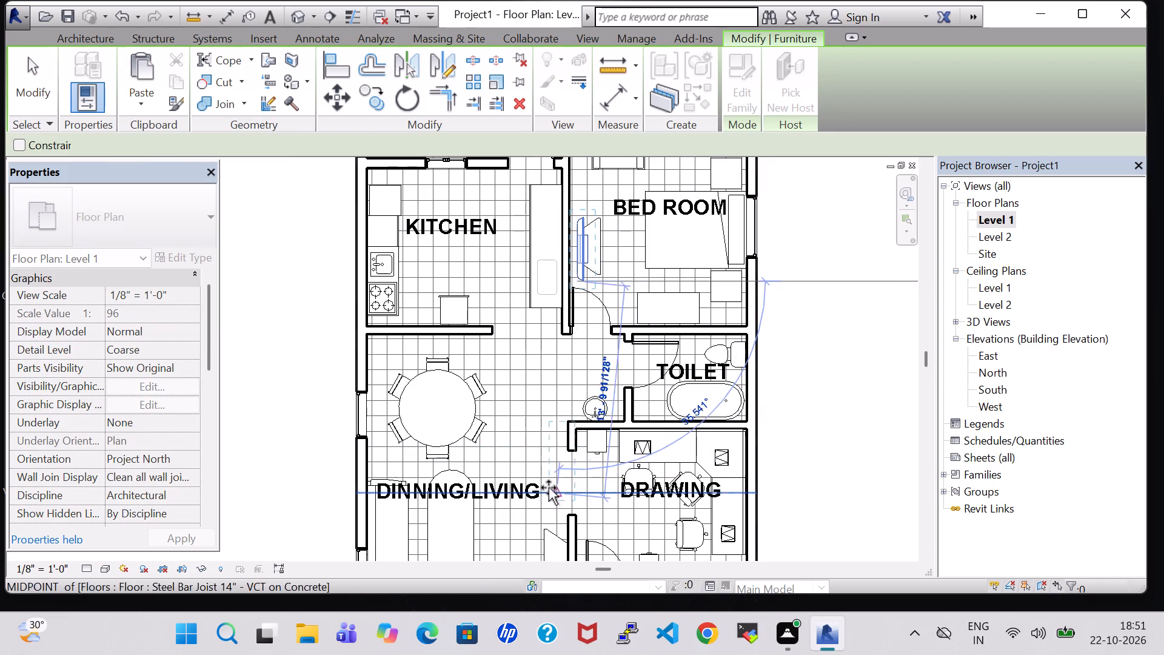
middle_click_drag(549, 488, 555, 334)
middle_click_drag(555, 332, 555, 324)
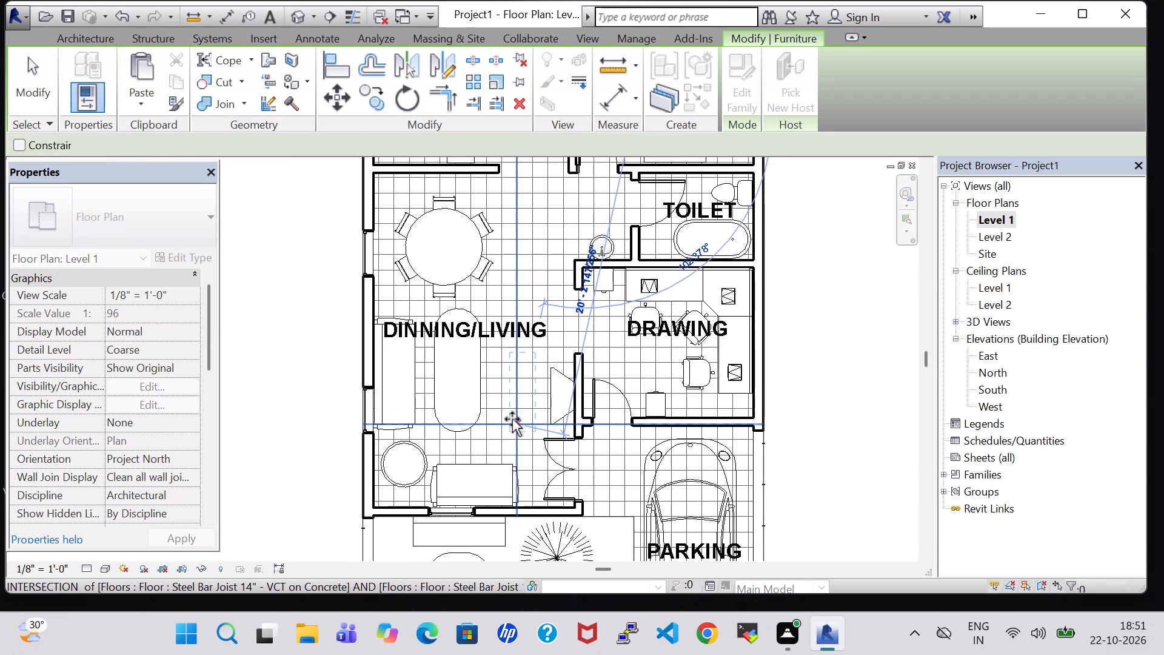
left_click(512, 423)
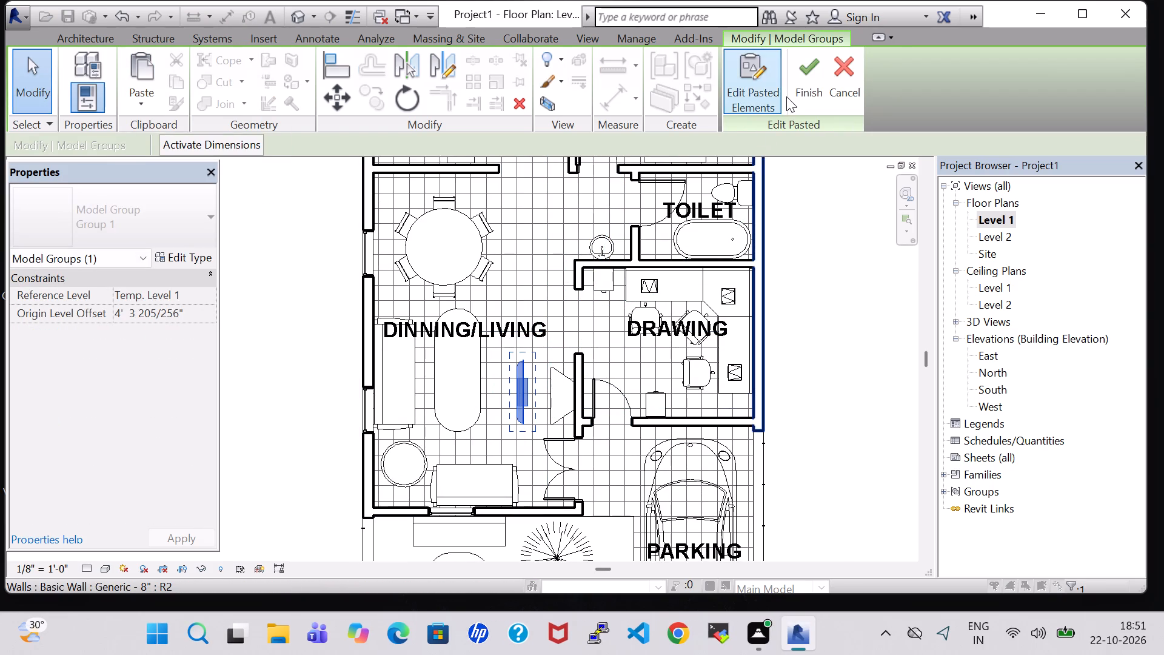
left_click(804, 74)
Rotate the pasted TV 180 degrees to face the sofa and move it behind the TV stand against the drawing room wall.
left_click(530, 395)
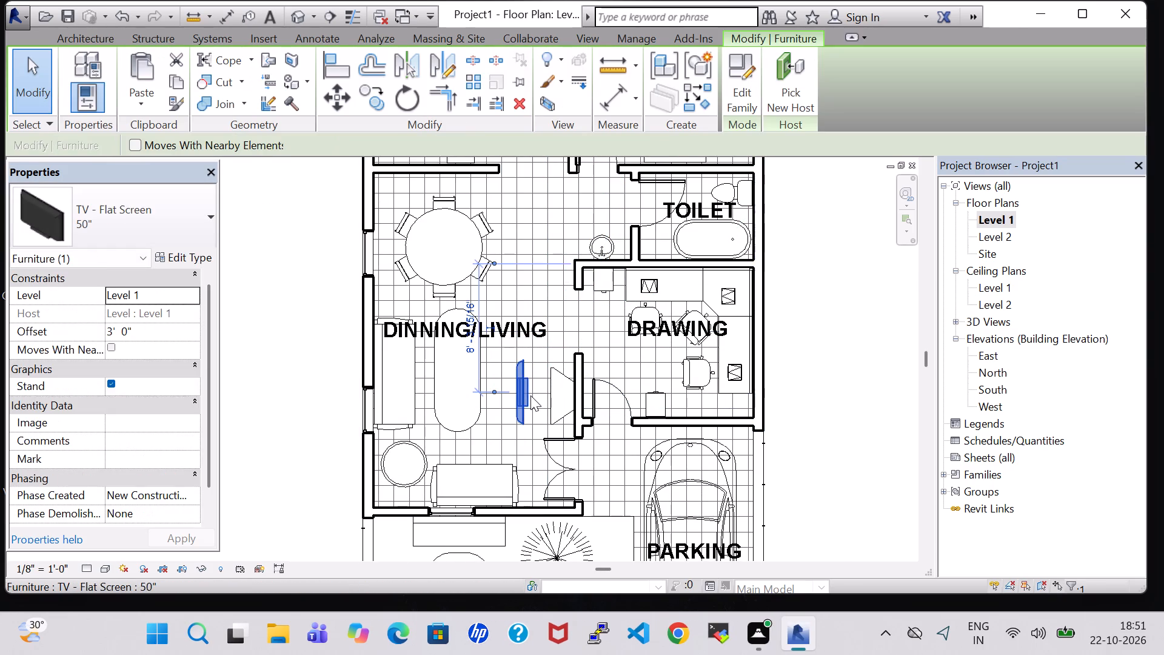
key("space")
key("space")
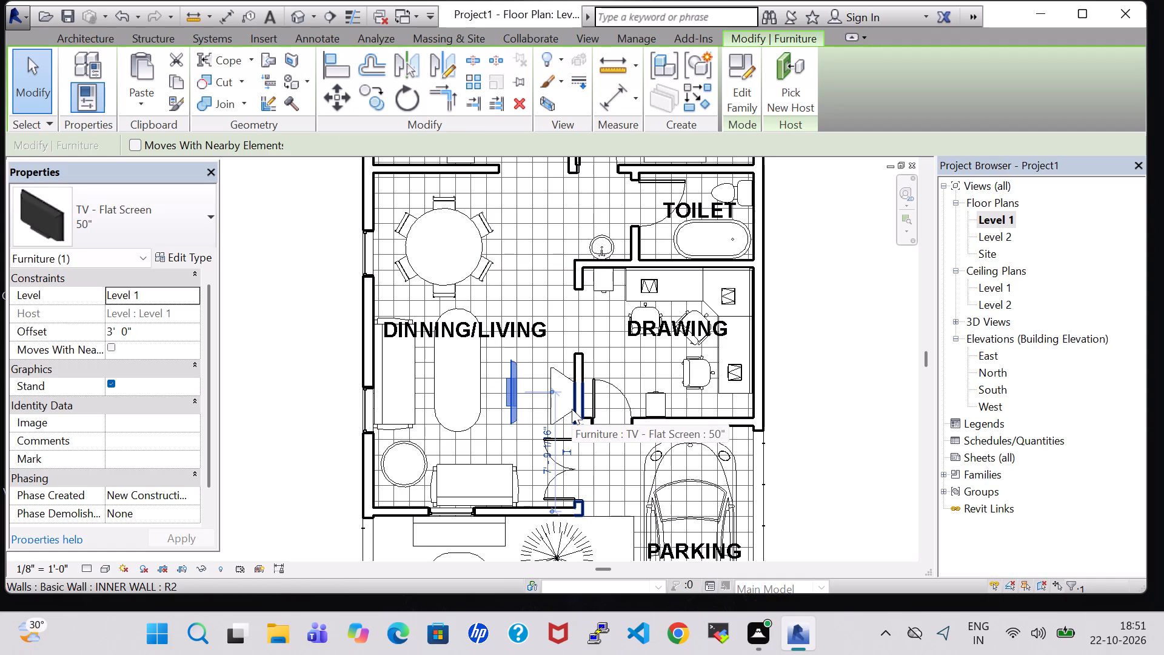
key("Right")
key("Right")
key("Right")
key("Right")
key("Right")
key("Right")
key("Down")
key("Right")
key("Right")
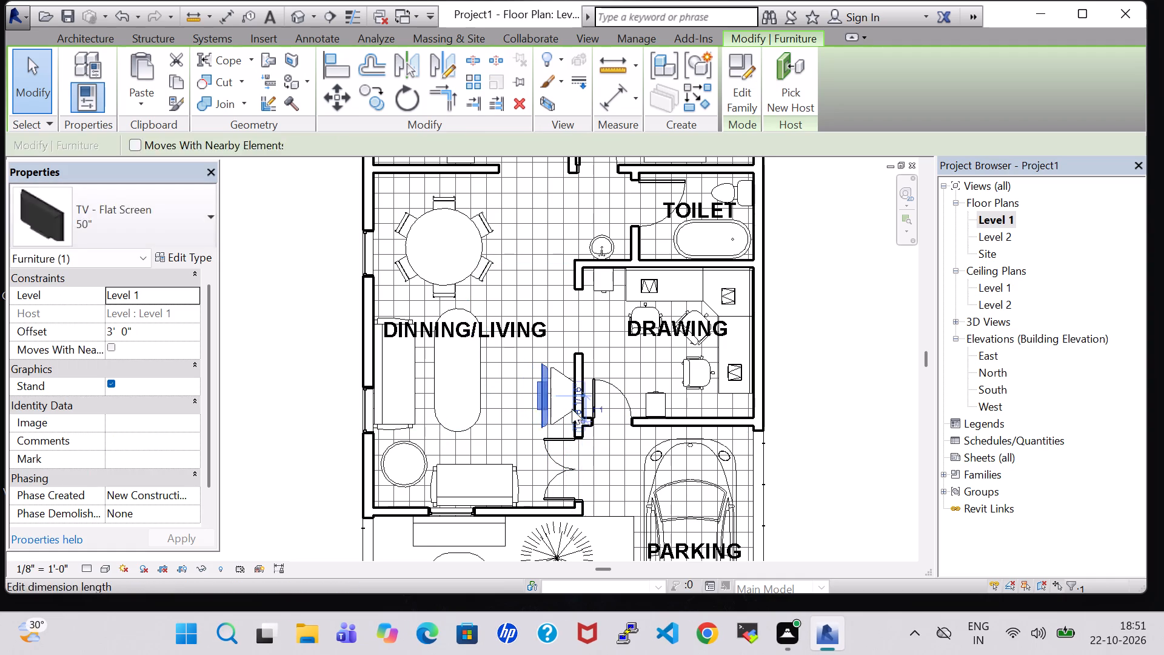
key("Right")
key("Right")
key("Right")
key("Right")
key("Right")
key("Right")
key("Right")
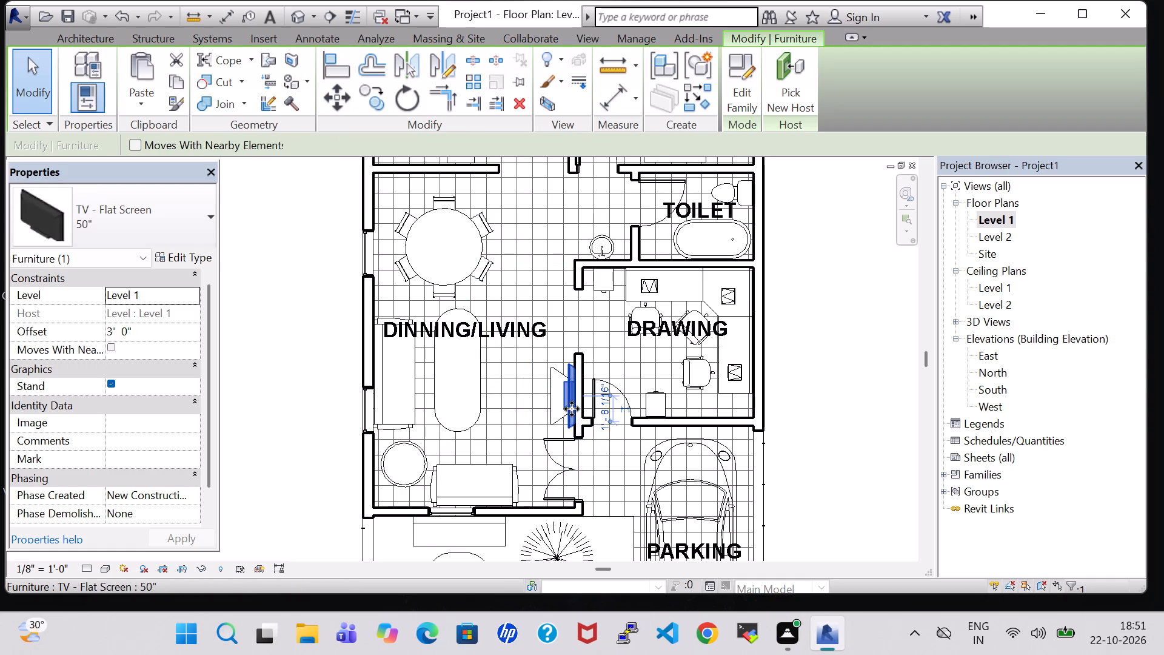
left_click(840, 386)
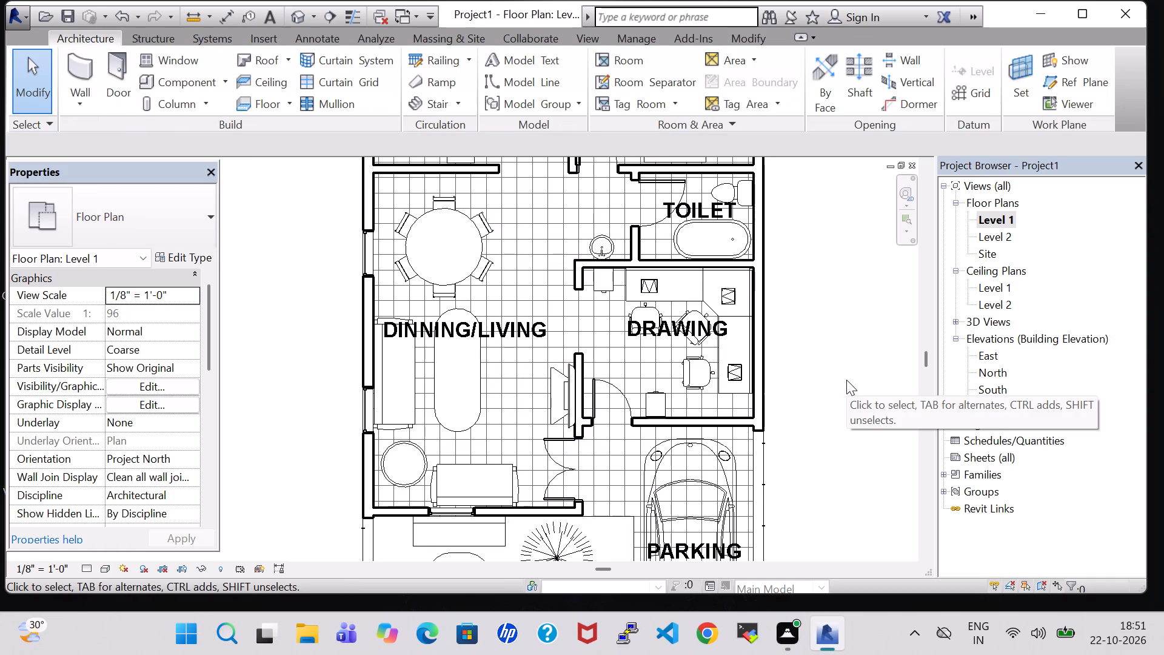
Shift the dining/living room's oval table slightly away from the round dining table and towards the outer-wall sofa.
left_click(456, 355)
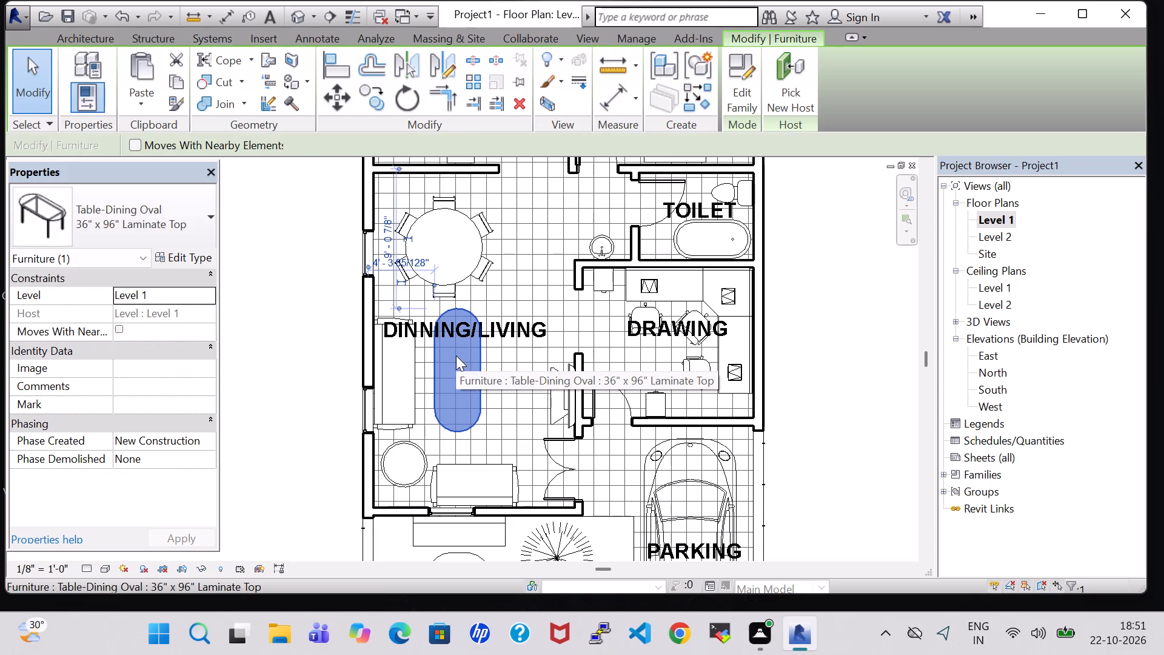
key("Down")
key("Down")
key("Left")
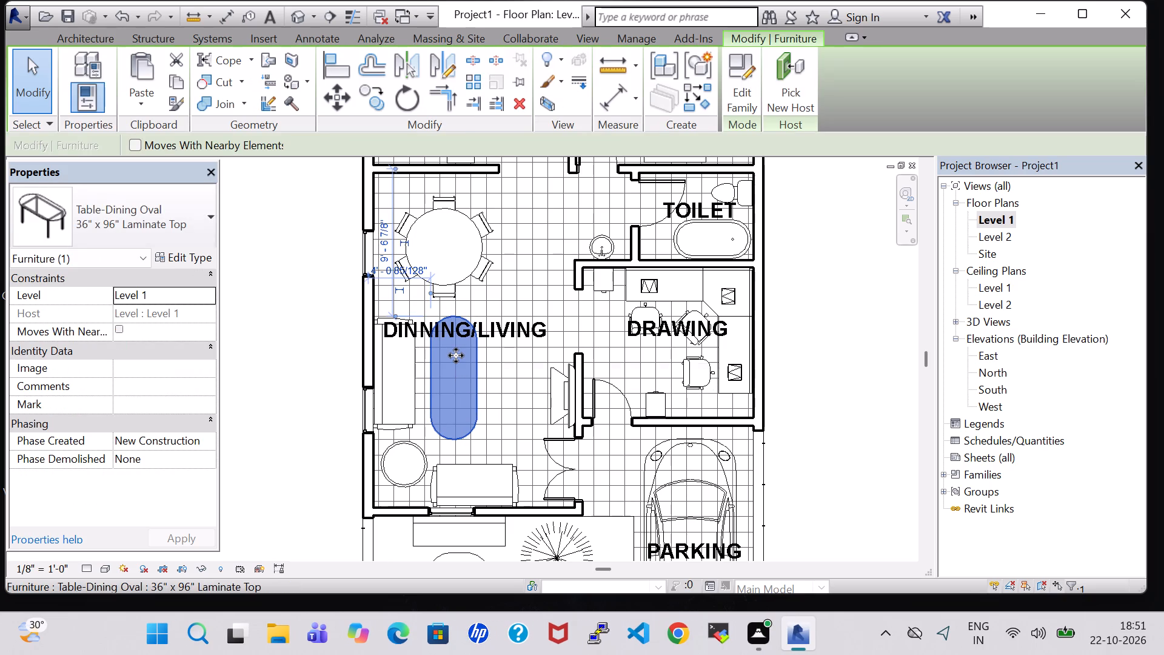
Examine the dining/living room's TV, stand and table placement from several sides in 3D, and return to the Level 1 floor plan.
left_click(297, 16)
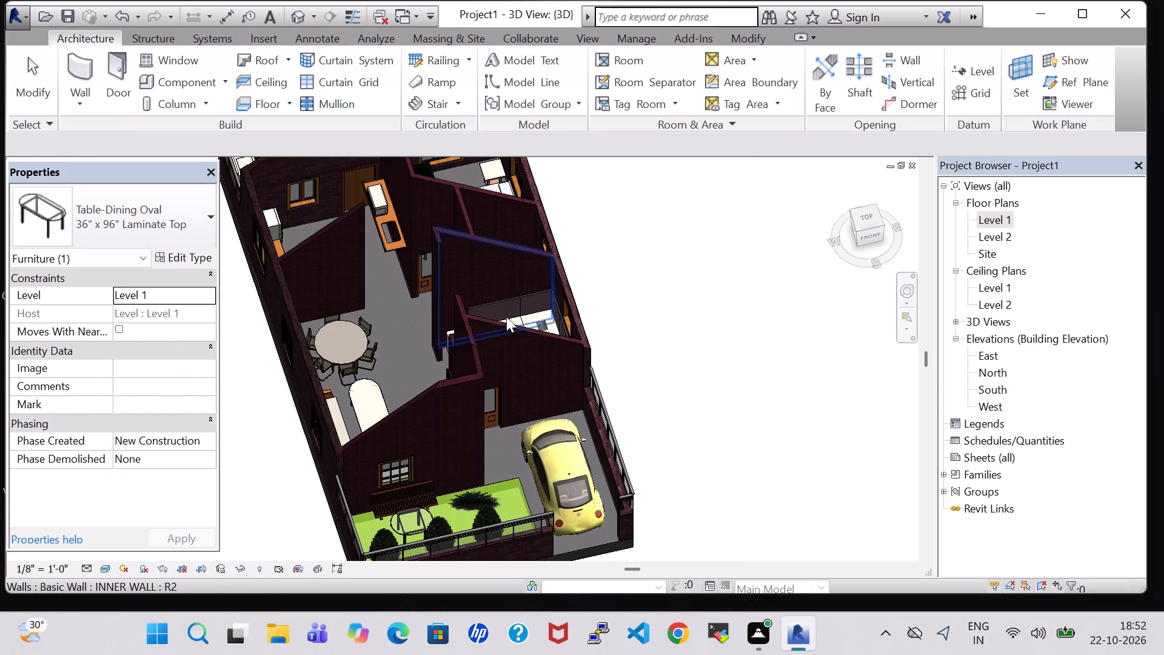
middle_click_drag(248, 485, 276, 494, "shift")
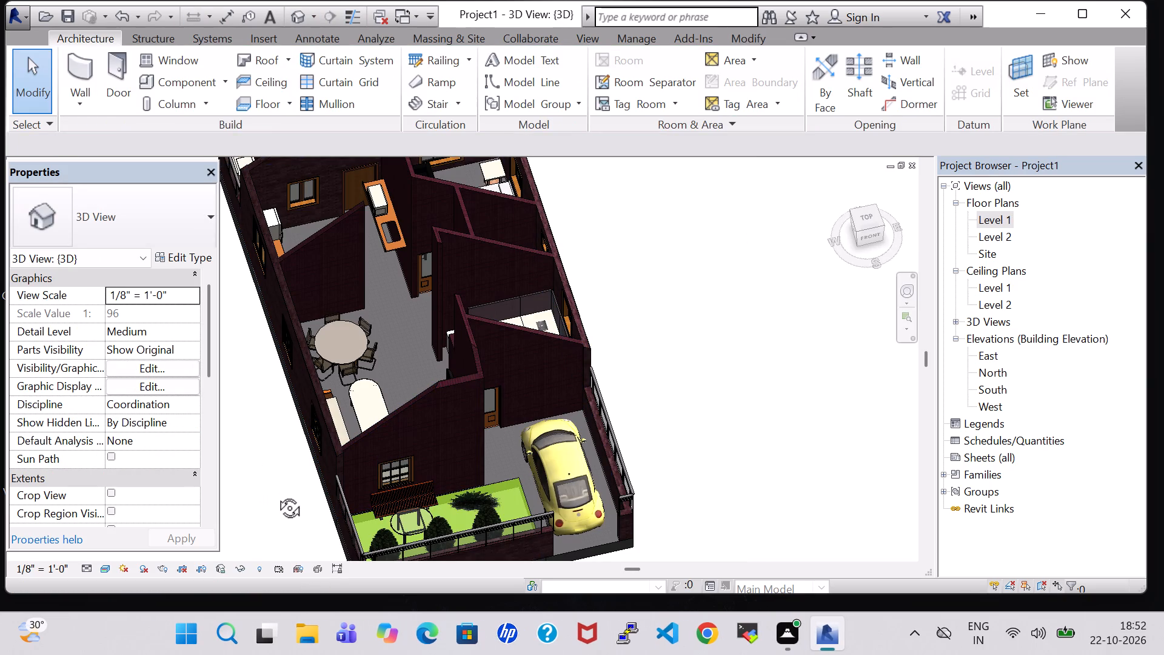
middle_click_drag(276, 494, 529, 418, "shift")
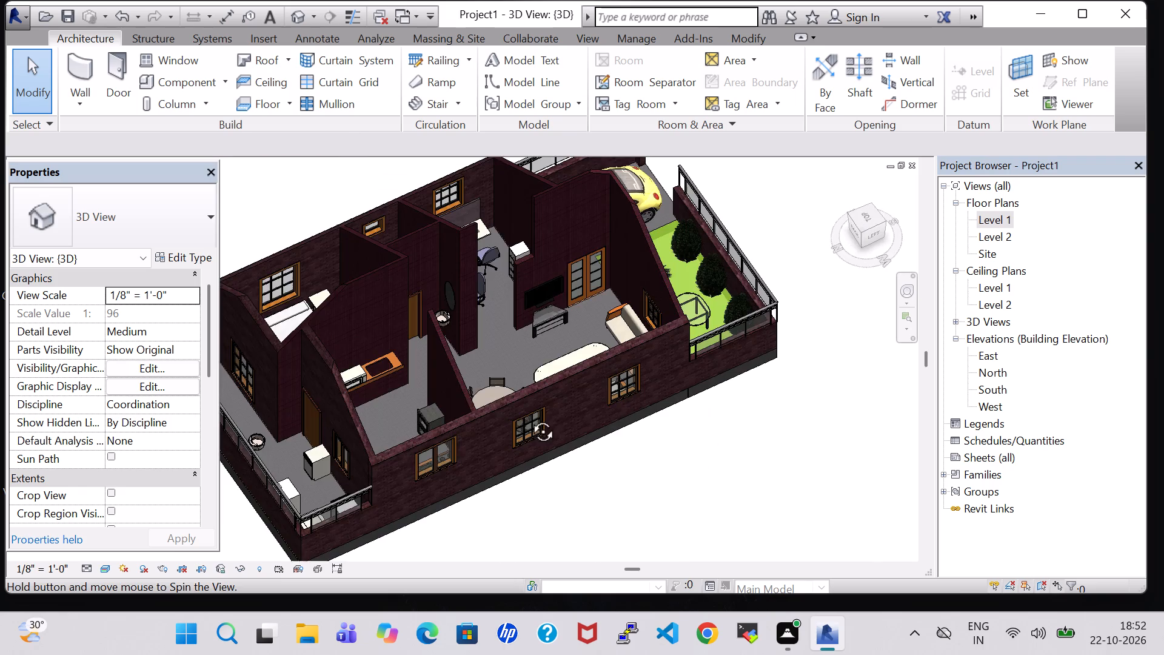
middle_click_drag(529, 418, 531, 412, "shift")
scroll(531, 412, "down", 1, "shift")
middle_click_drag(649, 447, 610, 435, "shift")
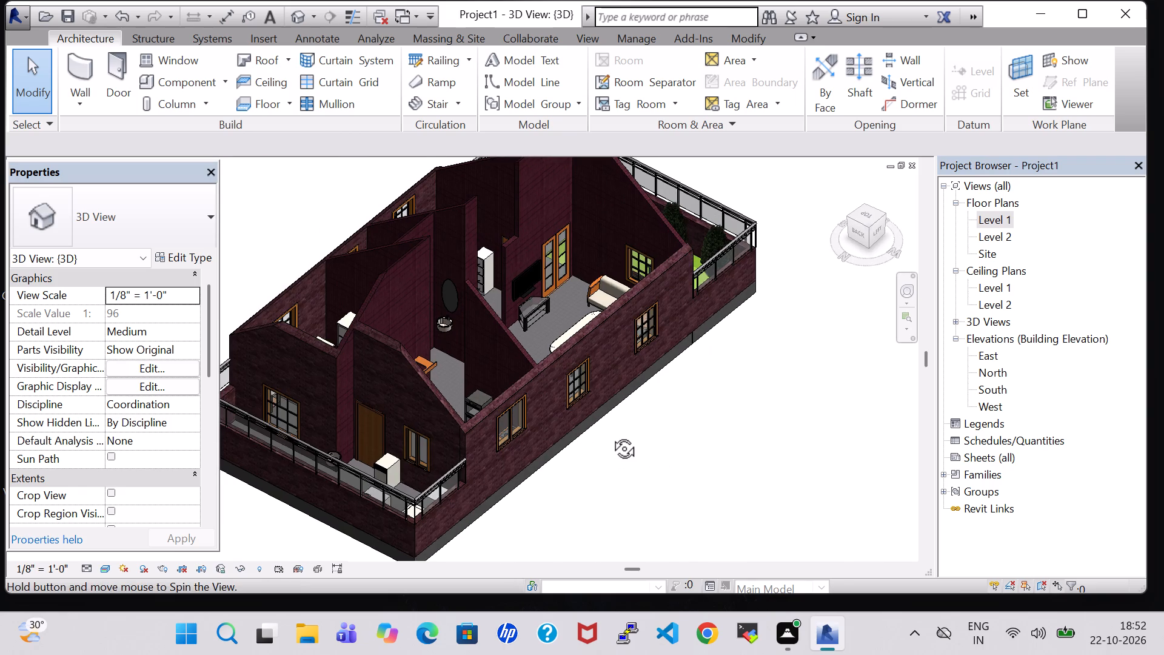
middle_click_drag(667, 457, 643, 451, "shift")
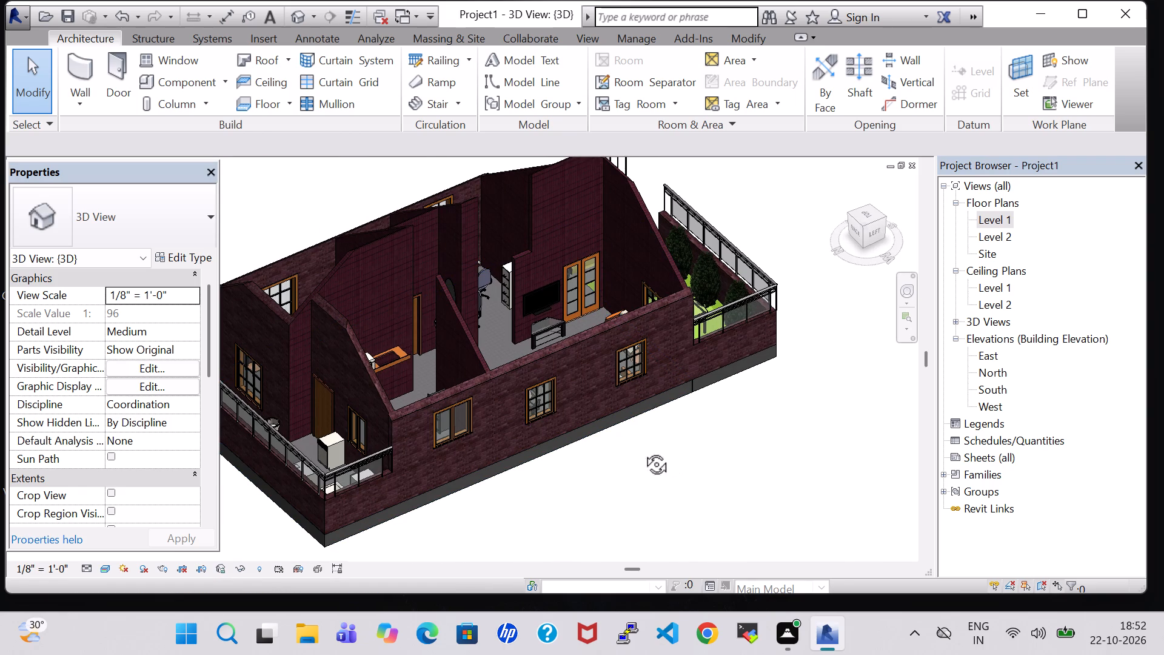
middle_click_drag(643, 451, 623, 443, "shift")
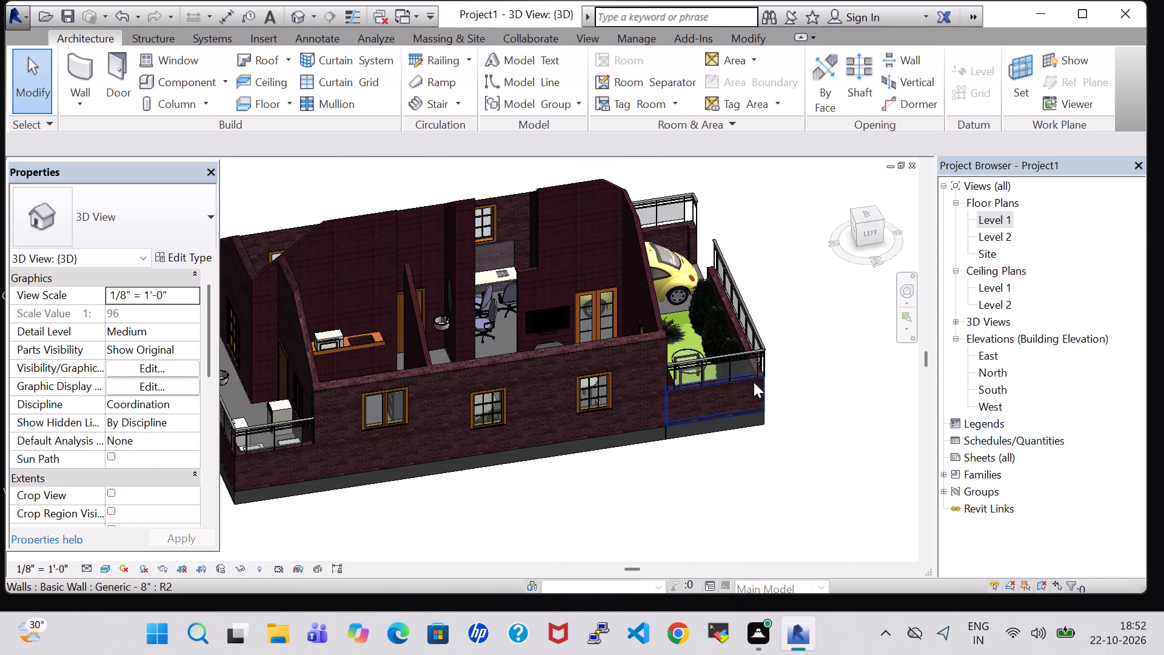
double_click(980, 217)
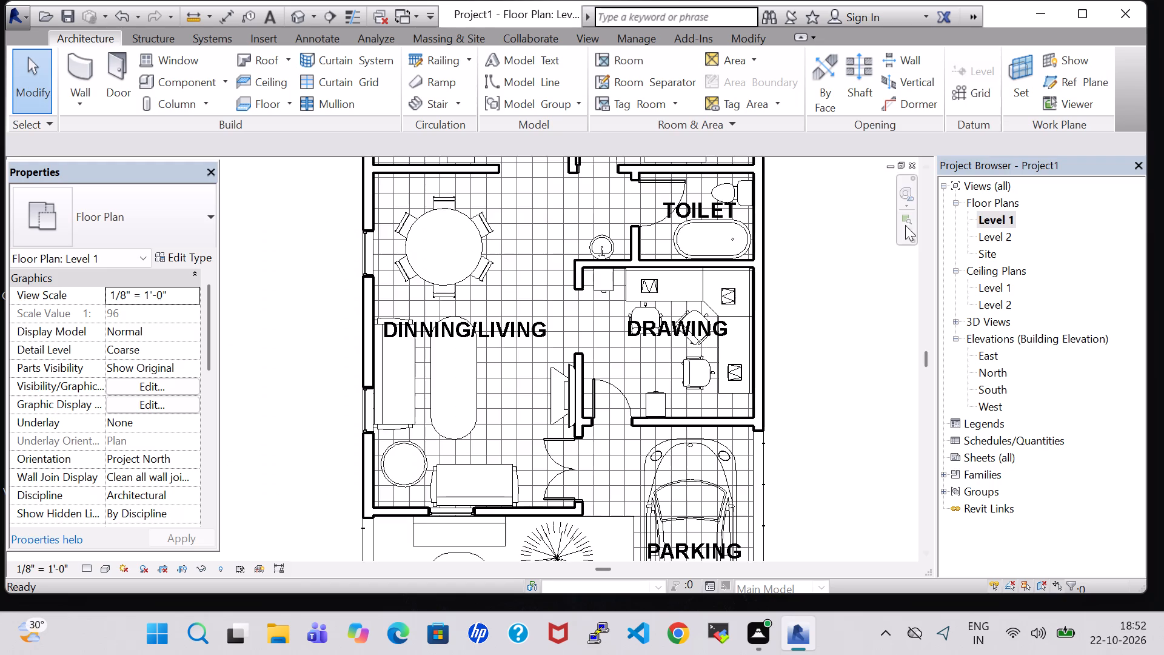
Shift the lawn's Acacia shrub slightly towards the parking area.
scroll(850, 383, "down", 3)
middle_click_drag(850, 383, 801, 363)
scroll(801, 363, "down", 1)
middle_click_drag(808, 297, 804, 313)
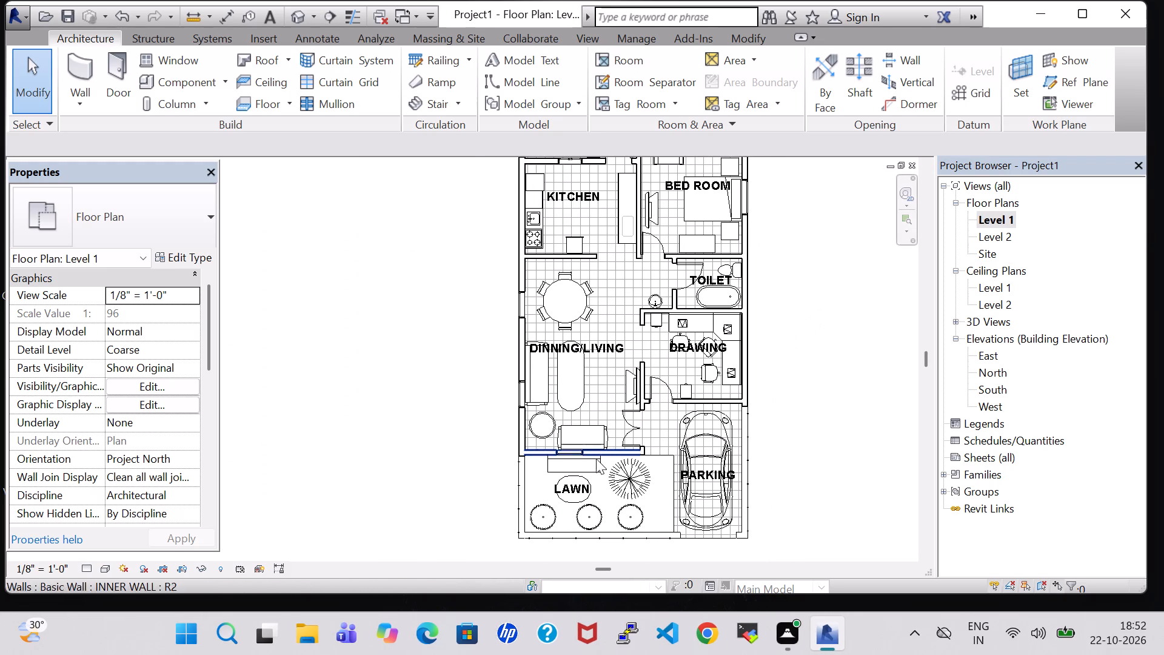
left_click(860, 479)
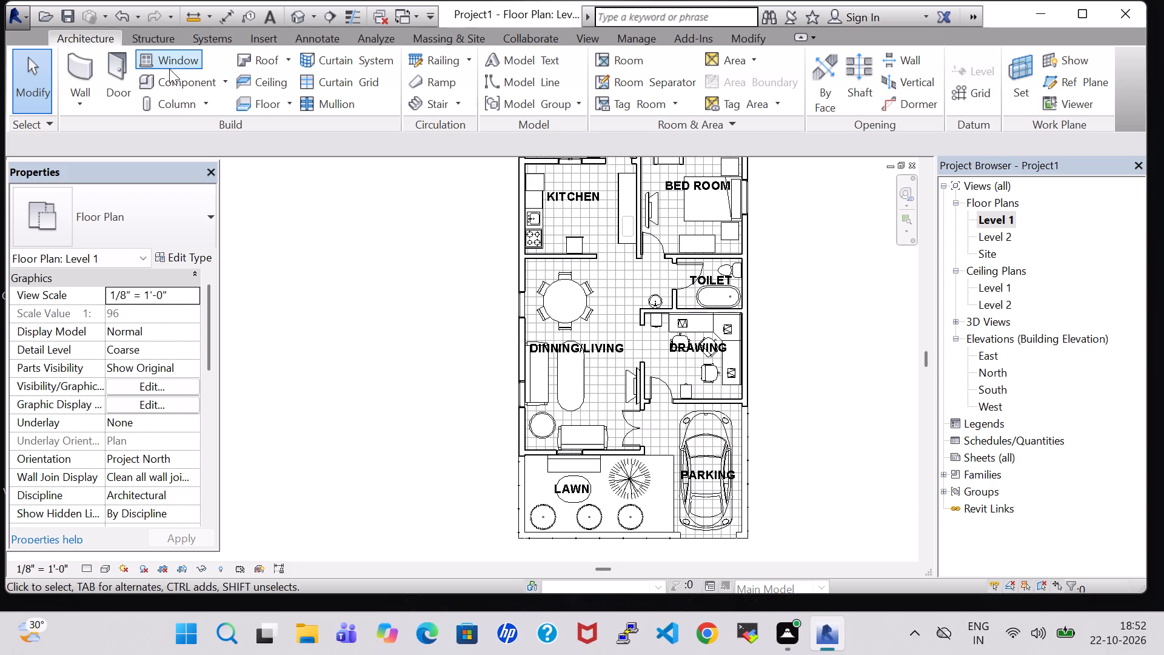
left_click(632, 480)
key("Right")
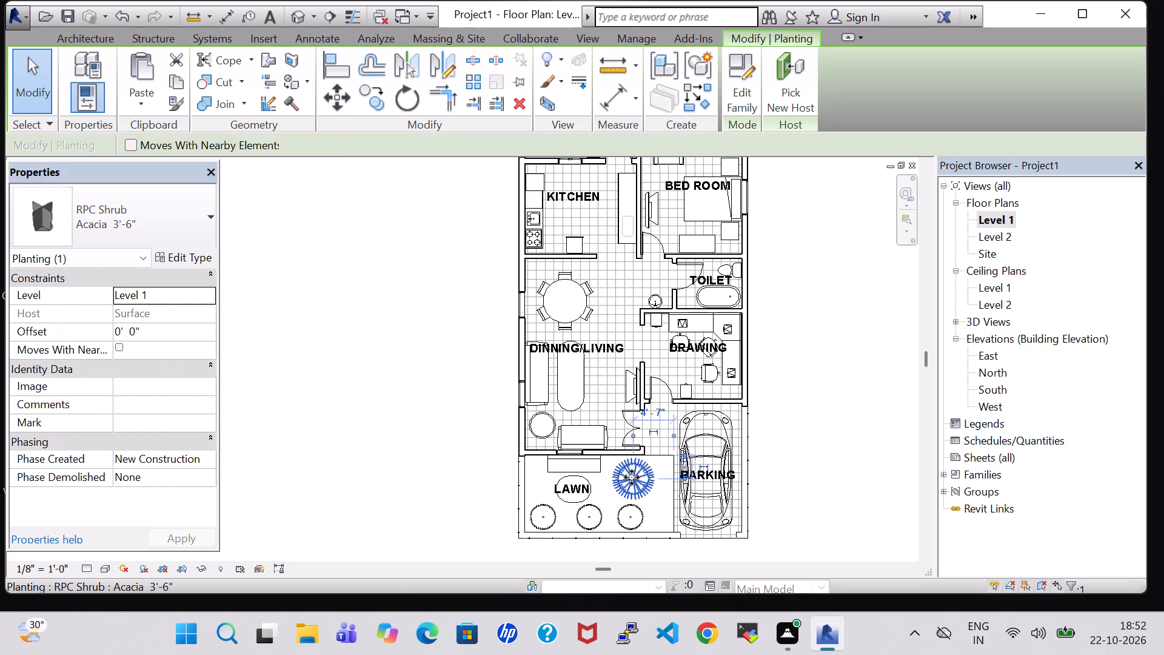
key("Right")
Shift the lawn's middle and parking-side Chinese Juniper trees slightly towards the parking area.
left_click(630, 511)
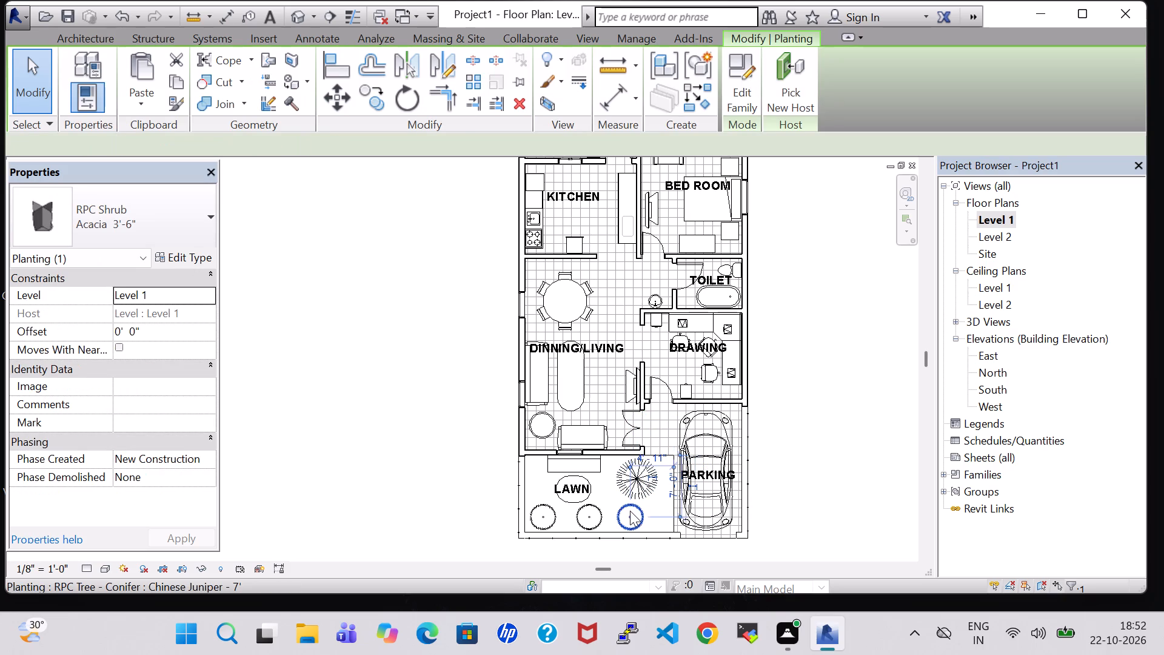
key("Right")
key("Right")
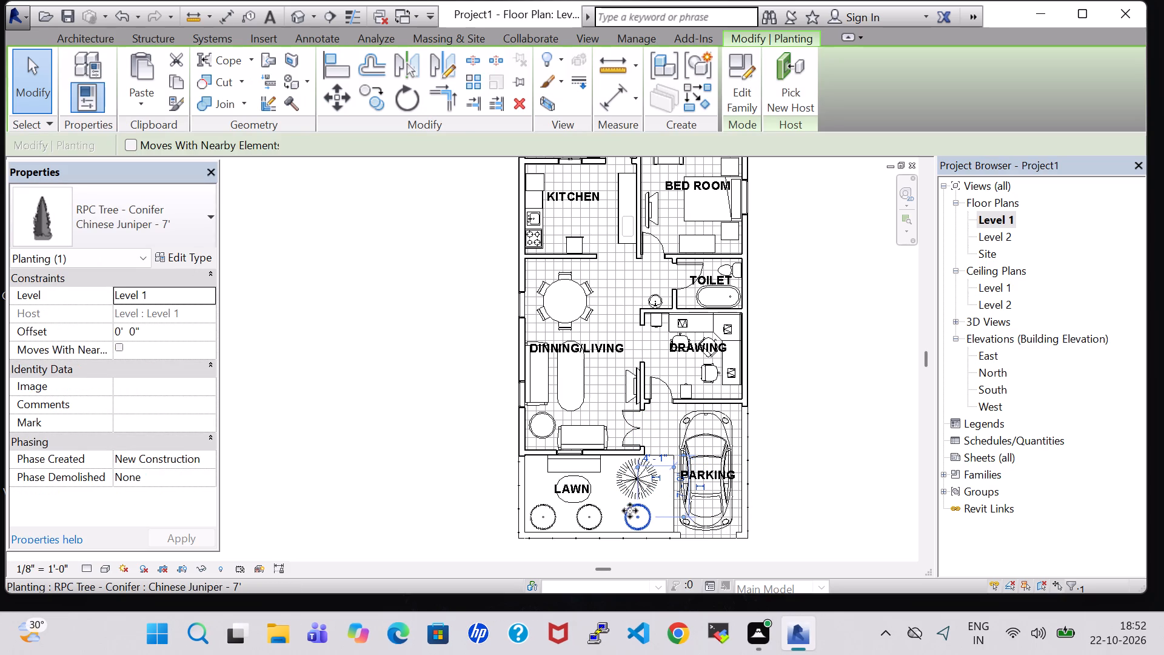
left_click(594, 517)
key("Right")
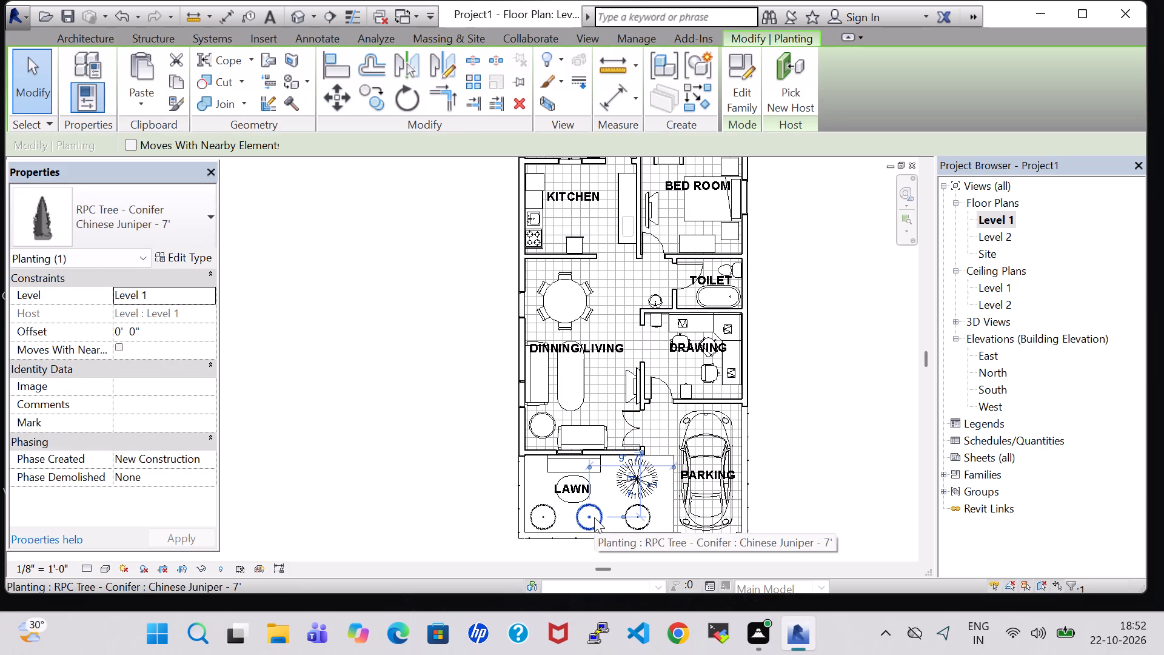
key("Right")
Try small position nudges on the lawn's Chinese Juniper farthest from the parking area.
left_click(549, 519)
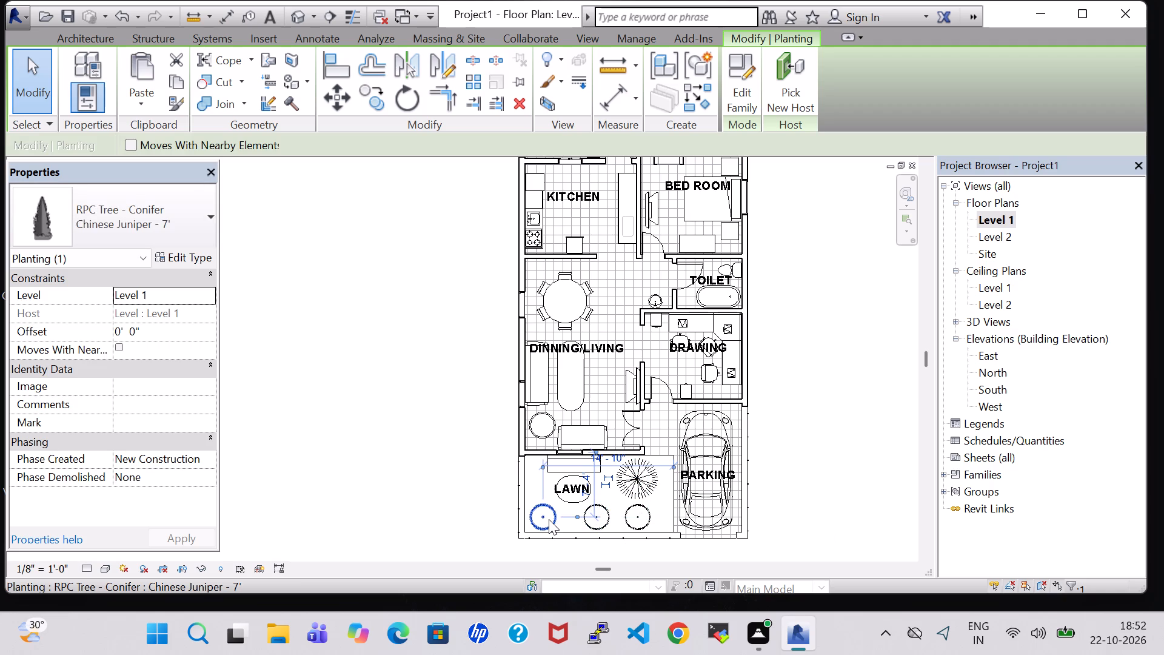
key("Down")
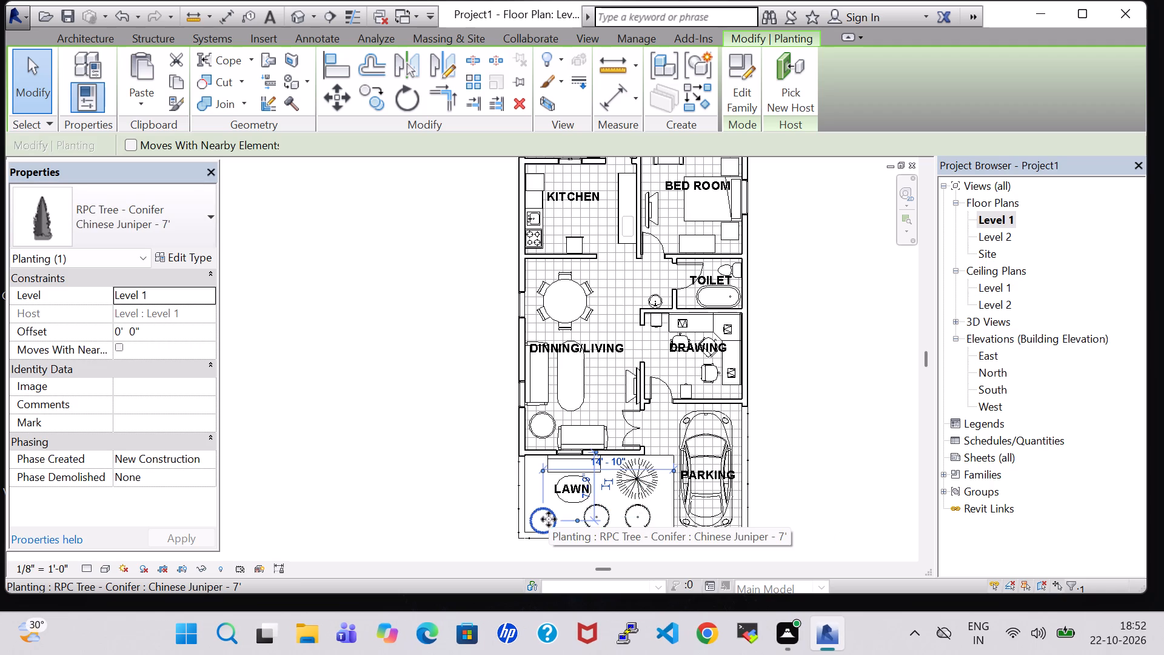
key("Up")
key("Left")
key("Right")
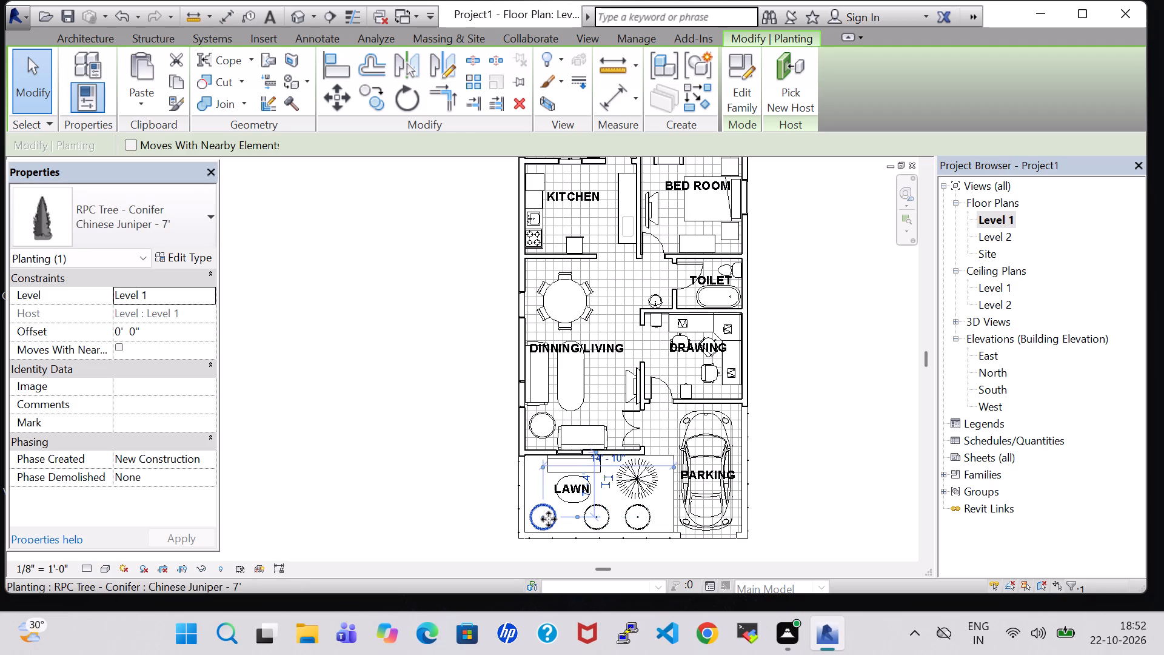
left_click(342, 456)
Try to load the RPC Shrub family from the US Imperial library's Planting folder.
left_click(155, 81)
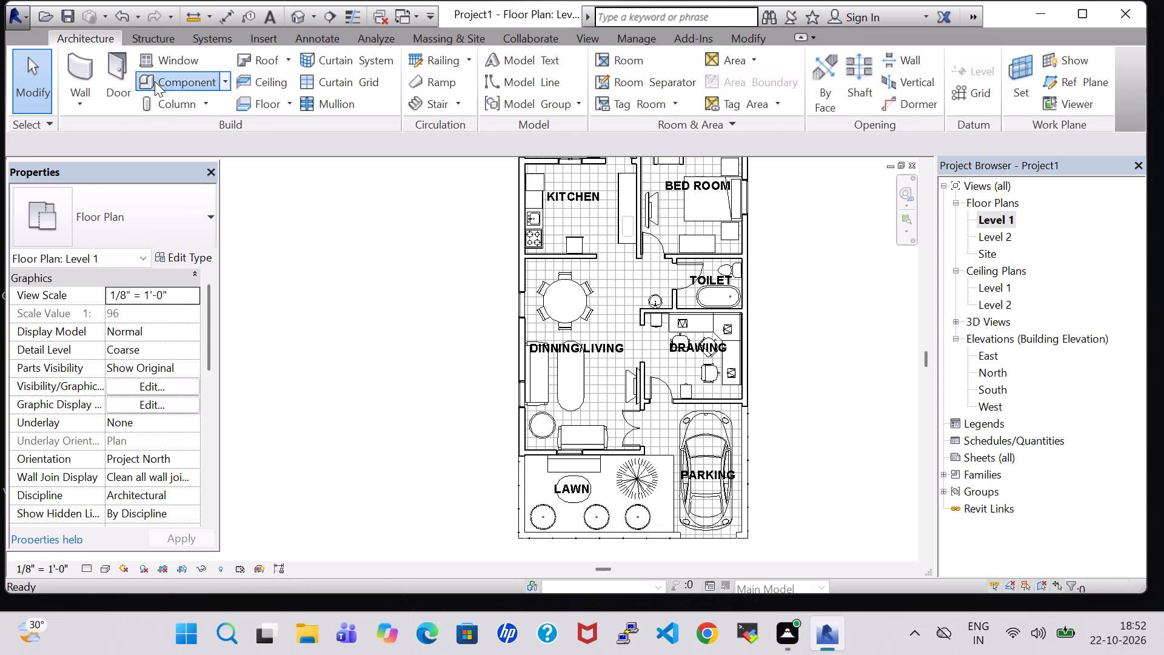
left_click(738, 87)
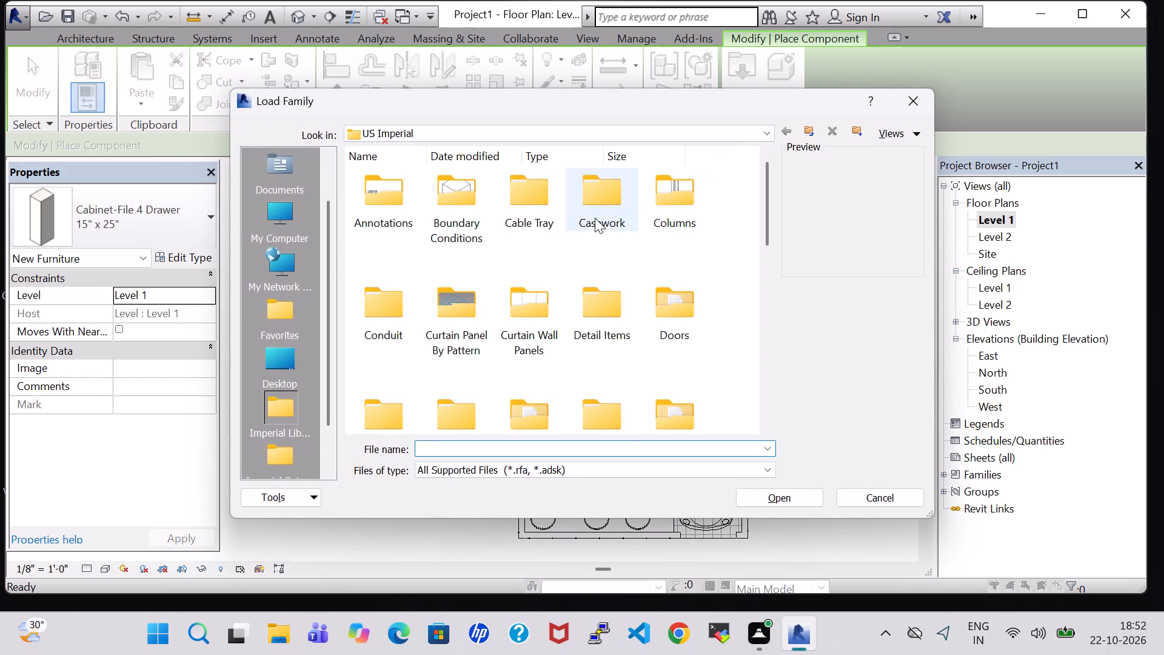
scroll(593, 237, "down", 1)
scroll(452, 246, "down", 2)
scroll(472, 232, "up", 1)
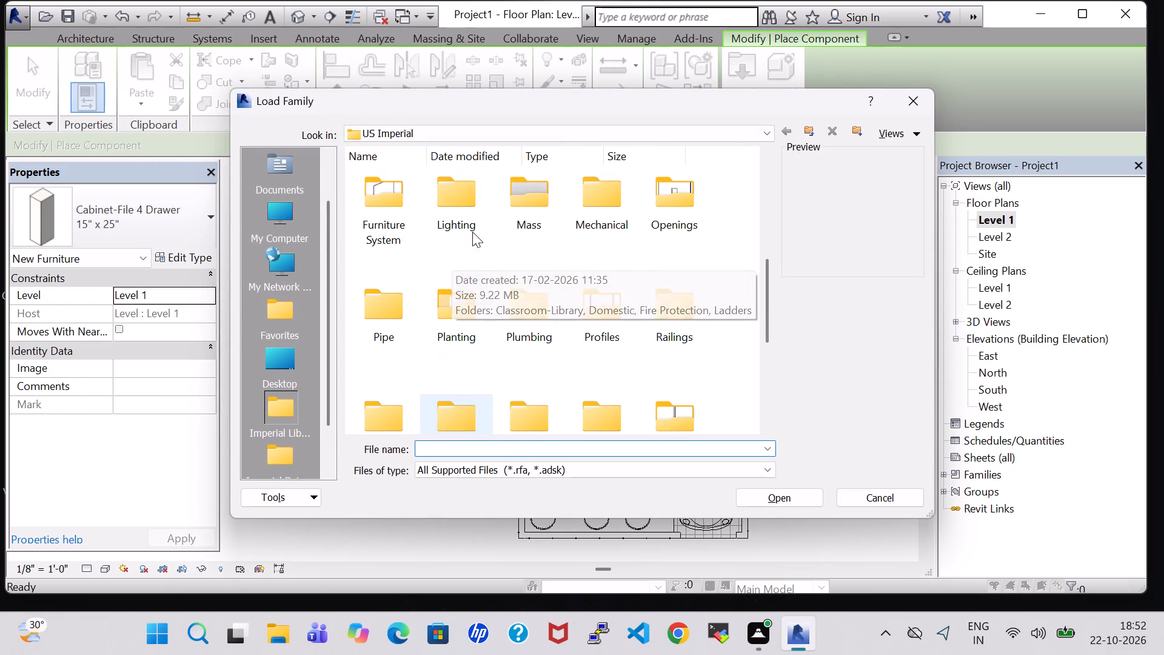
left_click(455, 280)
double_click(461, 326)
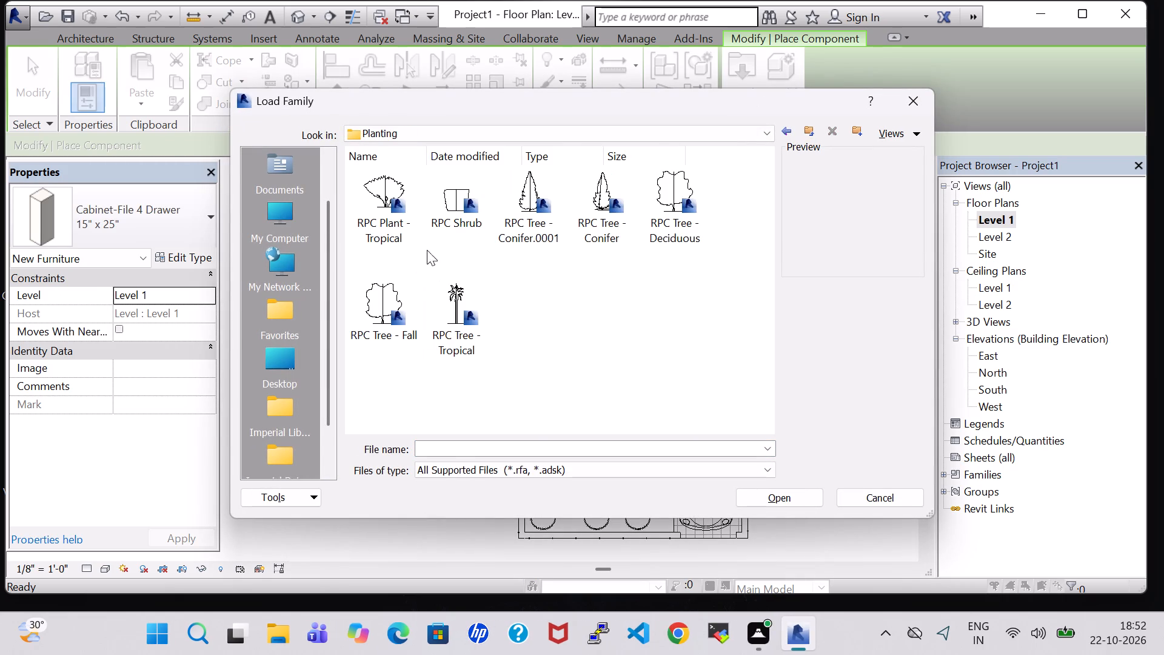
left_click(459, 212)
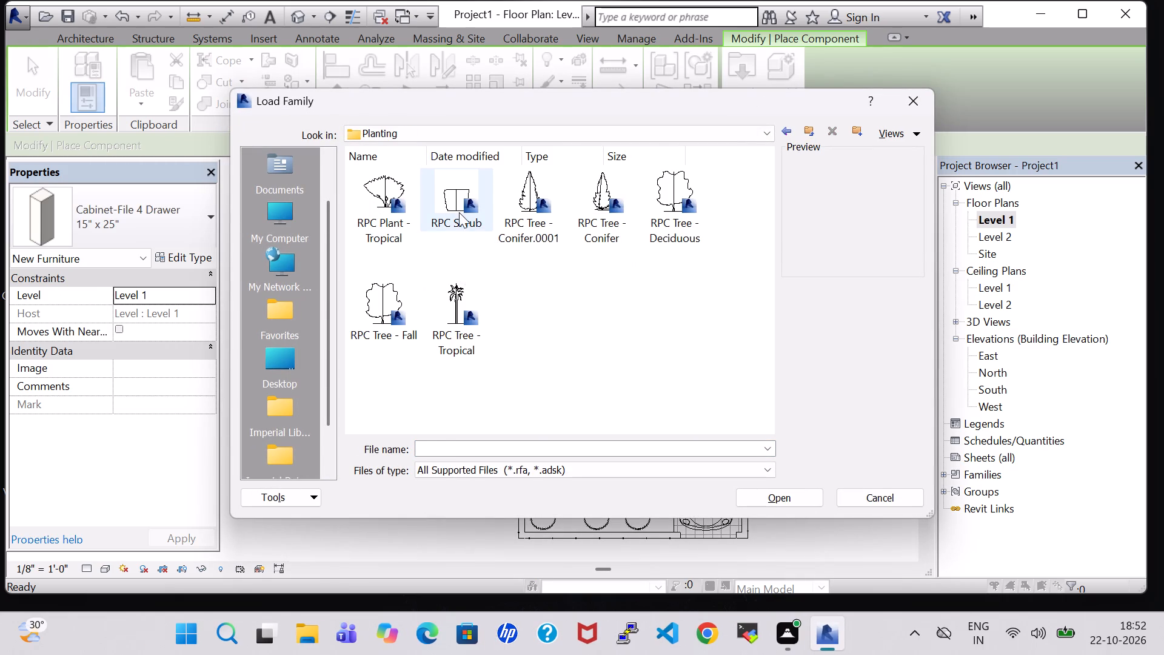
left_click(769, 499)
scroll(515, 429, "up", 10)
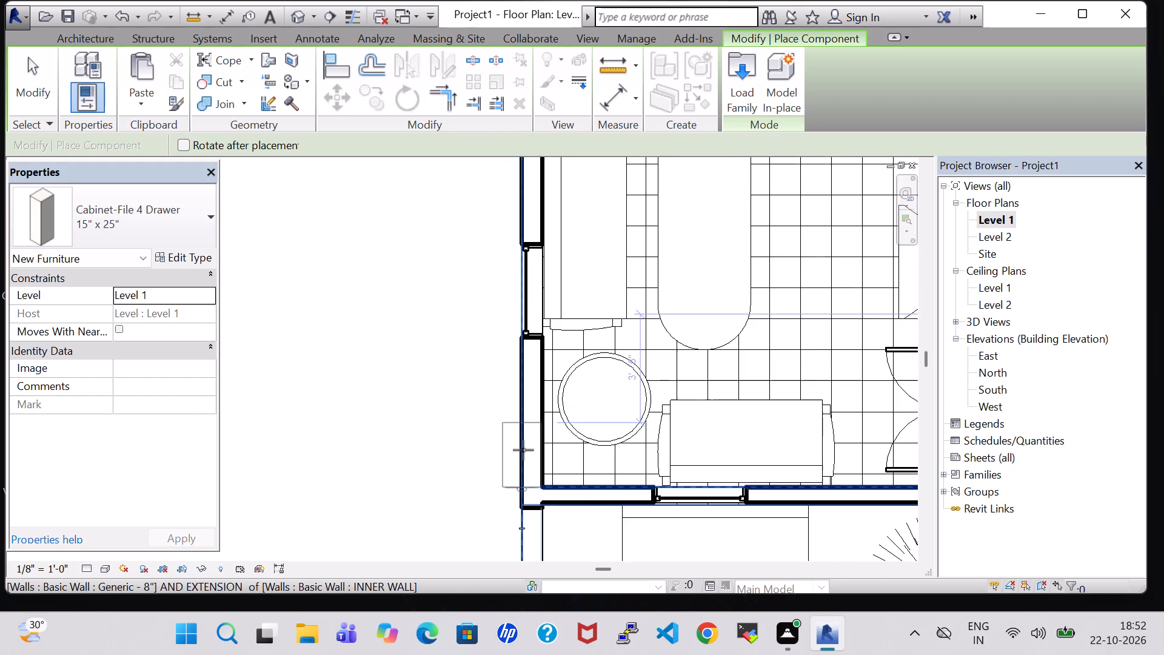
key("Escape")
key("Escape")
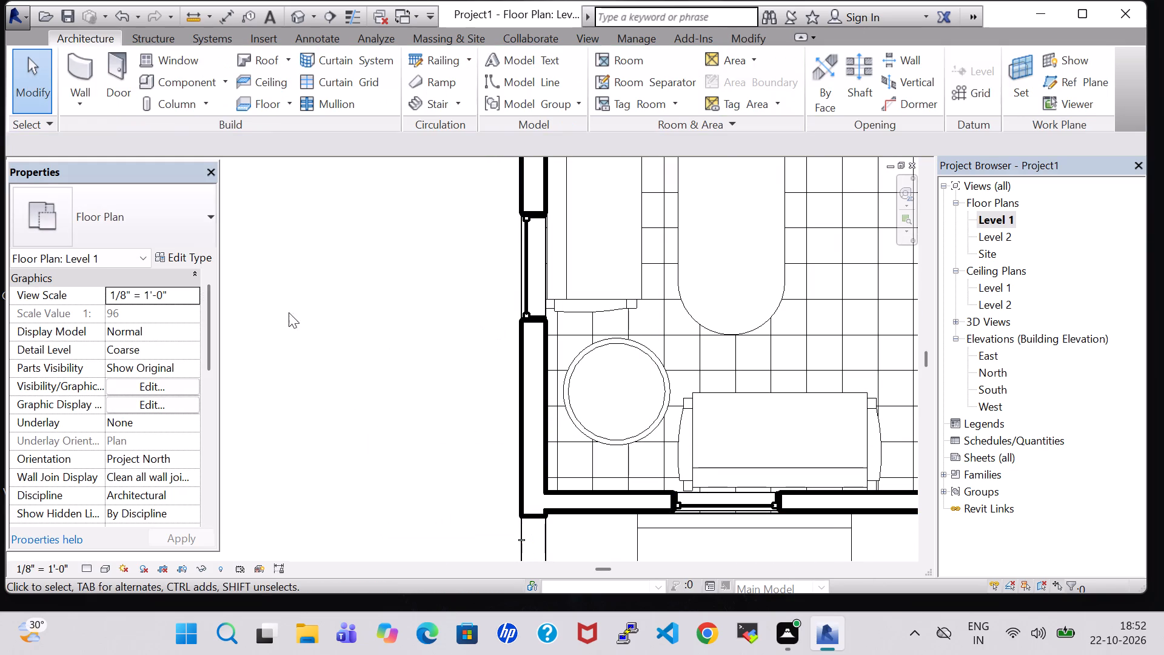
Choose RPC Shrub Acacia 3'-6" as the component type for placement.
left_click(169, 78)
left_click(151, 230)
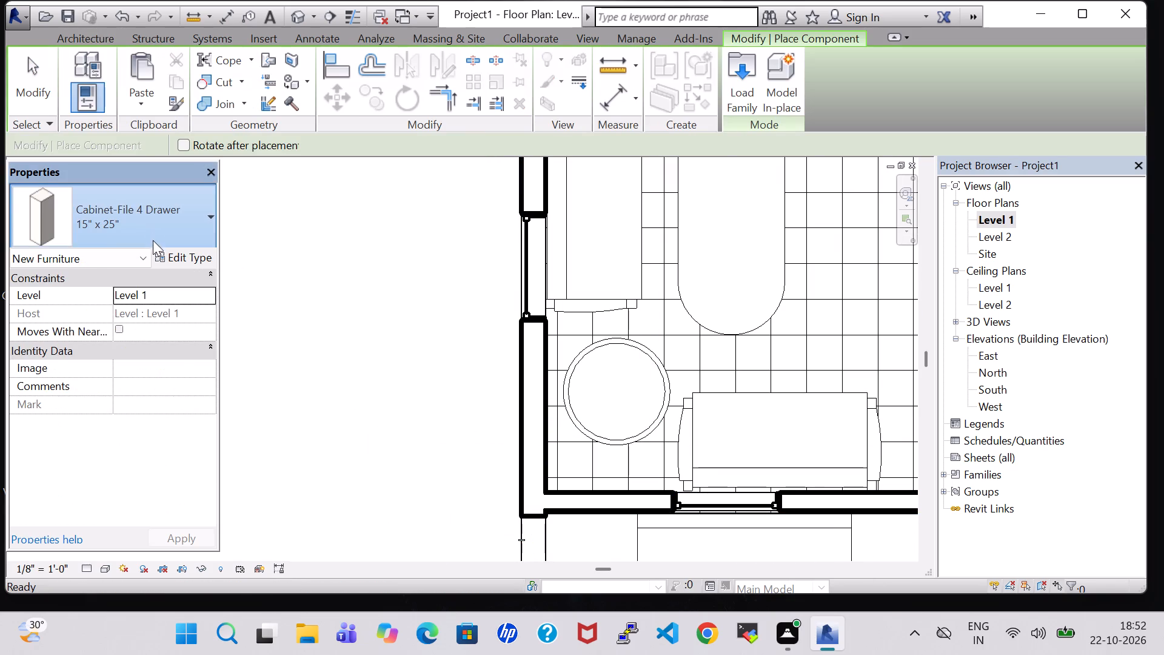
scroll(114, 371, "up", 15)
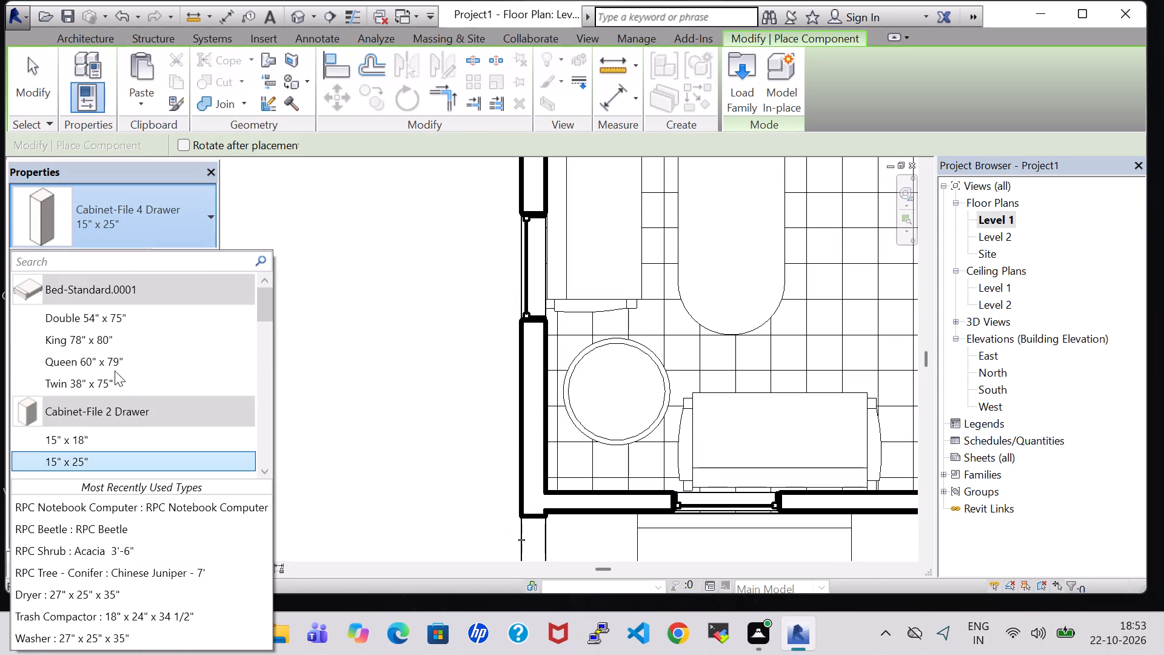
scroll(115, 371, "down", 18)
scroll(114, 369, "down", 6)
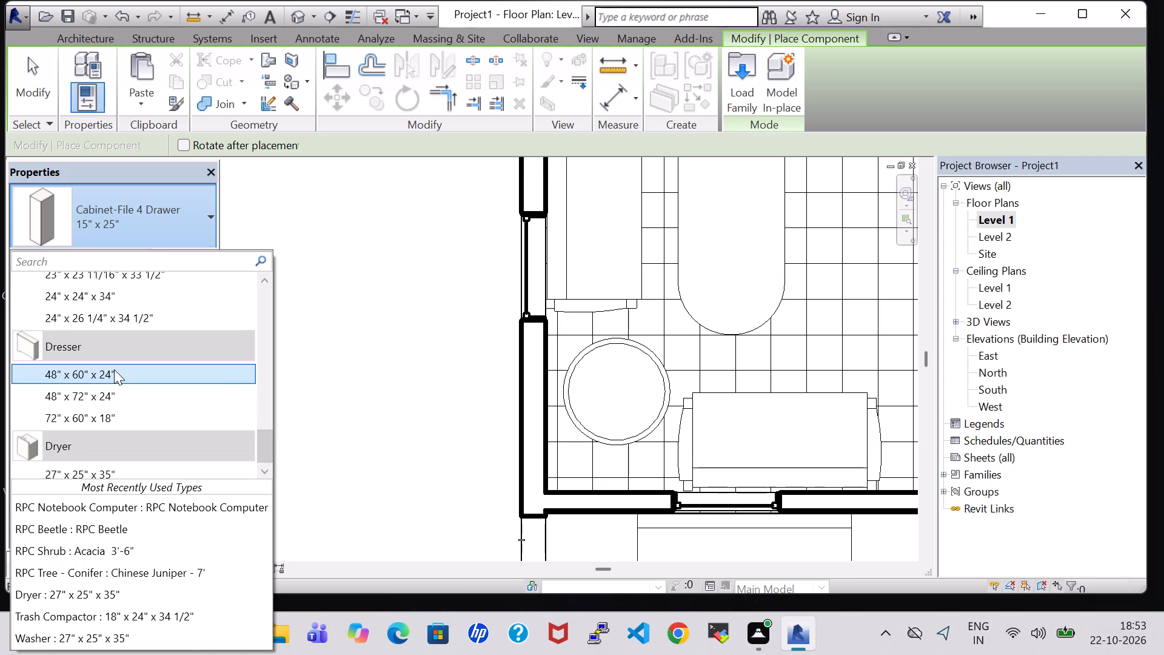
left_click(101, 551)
Look through the loaded component types for planting options, leaving component placement without adding anything.
left_click(193, 215)
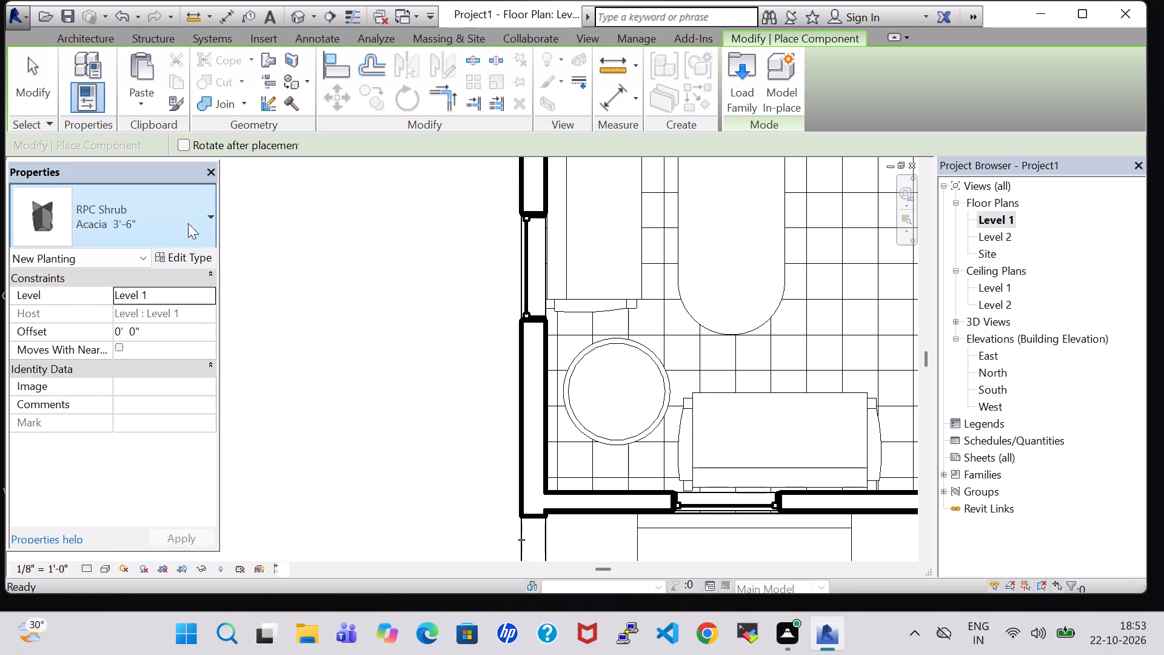
scroll(132, 393, "up", 8)
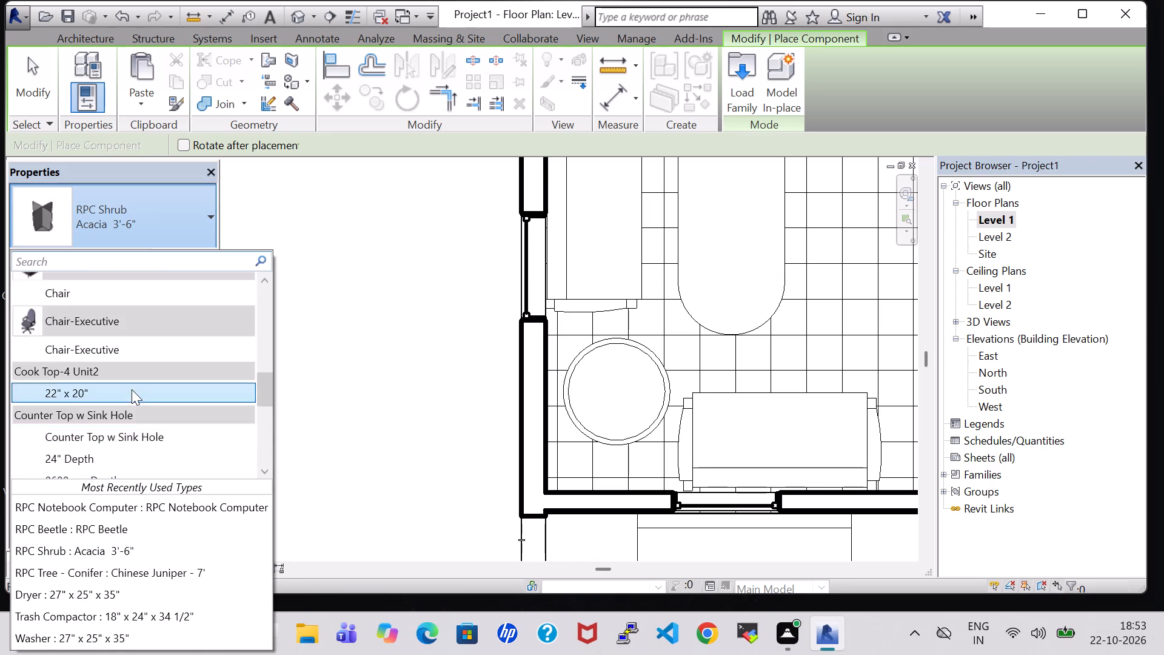
scroll(132, 389, "up", 17)
scroll(132, 389, "down", 8)
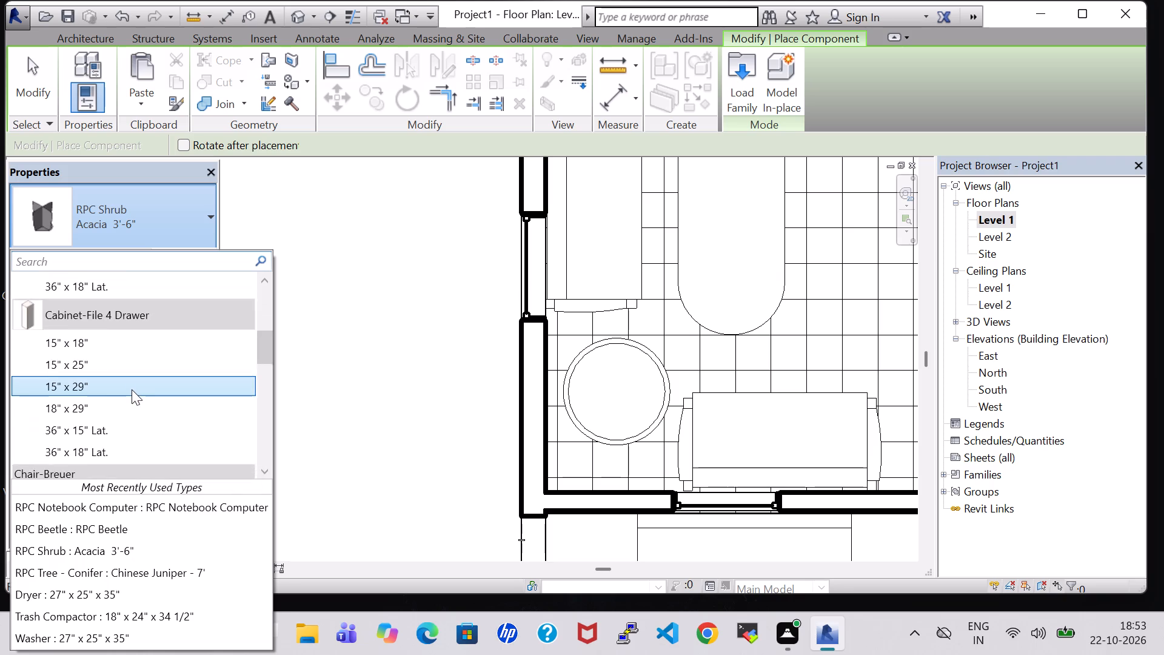
scroll(132, 389, "down", 20)
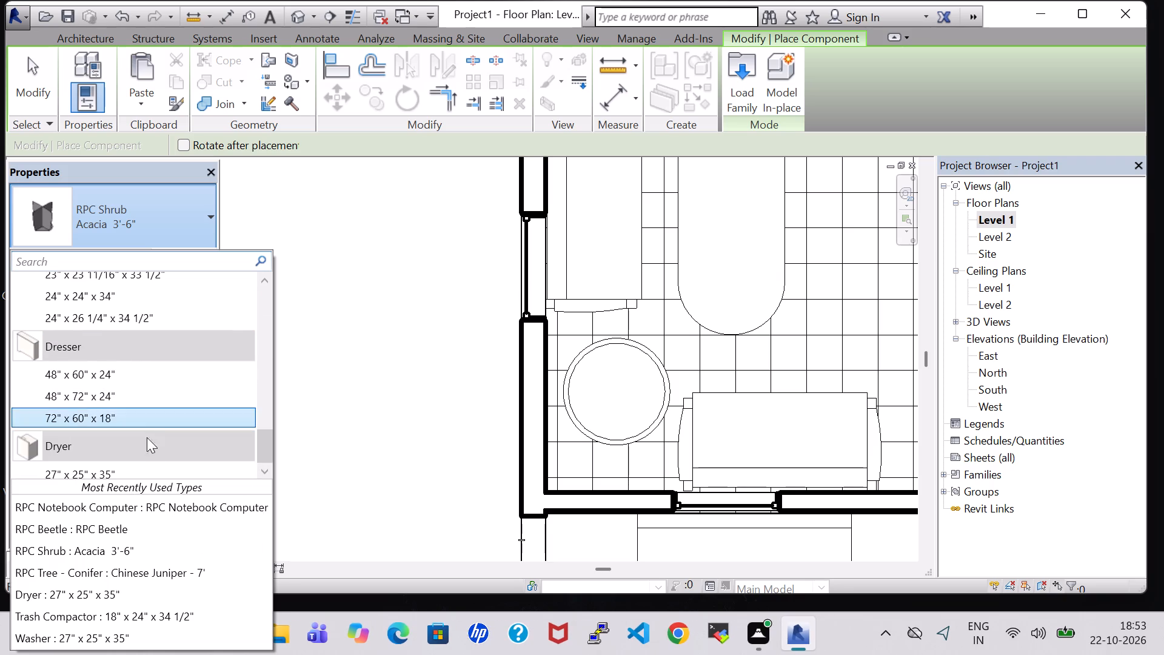
left_click(381, 261)
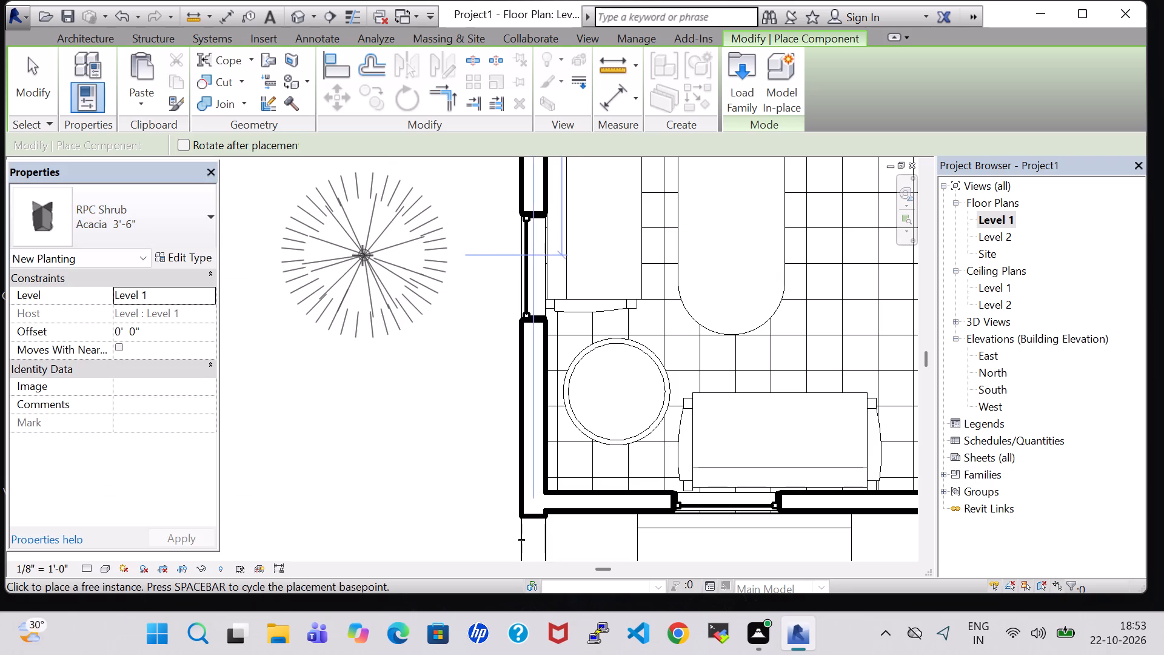
scroll(392, 362, "down", 3)
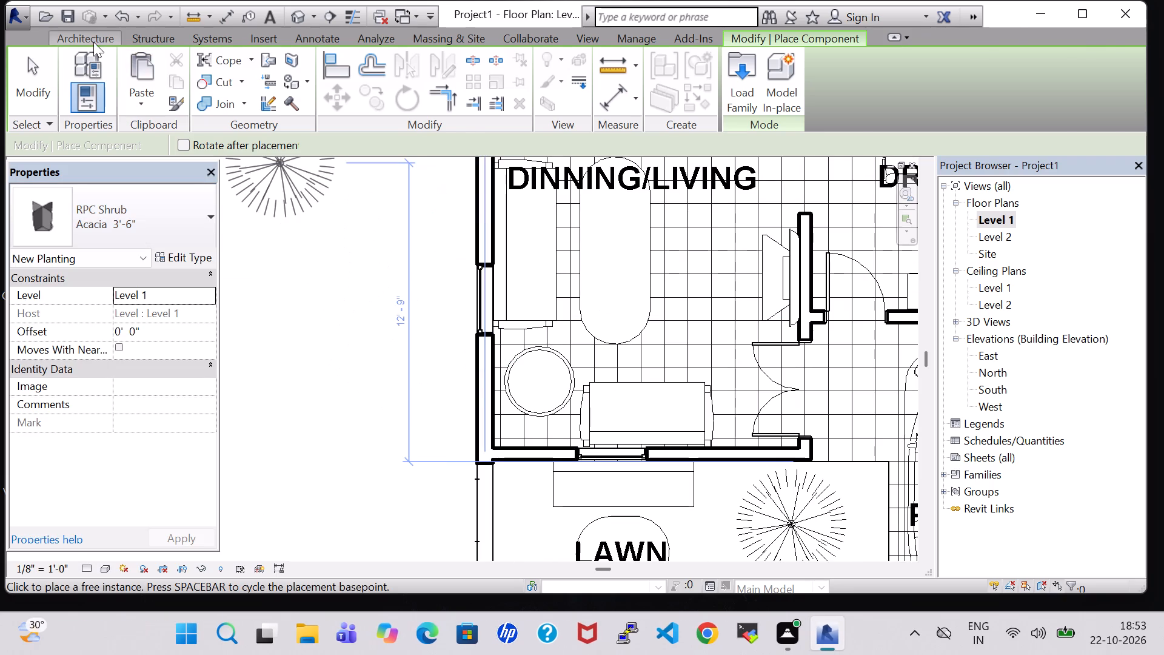
left_click(93, 42)
left_click(200, 82)
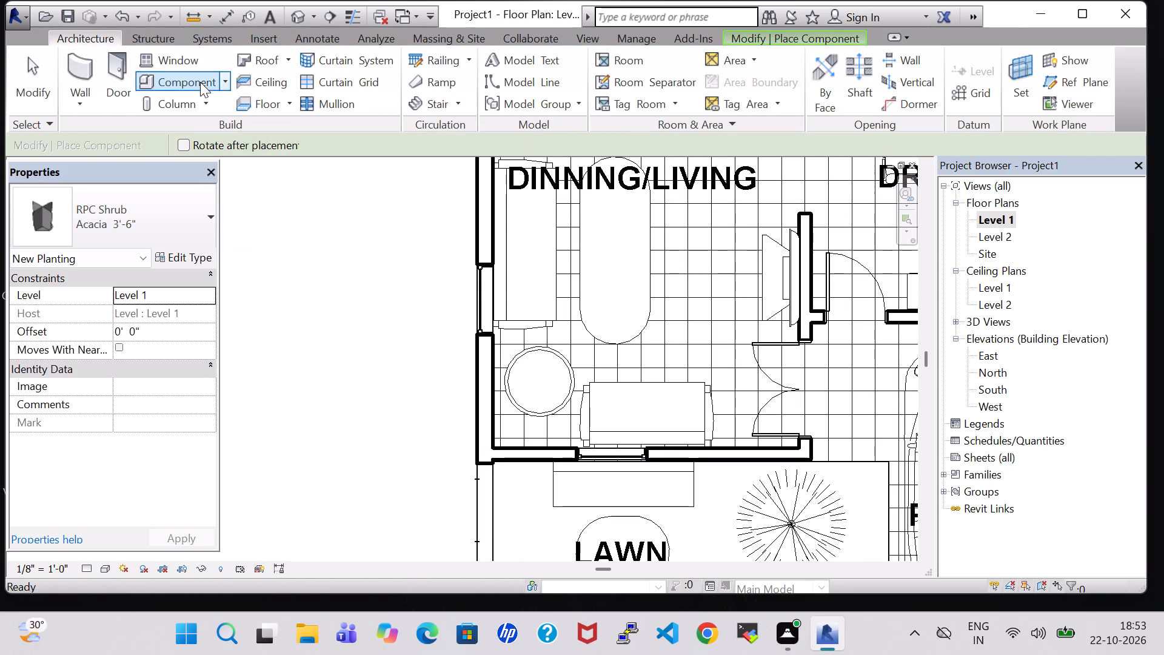
key("Escape")
key("Escape")
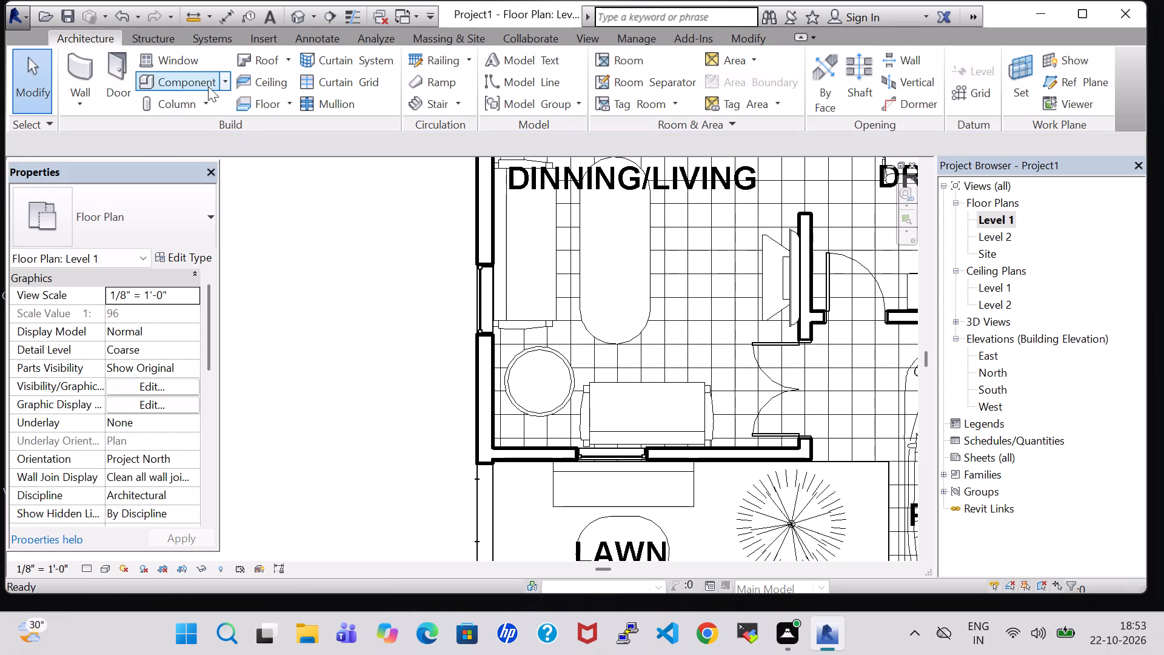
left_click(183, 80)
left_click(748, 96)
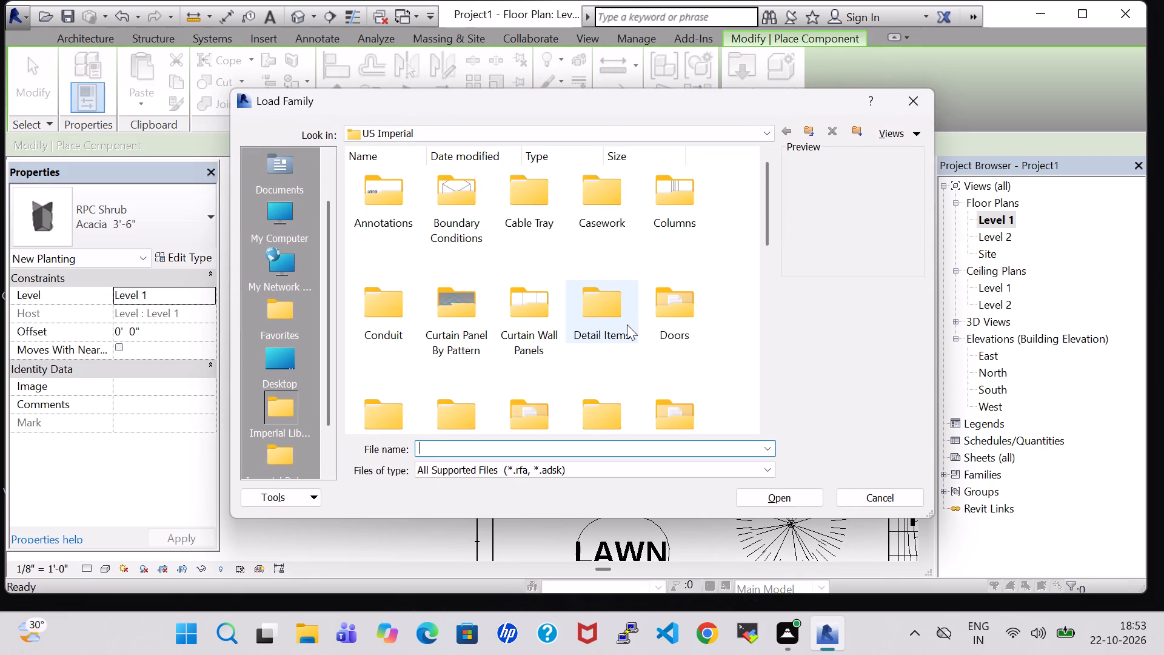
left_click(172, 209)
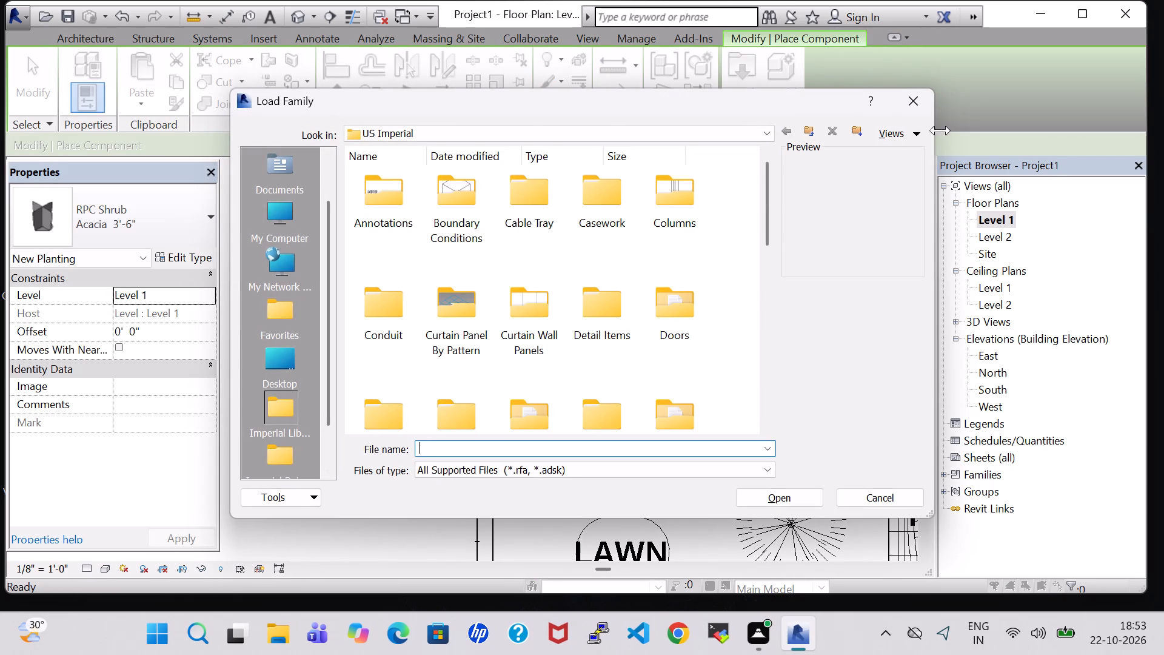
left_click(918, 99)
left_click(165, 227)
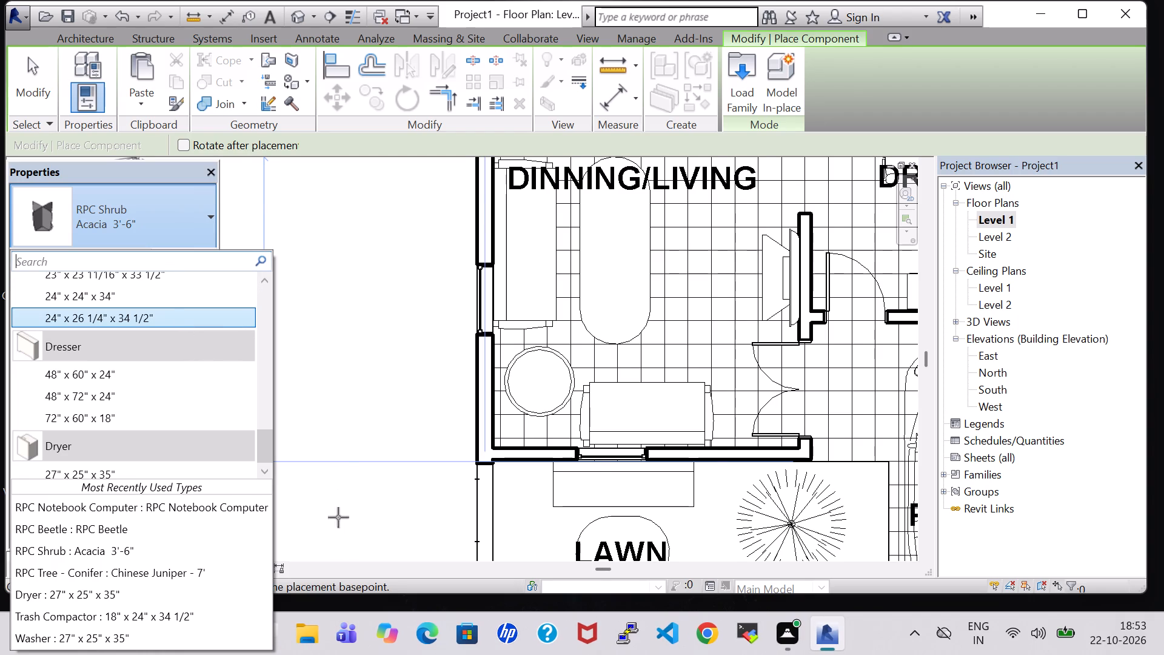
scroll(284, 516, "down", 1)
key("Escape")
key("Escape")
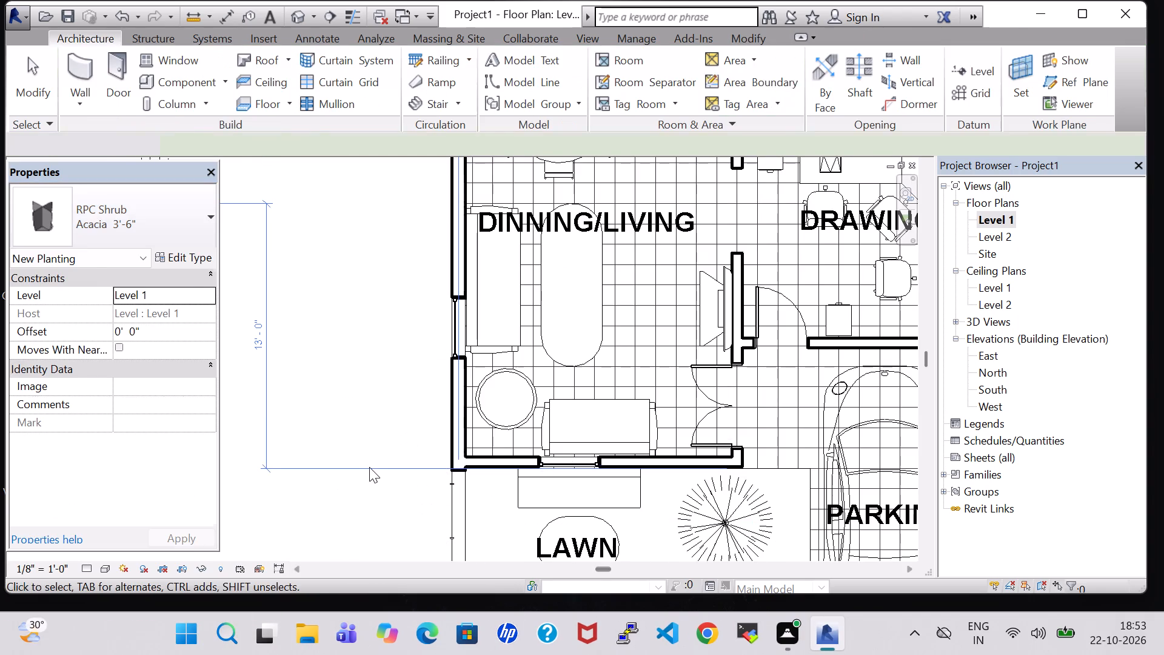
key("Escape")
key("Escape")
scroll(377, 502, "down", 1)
Load the RPC Tree - Conifer.0001 family from the US Imperial library's Planting folder.
left_click(173, 85)
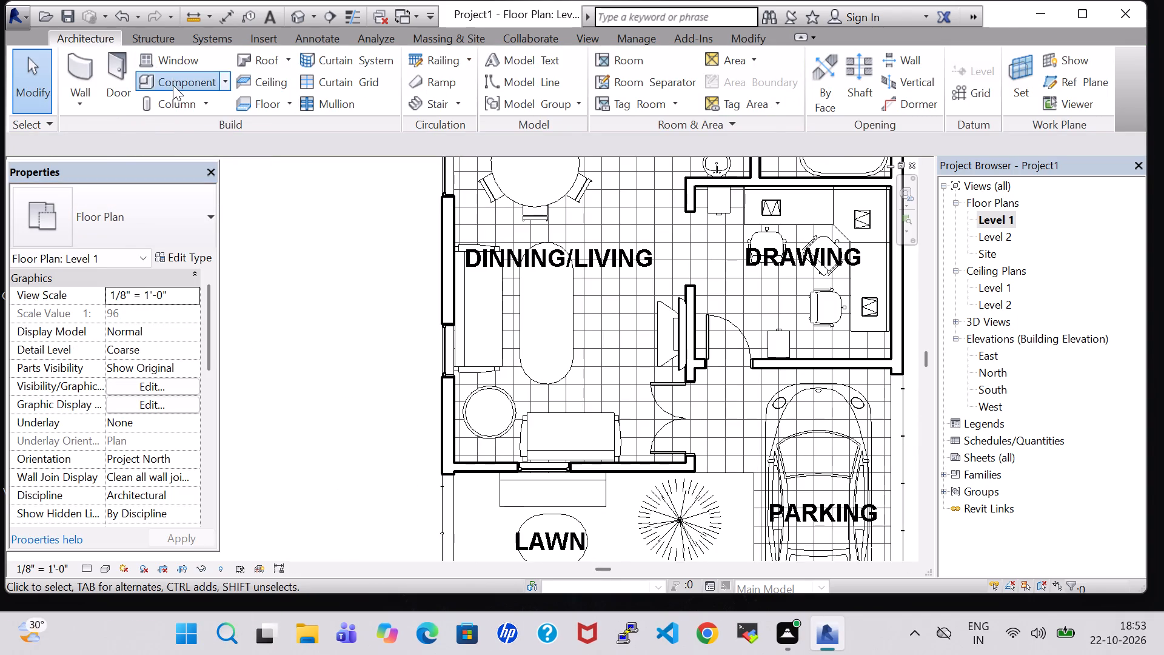
left_click(735, 77)
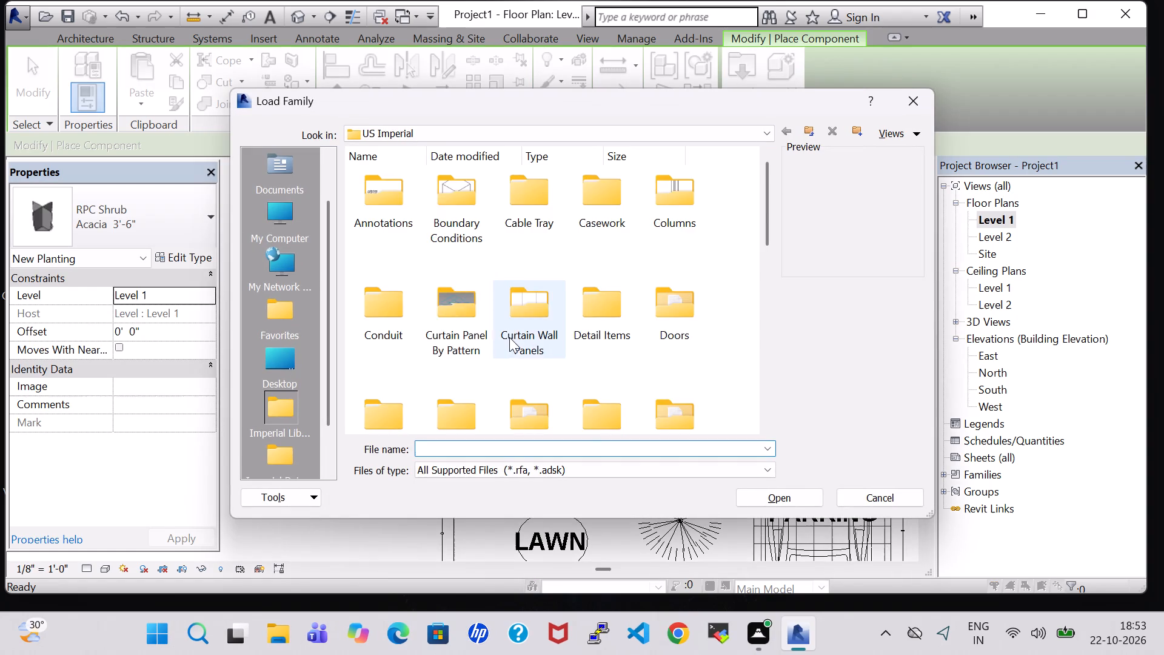
scroll(509, 337, "down", 2)
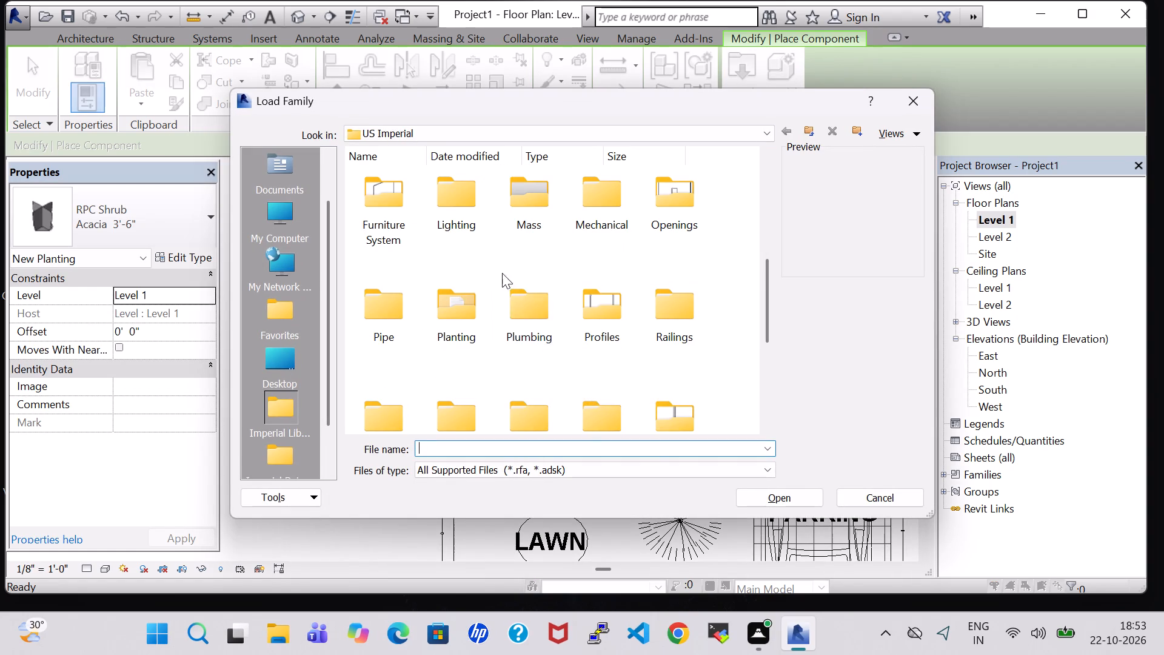
double_click(473, 295)
left_click(496, 212)
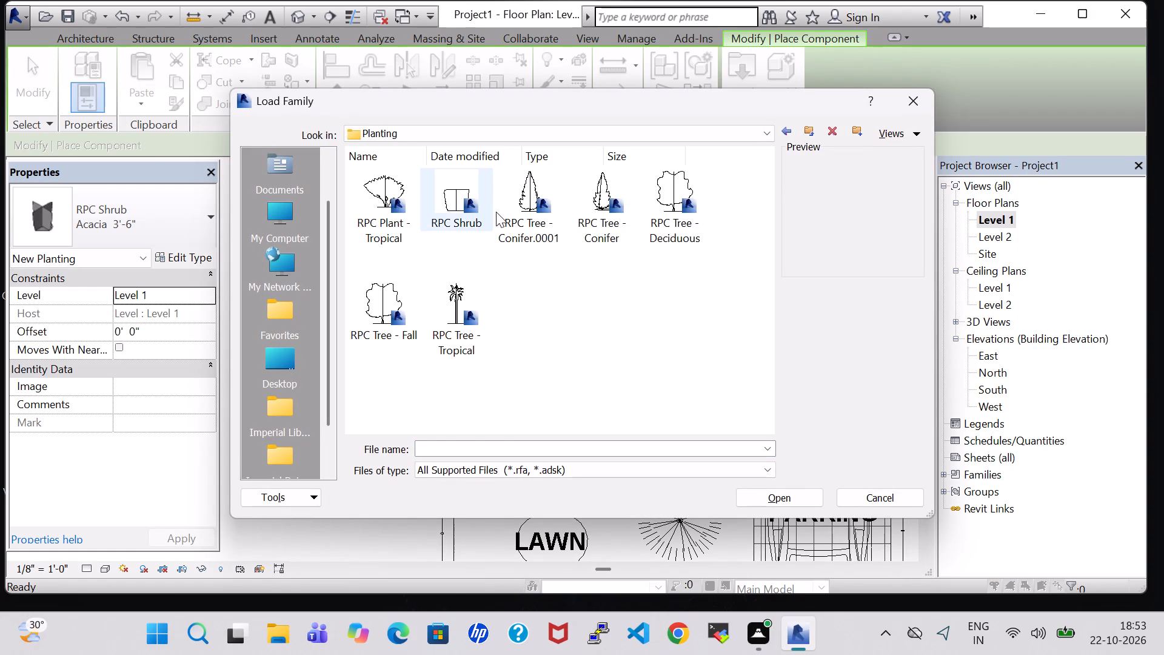
left_click(743, 497)
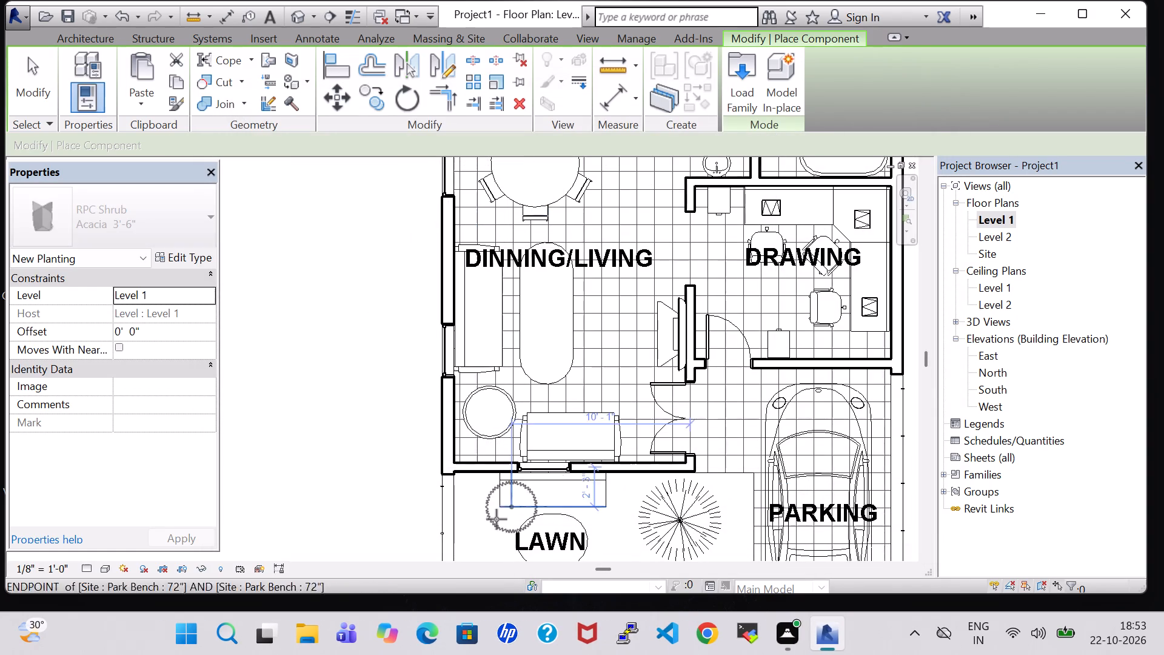
middle_click_drag(484, 532, 478, 445)
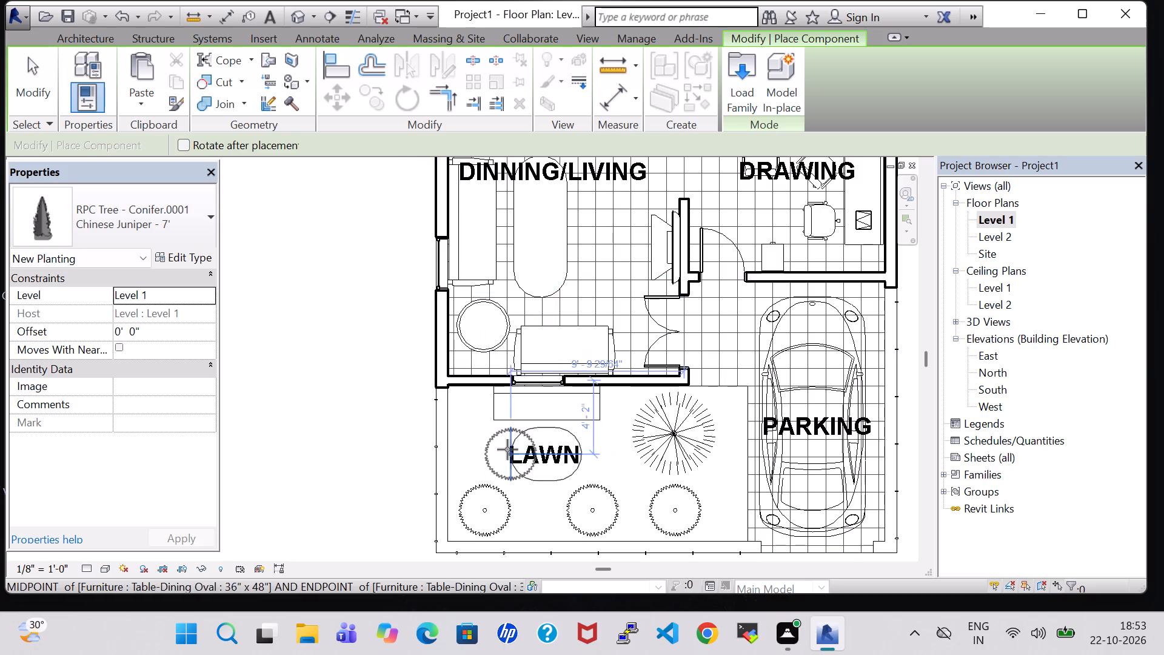
Check the loaded component types for another plant, leaving component placement without adding a tree.
scroll(507, 449, "up", 3)
left_click(166, 208)
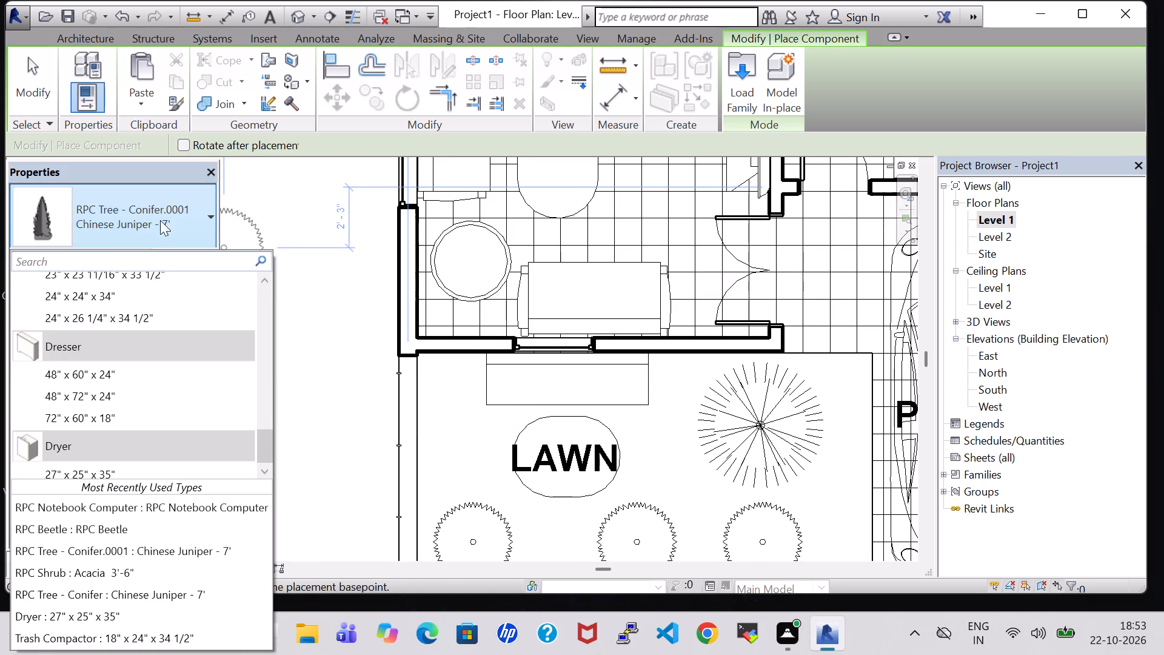
scroll(169, 352, "down", 3)
scroll(169, 352, "up", 14)
scroll(169, 352, "down", 1)
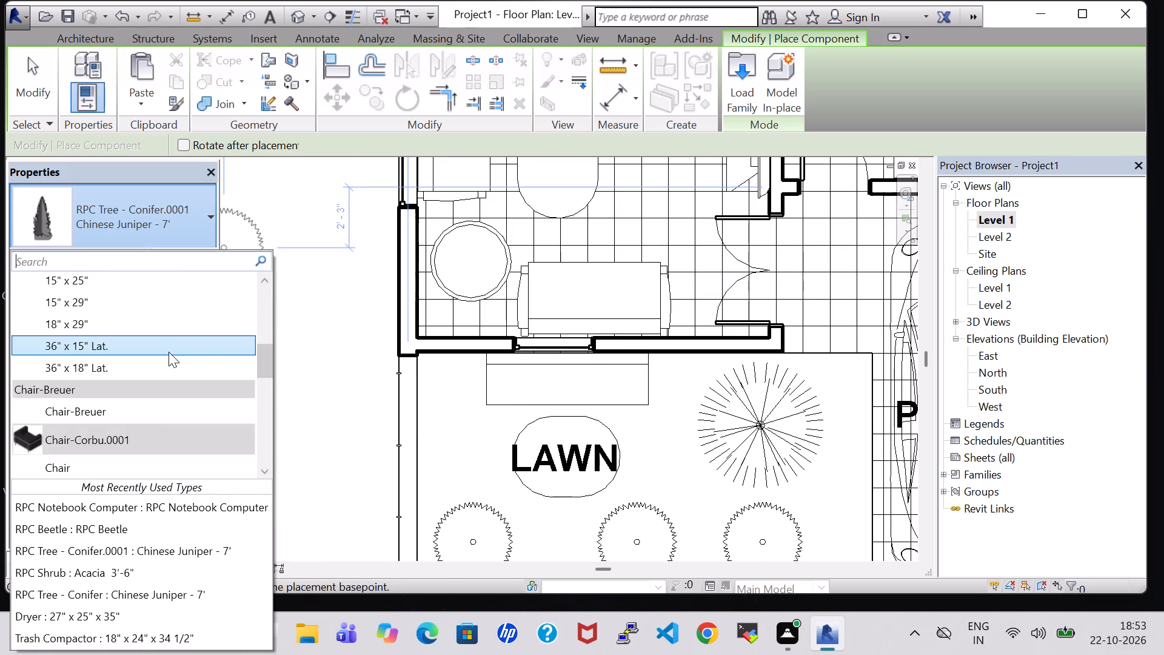
scroll(169, 352, "down", 2)
scroll(169, 352, "up", 12)
scroll(169, 352, "down", 3)
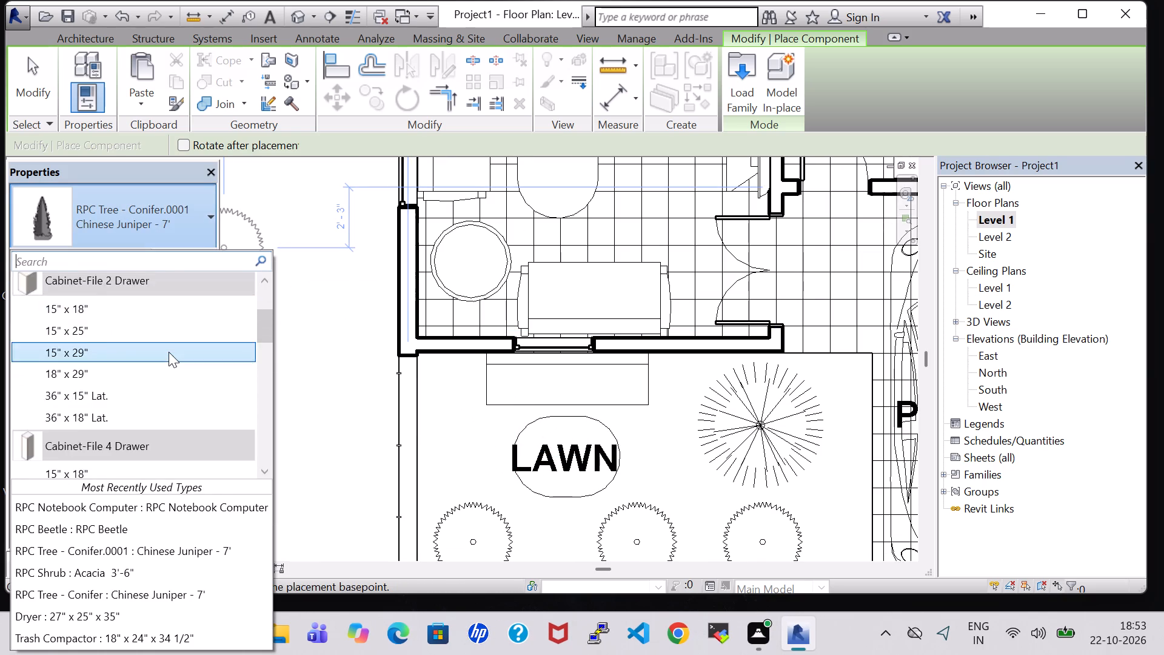
scroll(169, 352, "up", 18)
key("Escape")
key("Escape")
key("Escape")
key("Escape")
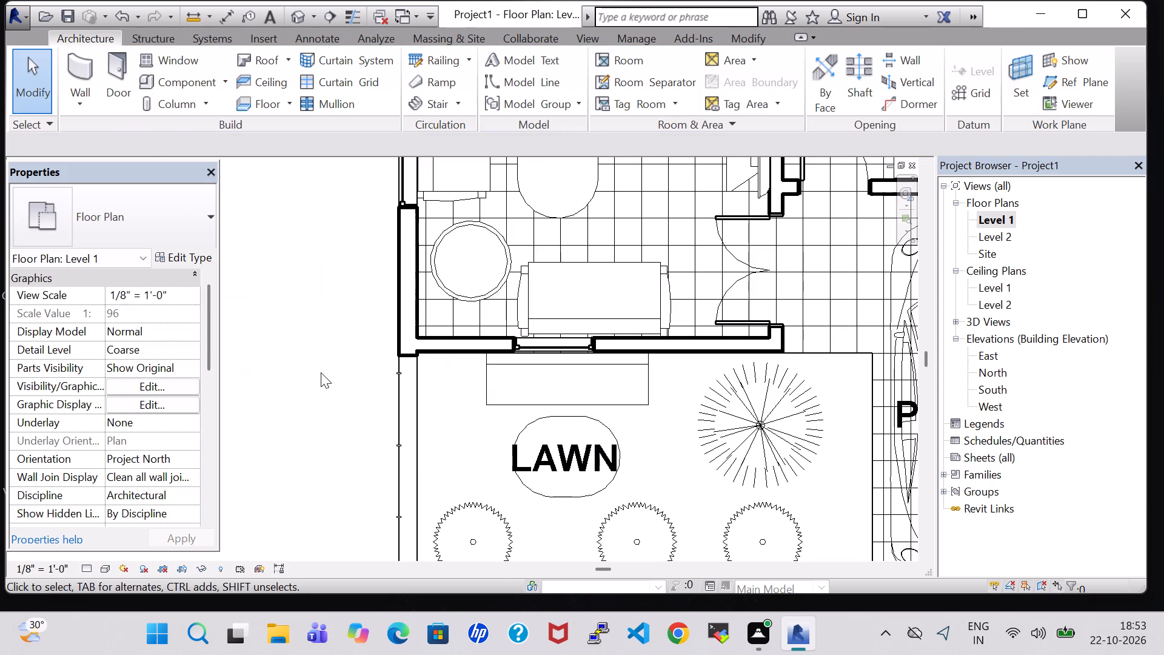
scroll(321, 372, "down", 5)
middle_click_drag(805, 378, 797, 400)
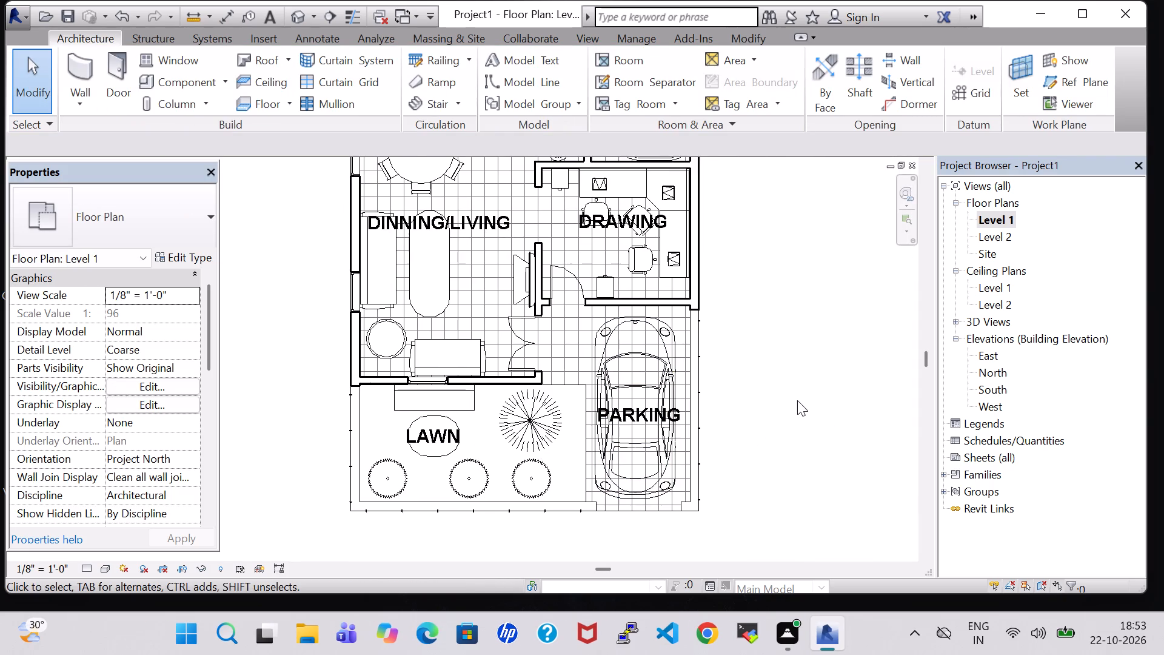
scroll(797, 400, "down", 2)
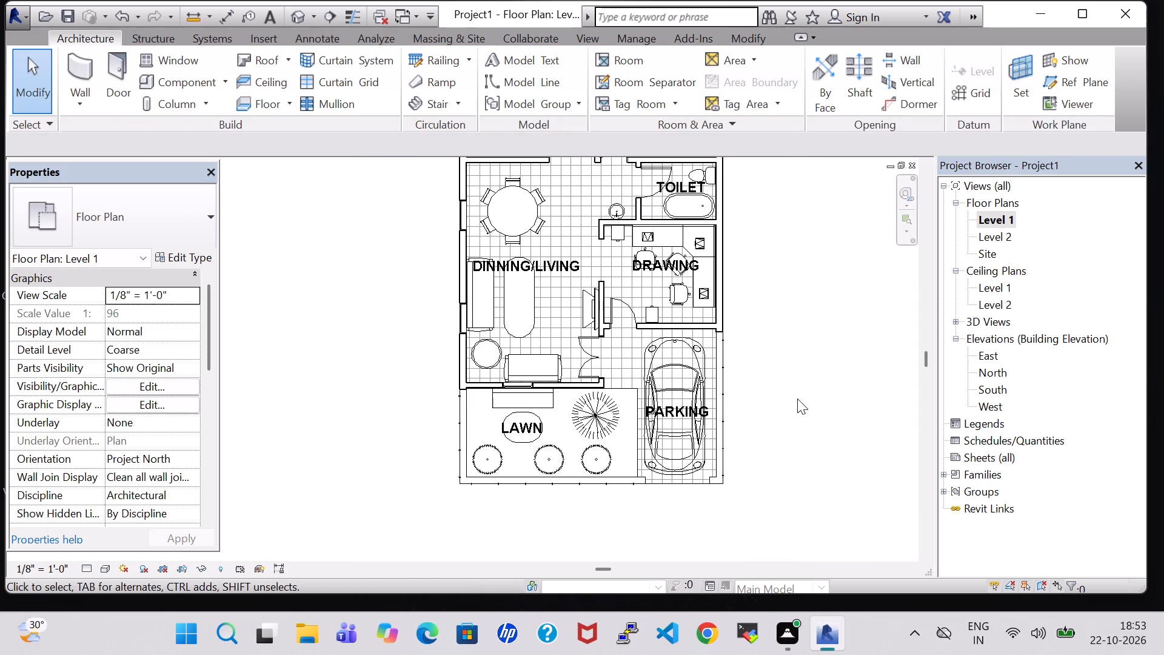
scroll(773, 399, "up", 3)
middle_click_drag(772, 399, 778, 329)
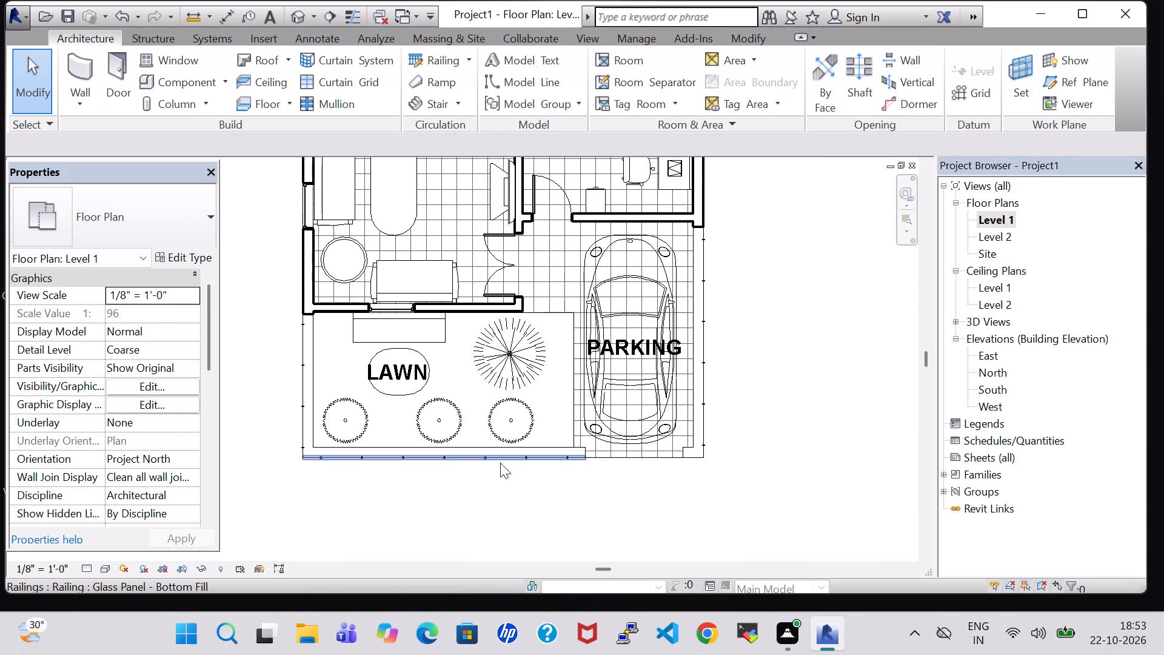
Shorten the lawn's front wall slightly at its parking end to widen the parking opening on Level 1.
scroll(560, 459, "up", 5)
left_click(607, 438)
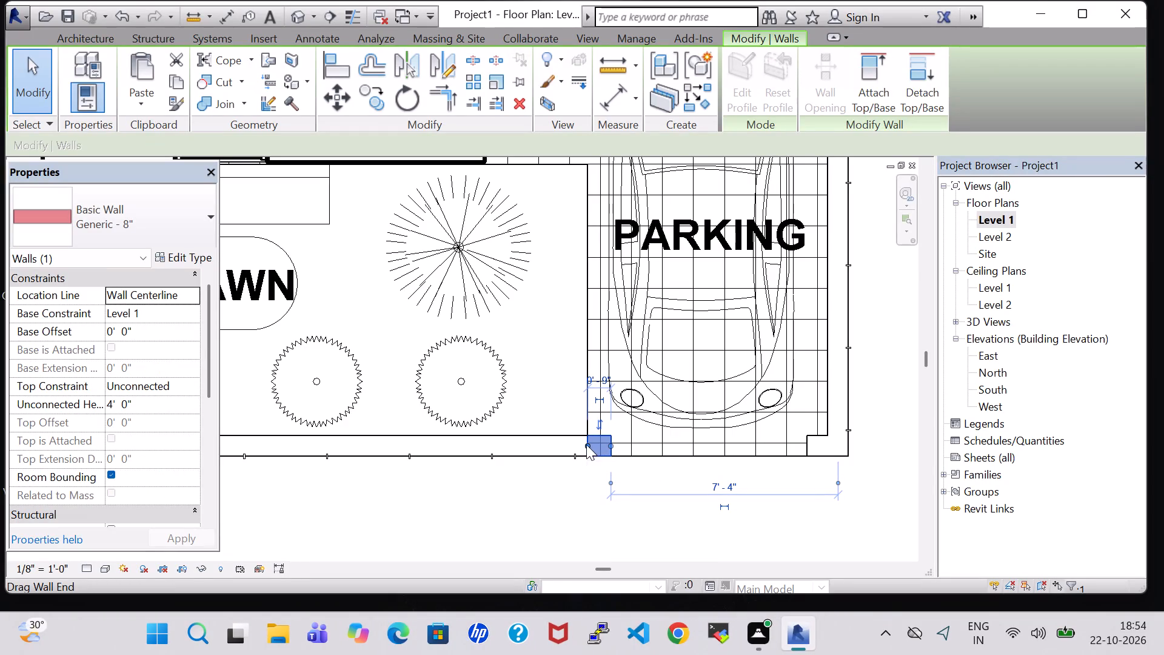
left_click_drag(610, 445, 605, 445)
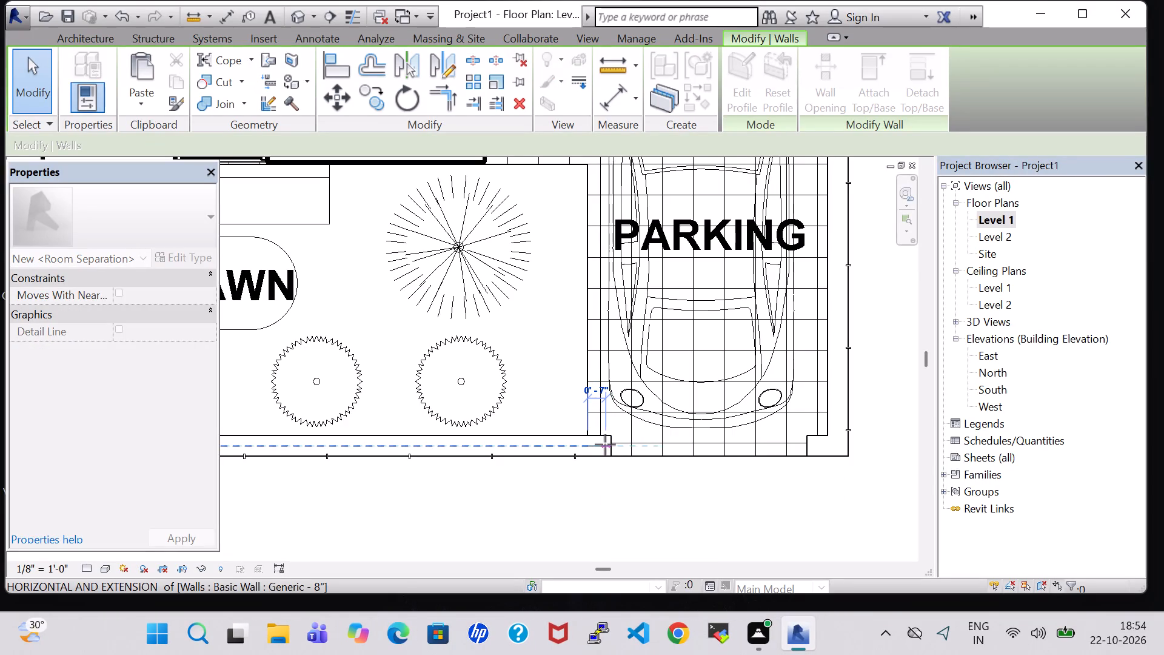
left_click_drag(605, 445, 601, 445)
left_click(631, 498)
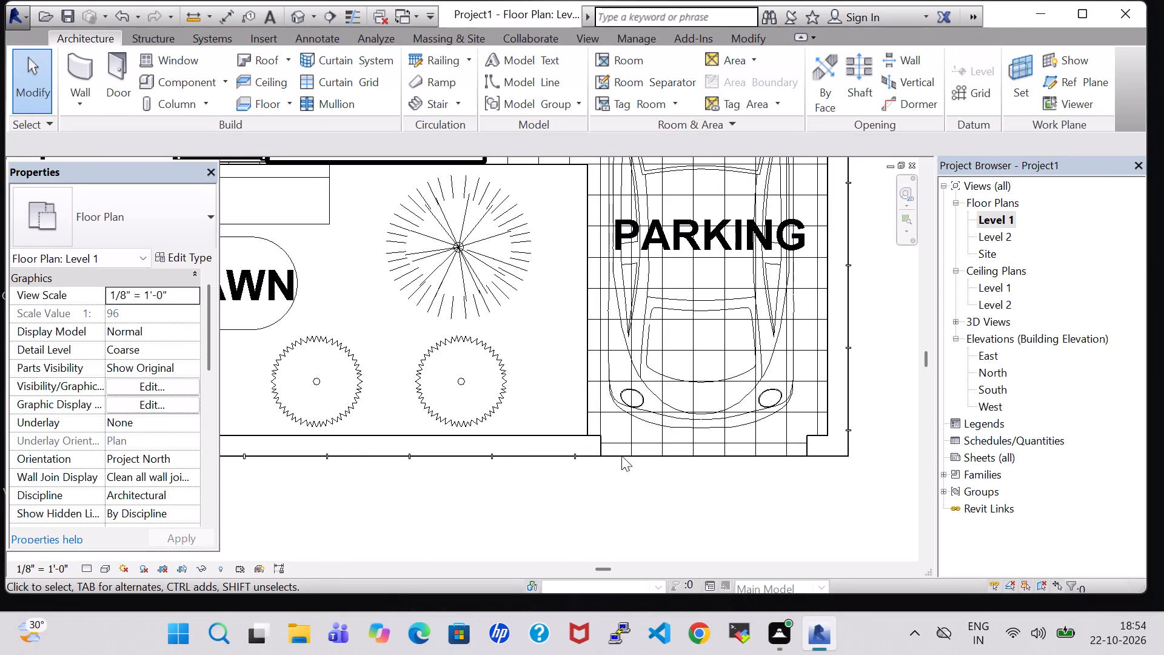
Pull the short front wall return at the parking's outer corner back to the inner face of the side wall.
left_click(818, 444)
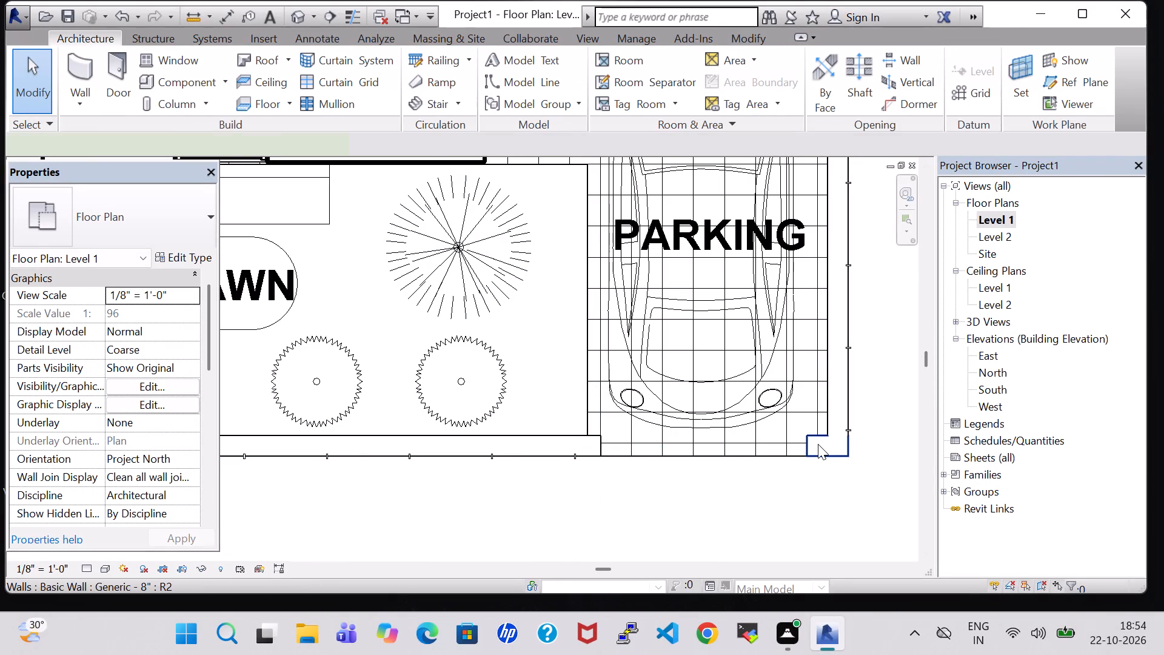
left_click_drag(806, 444, 812, 444)
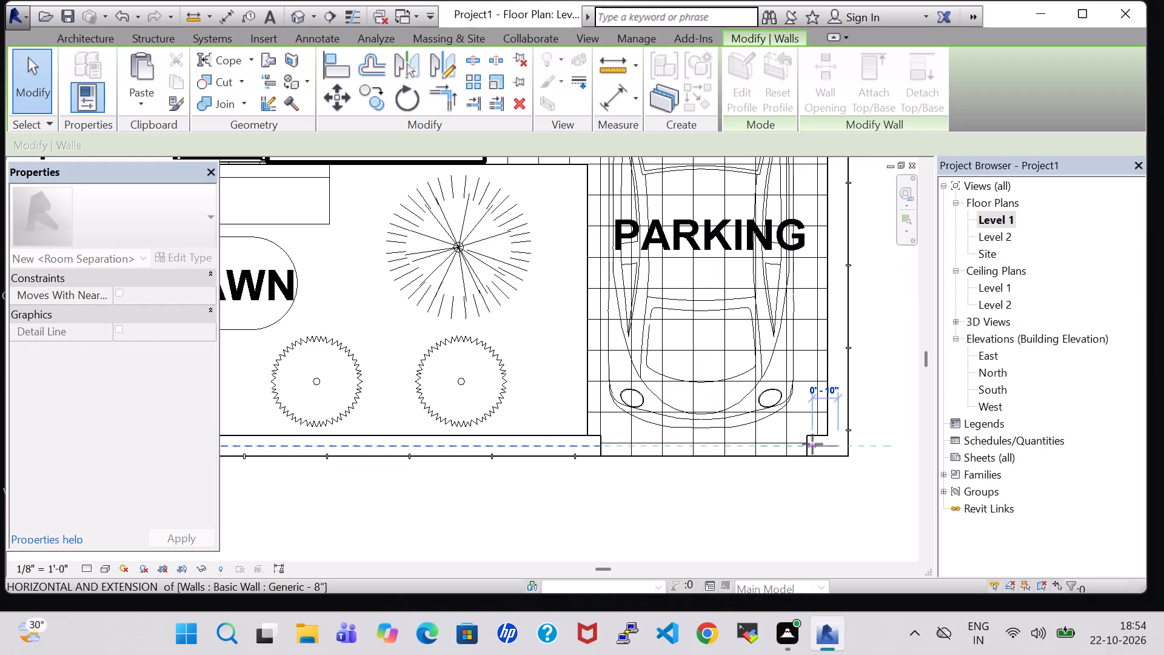
left_click_drag(812, 444, 824, 444)
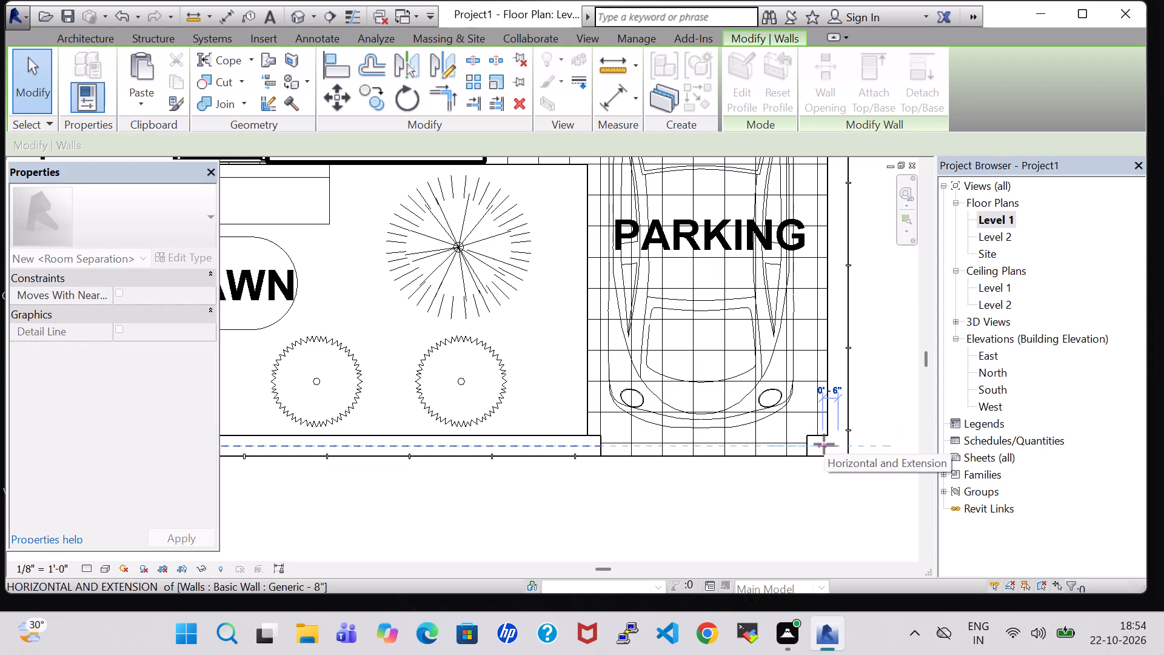
left_click_drag(824, 444, 828, 444)
left_click(823, 485)
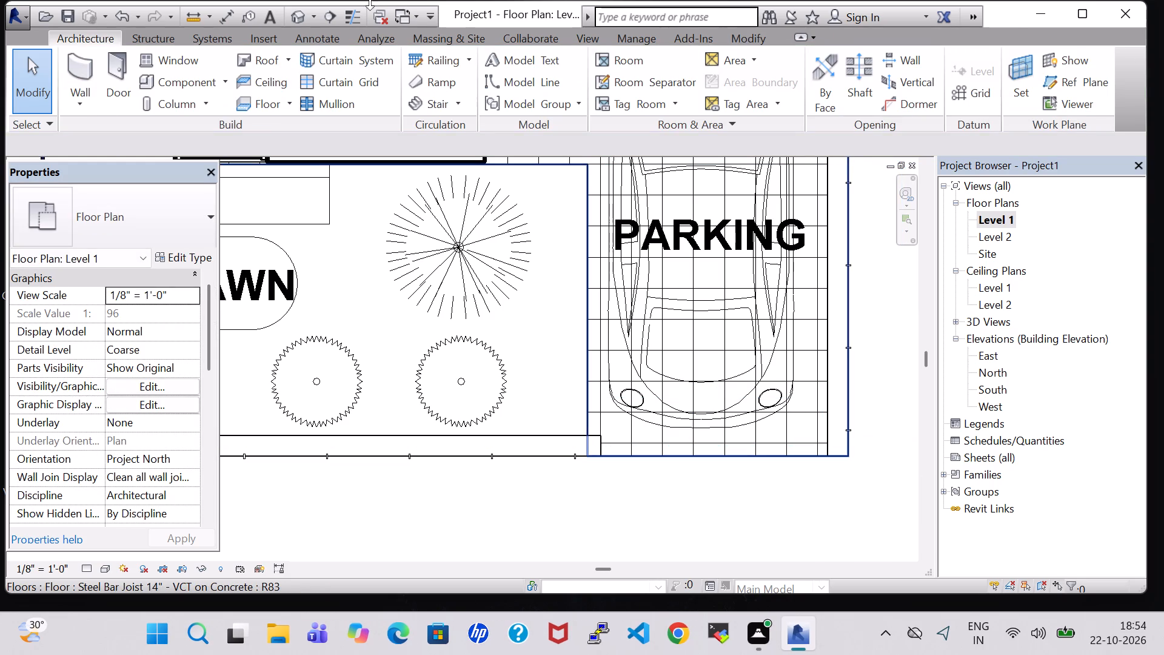
Examine the house in 3D from all sides, checking the parking opening and the front wall against its railing.
left_click(303, 13)
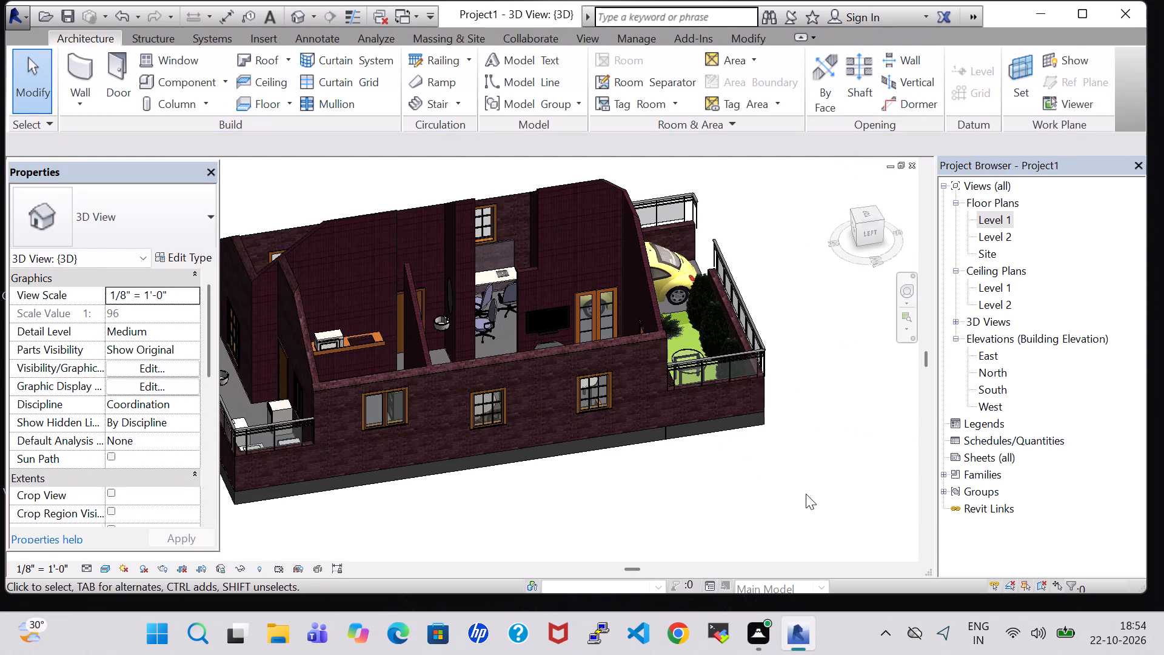
middle_click(808, 396, "shift")
middle_click_drag(808, 396, 746, 434, "shift")
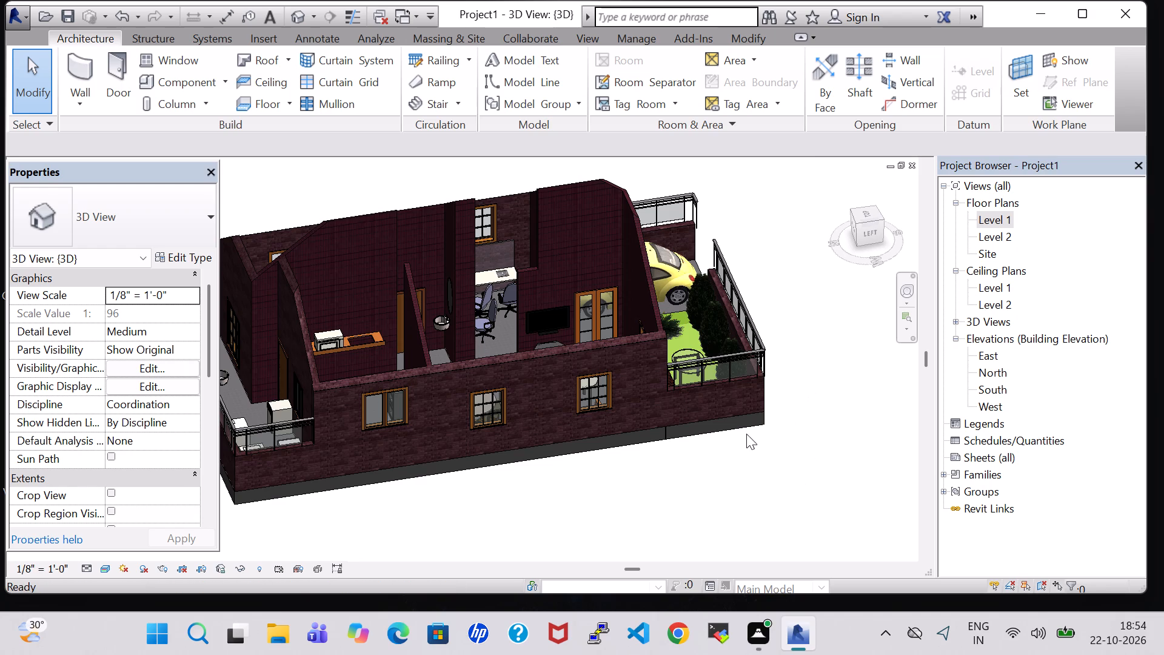
middle_click_drag(746, 434, 562, 451, "shift")
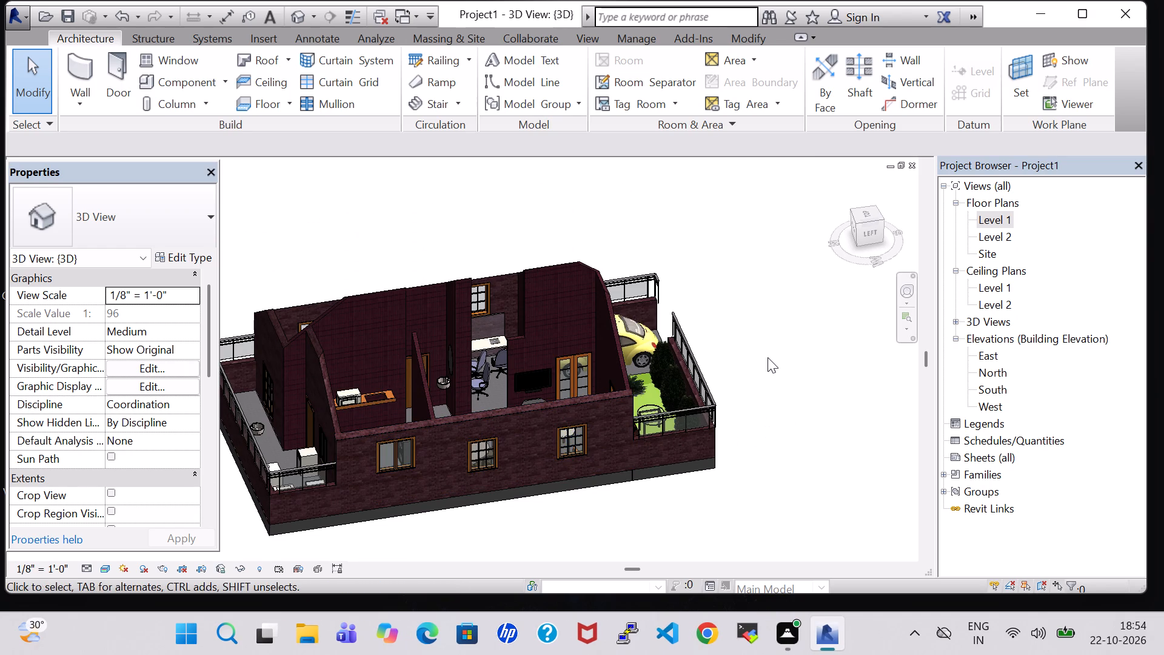
middle_click_drag(768, 357, 364, 380, "shift")
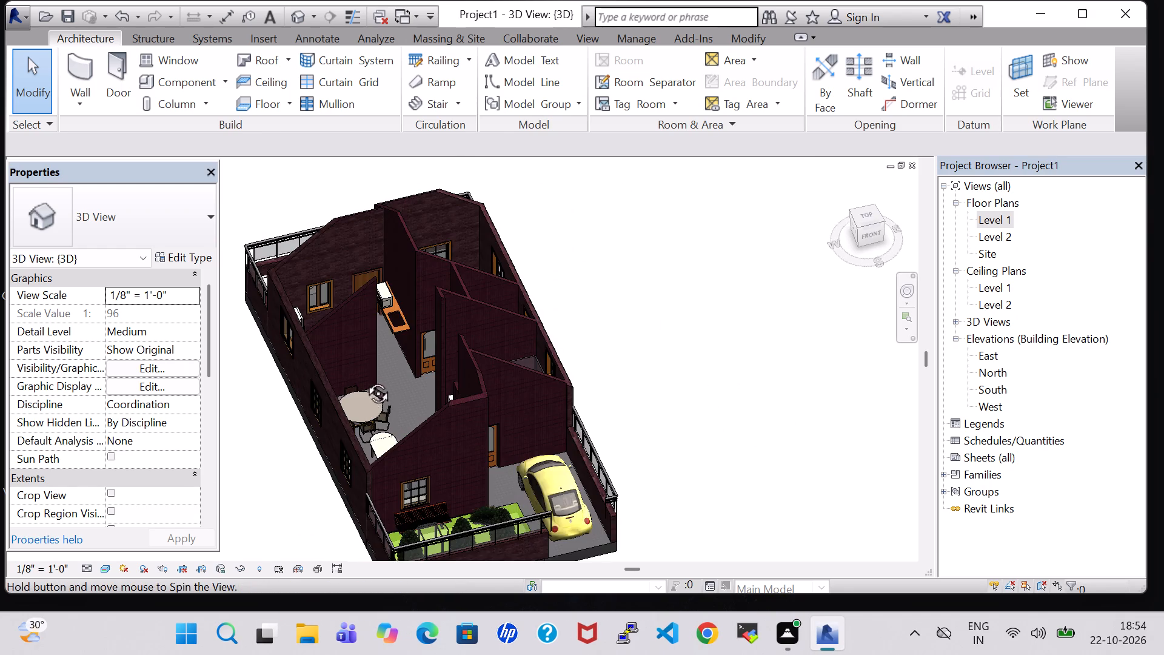
middle_click_drag(364, 380, 348, 334, "shift")
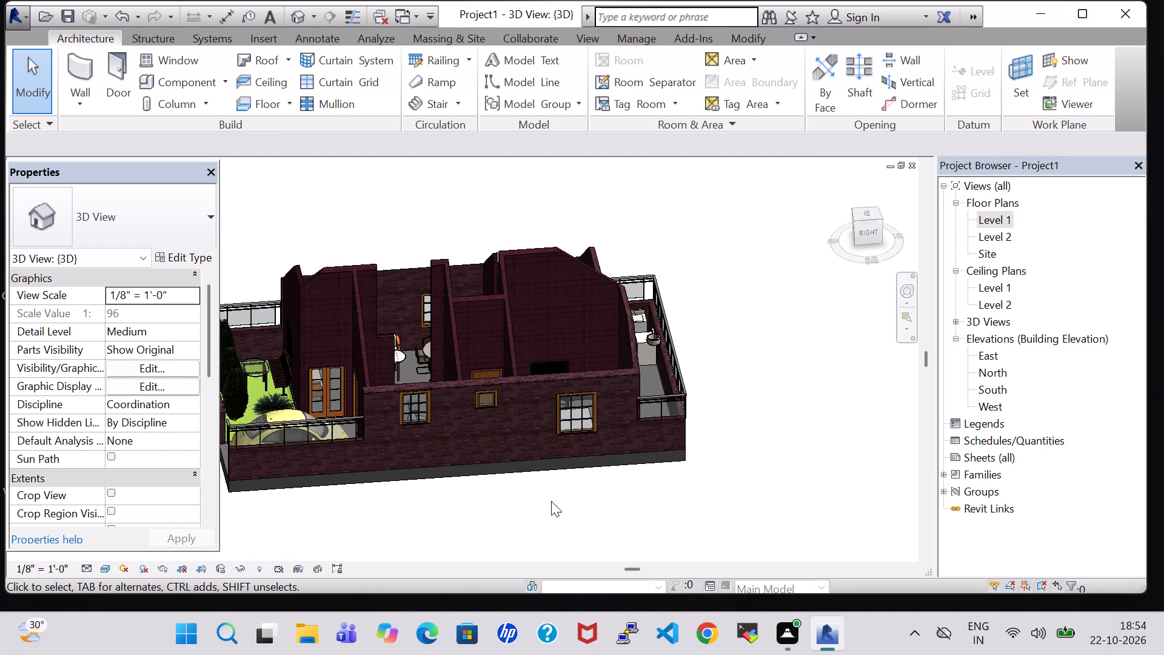
middle_click(478, 511, "shift")
middle_click_drag(478, 511, 629, 480, "shift")
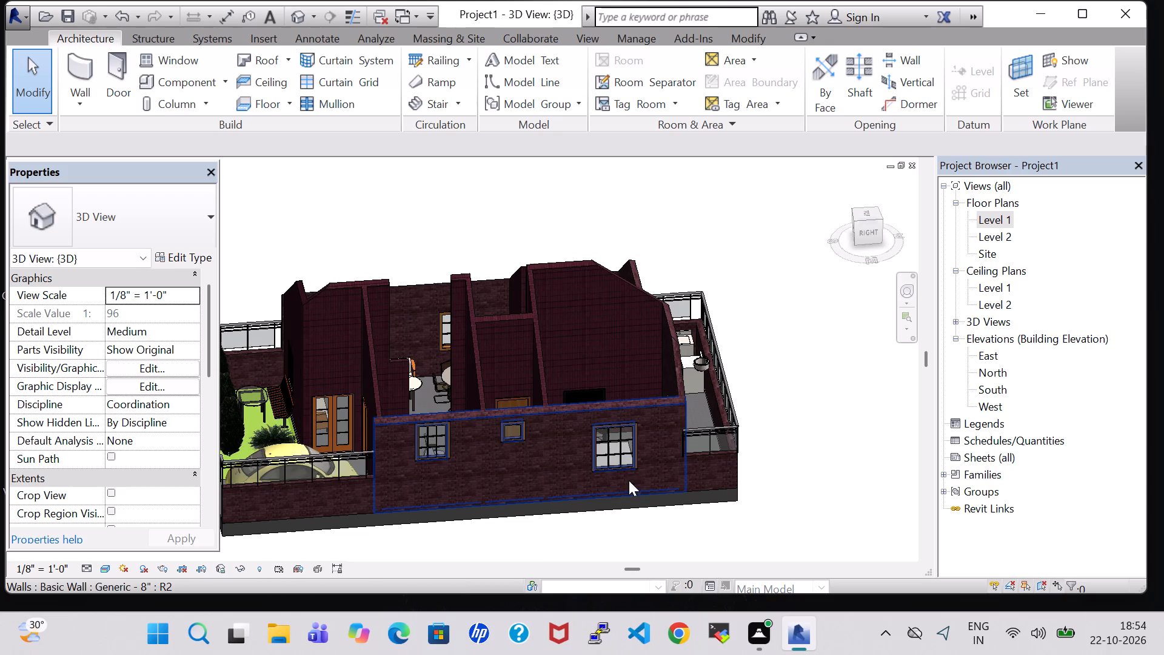
middle_click_drag(578, 538, 645, 520, "shift")
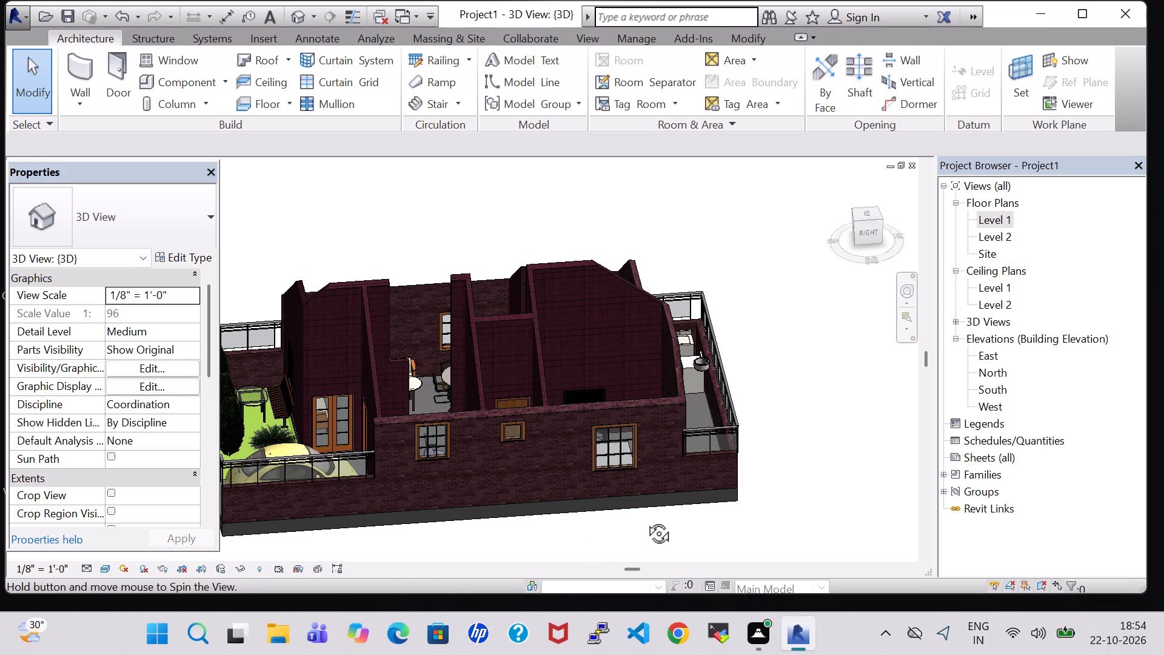
middle_click_drag(645, 520, 715, 477, "shift")
middle_click_drag(640, 502, 665, 449, "shift")
scroll(657, 448, "up", 6)
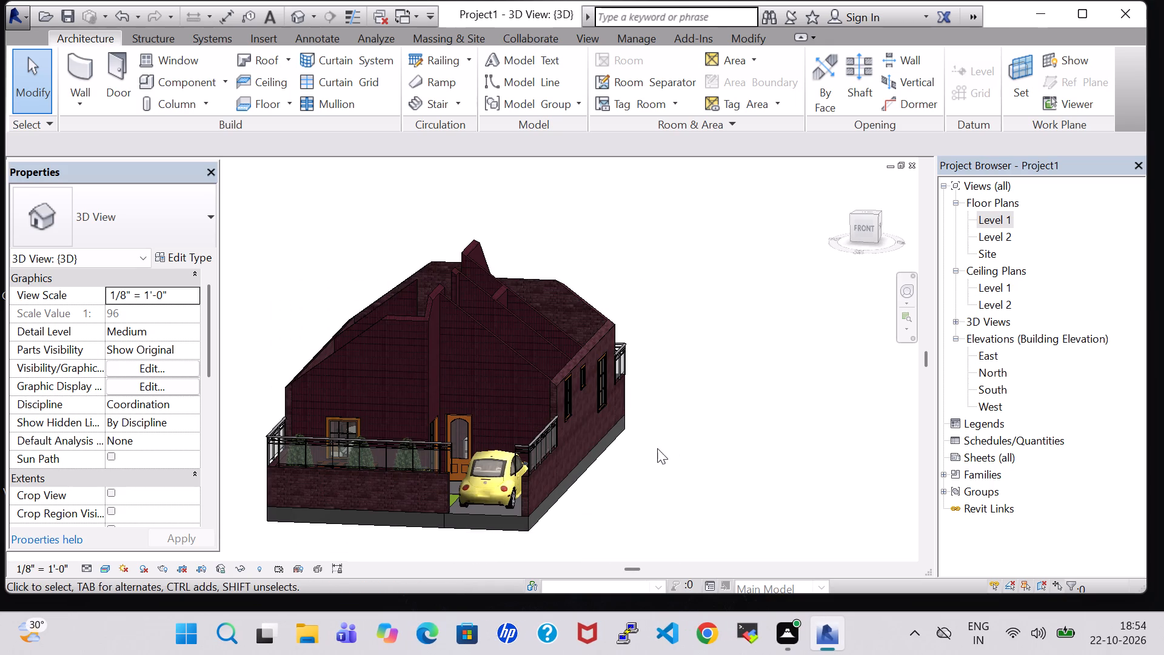
scroll(617, 452, "up", 4)
middle_click(677, 442)
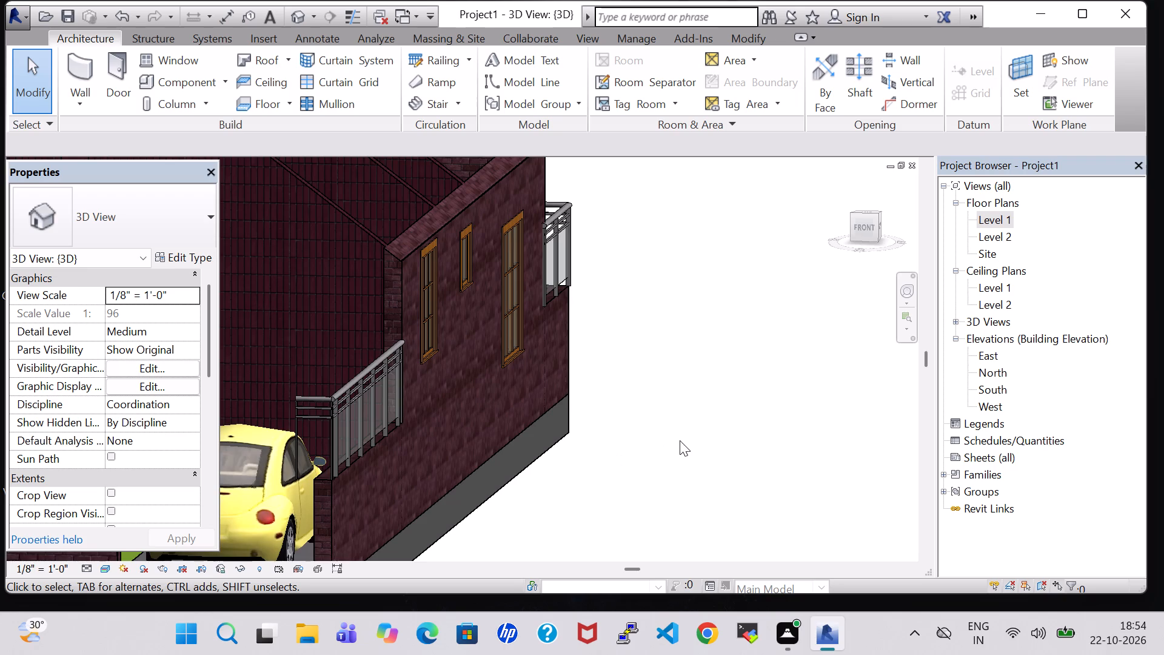
scroll(573, 470, "down", 3)
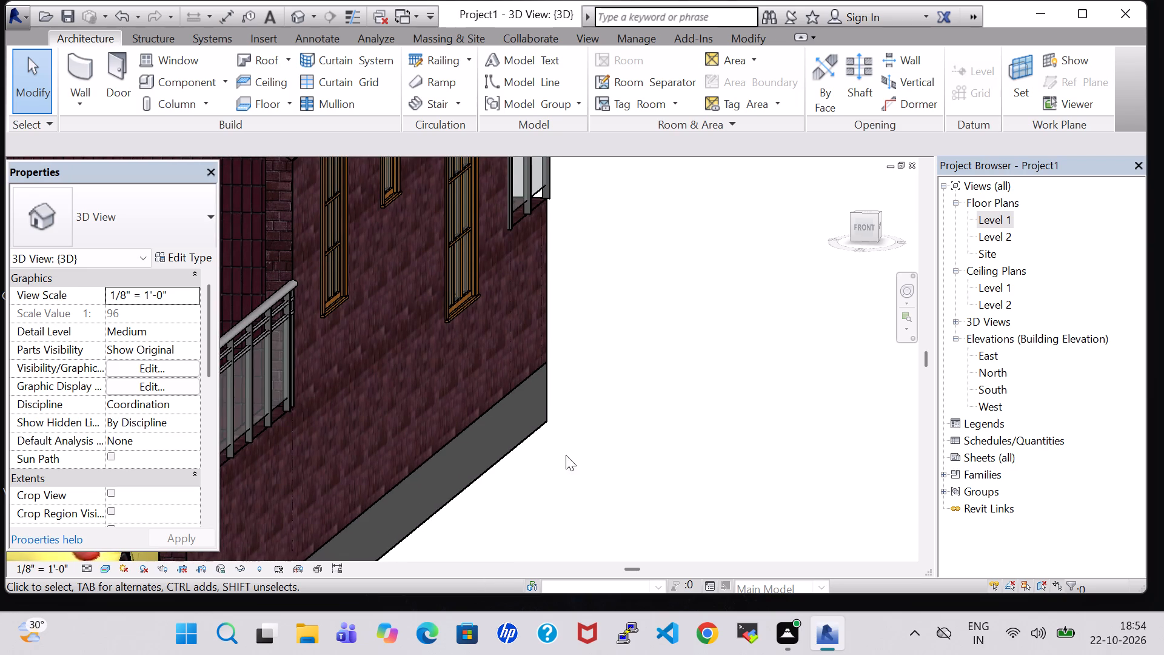
scroll(621, 450, "down", 2)
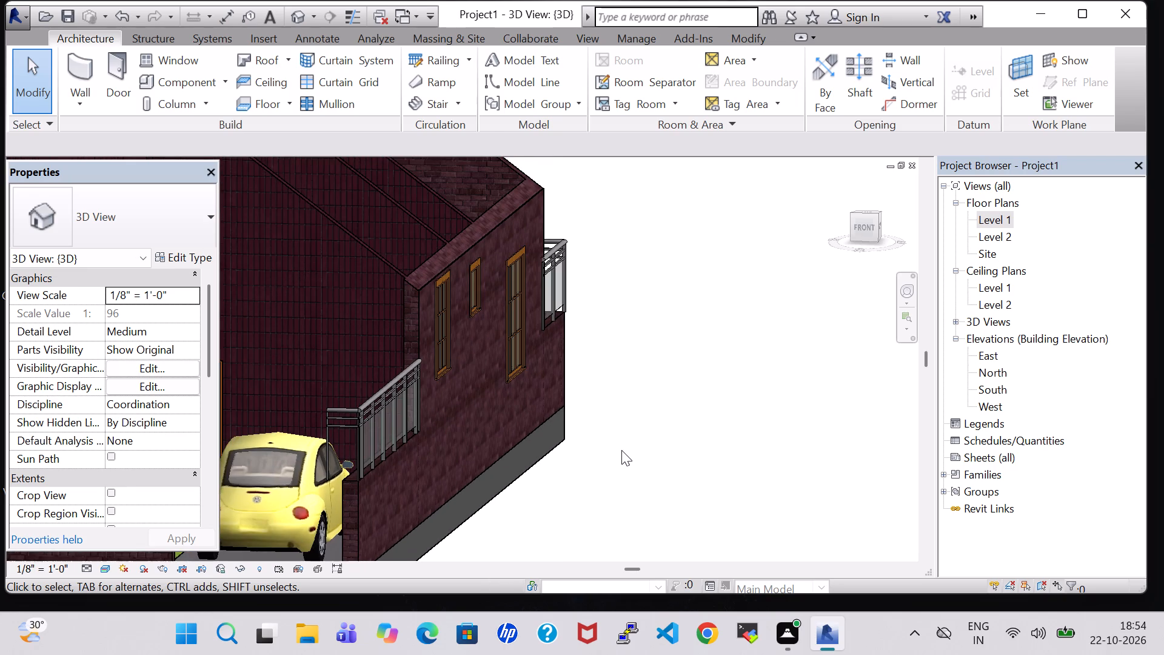
scroll(604, 454, "down", 3)
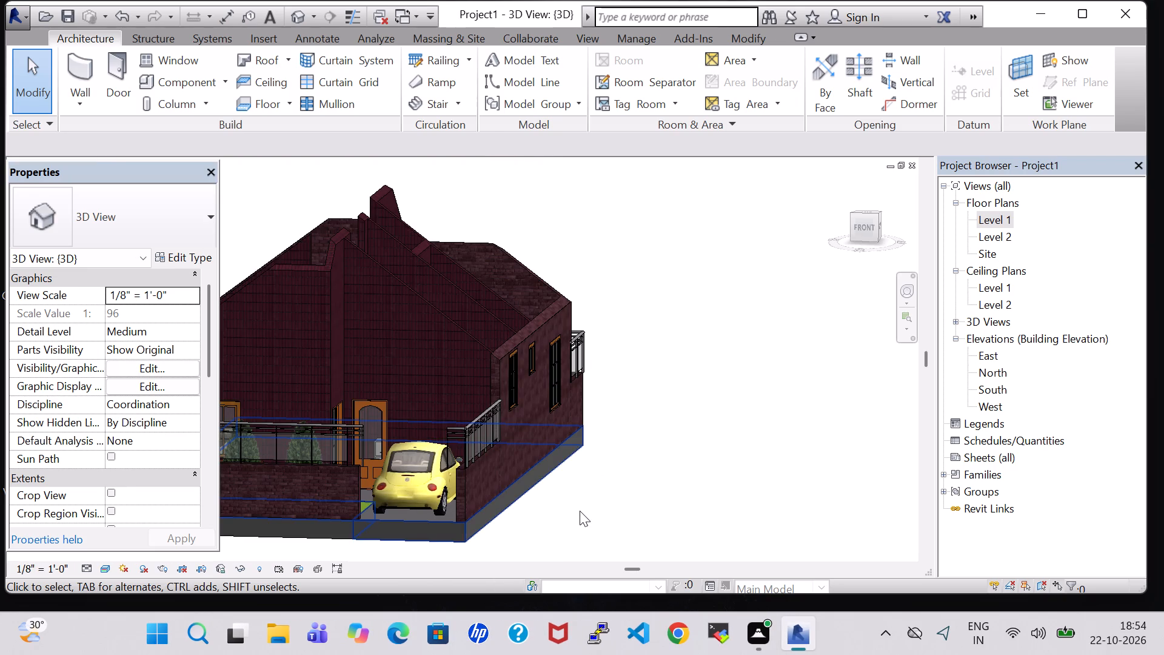
middle_click_drag(566, 520, 622, 505, "shift")
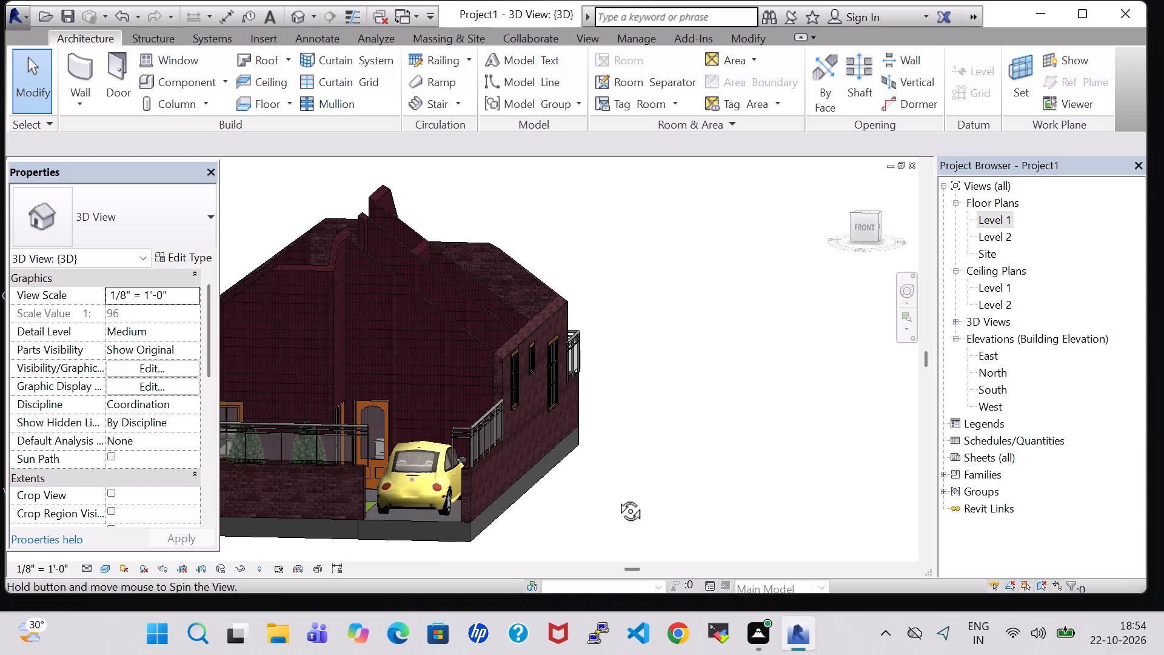
middle_click_drag(718, 420, 649, 439, "shift")
middle_click_drag(623, 486, 724, 486)
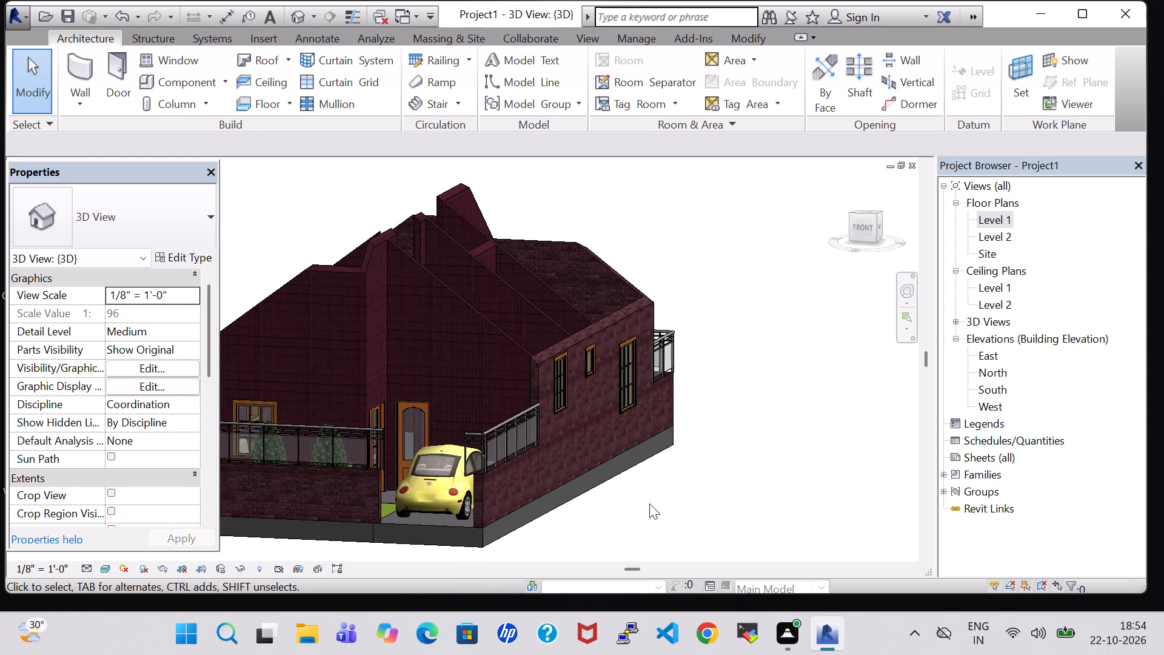
middle_click_drag(629, 512, 726, 492)
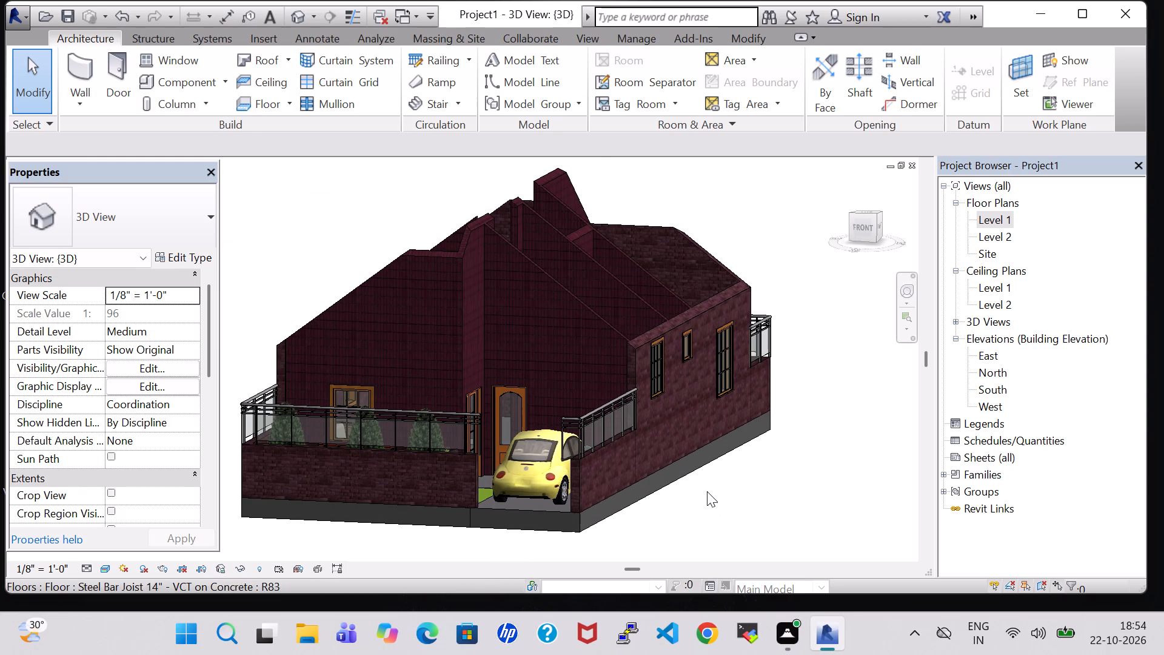
middle_click_drag(707, 491, 760, 488, "shift")
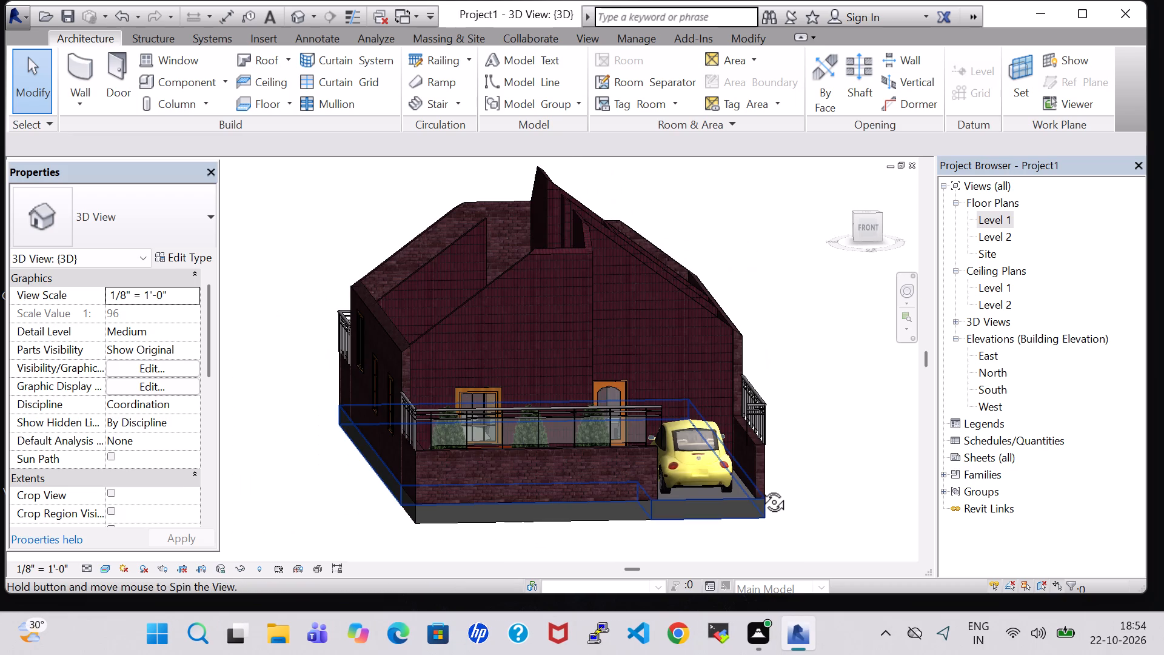
left_click(828, 399)
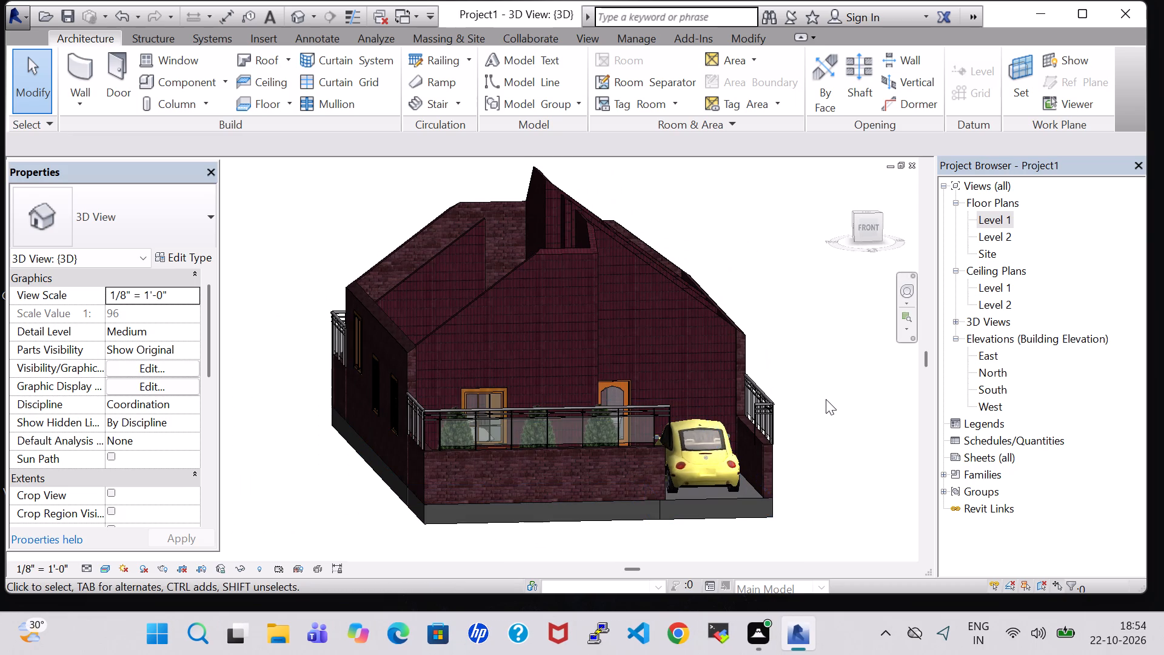
Edit the path of the lawn's front glass-panel railing on Level 1, shortening it to 18' 0" to match the wall end.
double_click(989, 220)
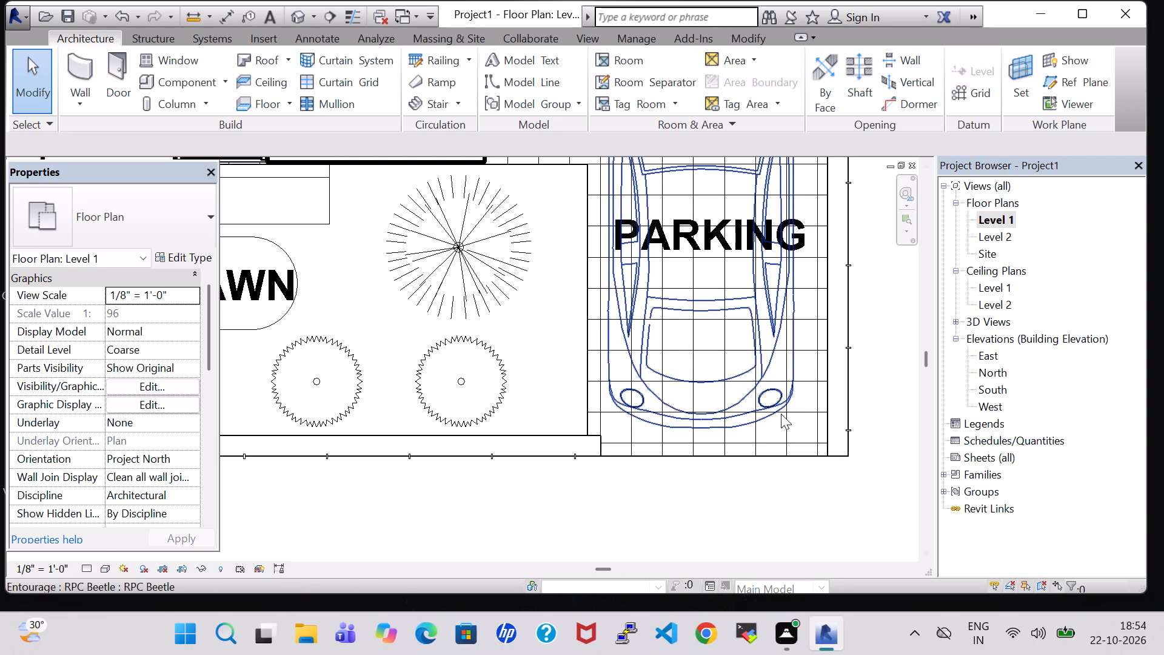
left_click(600, 455)
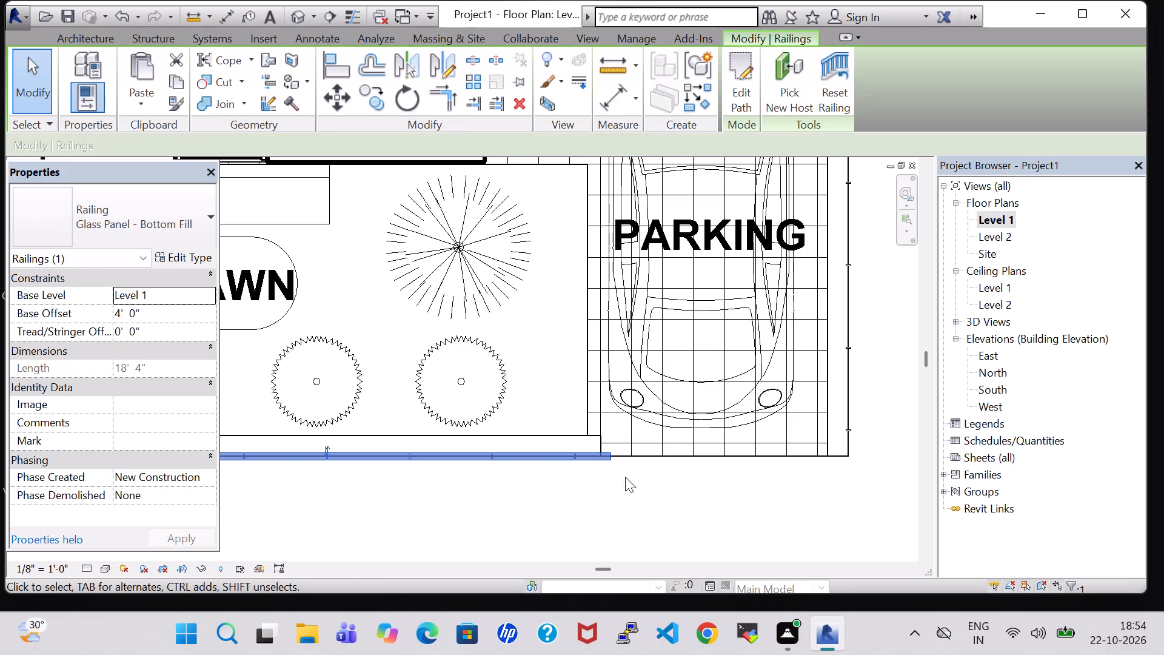
double_click(600, 456)
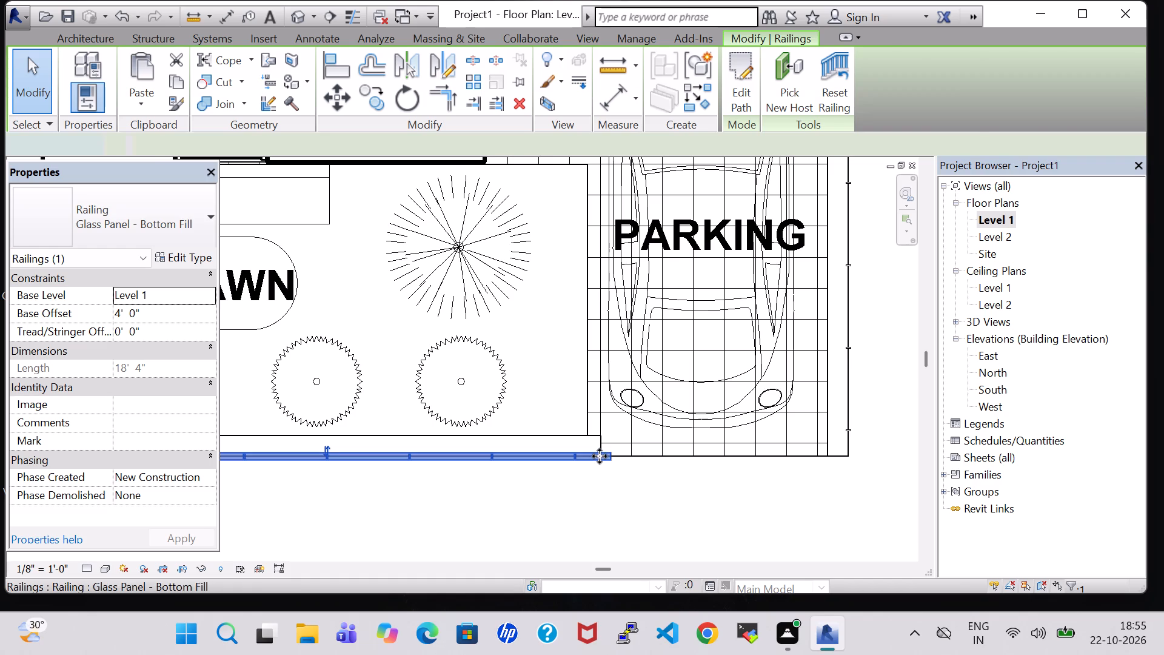
scroll(609, 485, "up", 4)
left_click(613, 438)
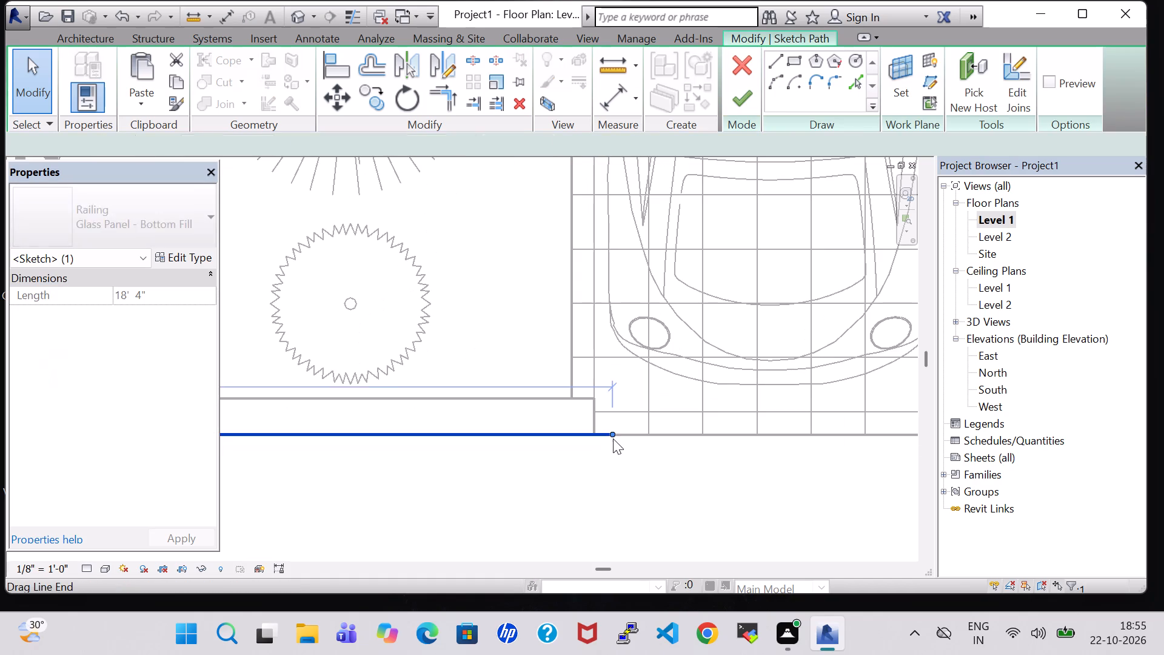
left_click_drag(613, 436, 598, 437)
scroll(675, 462, "down", 2)
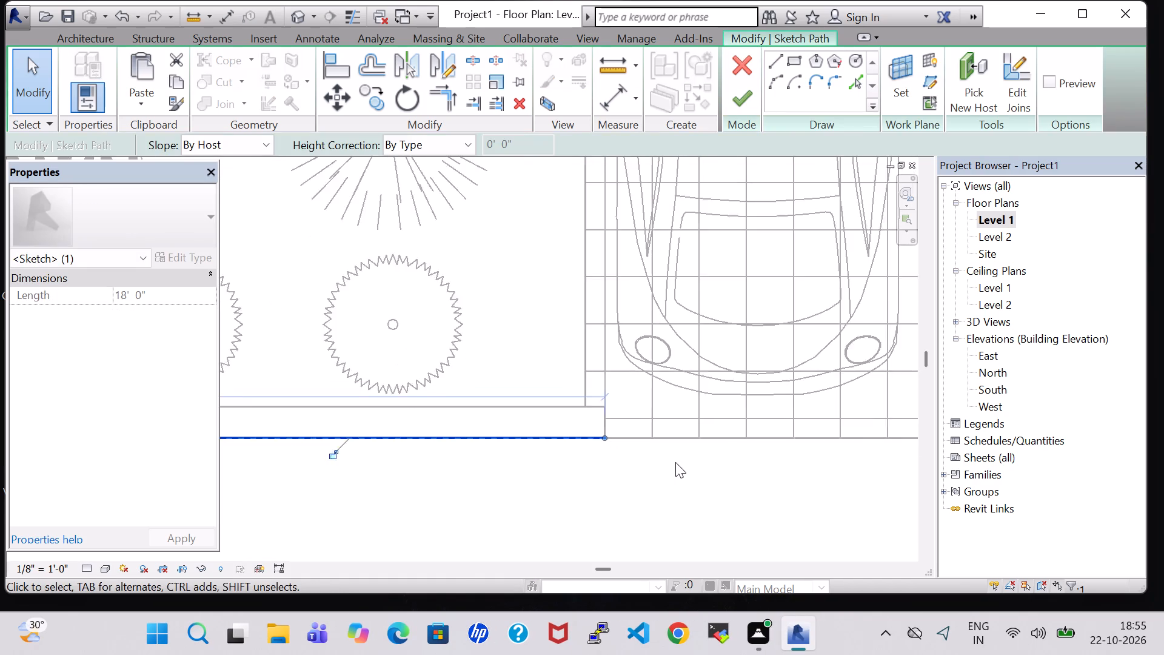
middle_click_drag(674, 458, 530, 458)
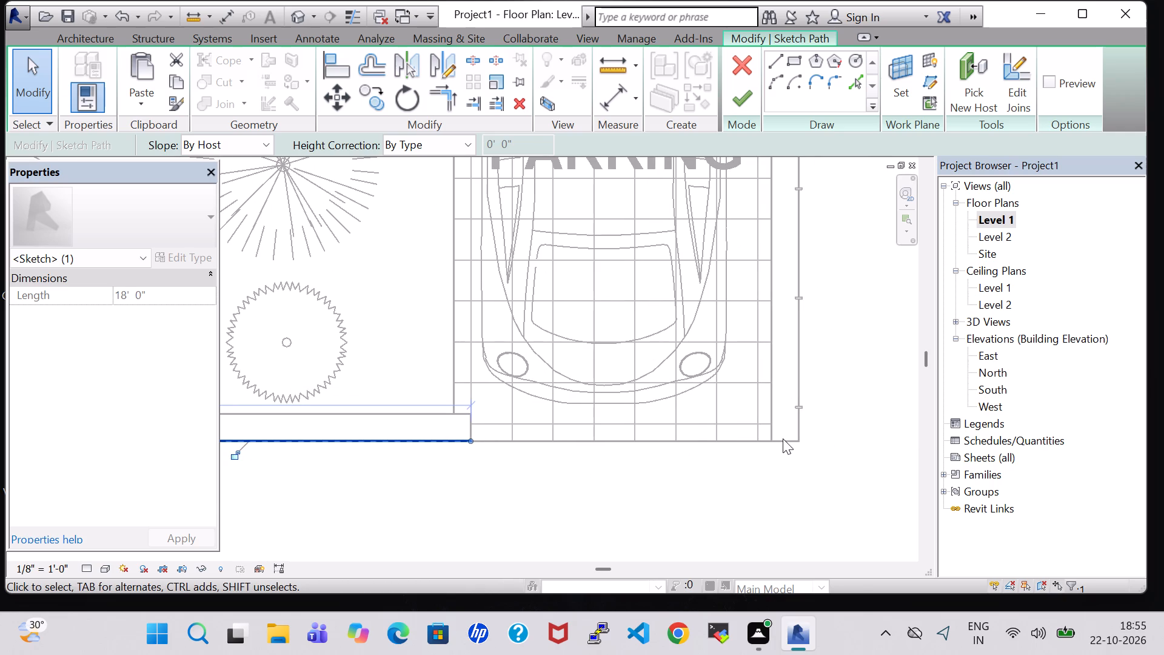
left_click(783, 438)
left_click(743, 92)
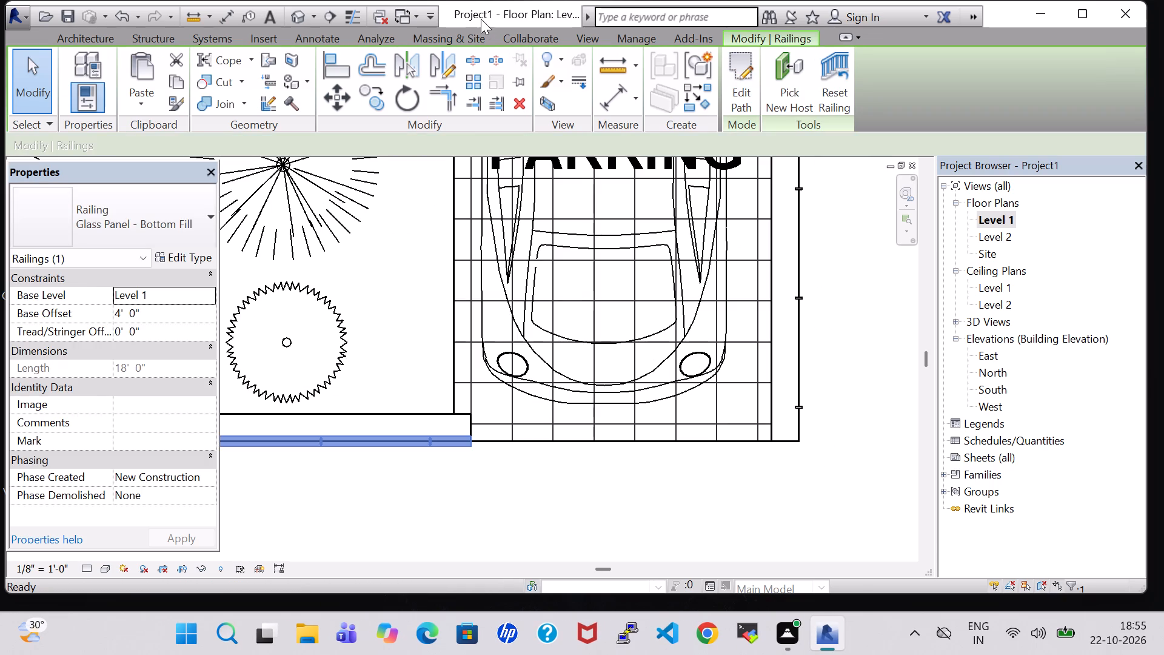
Edit the path of the short glass-panel railing at the parking's outer front corner on Level 1, shortening it to 0' 8" to match the side wall's width.
left_click(292, 16)
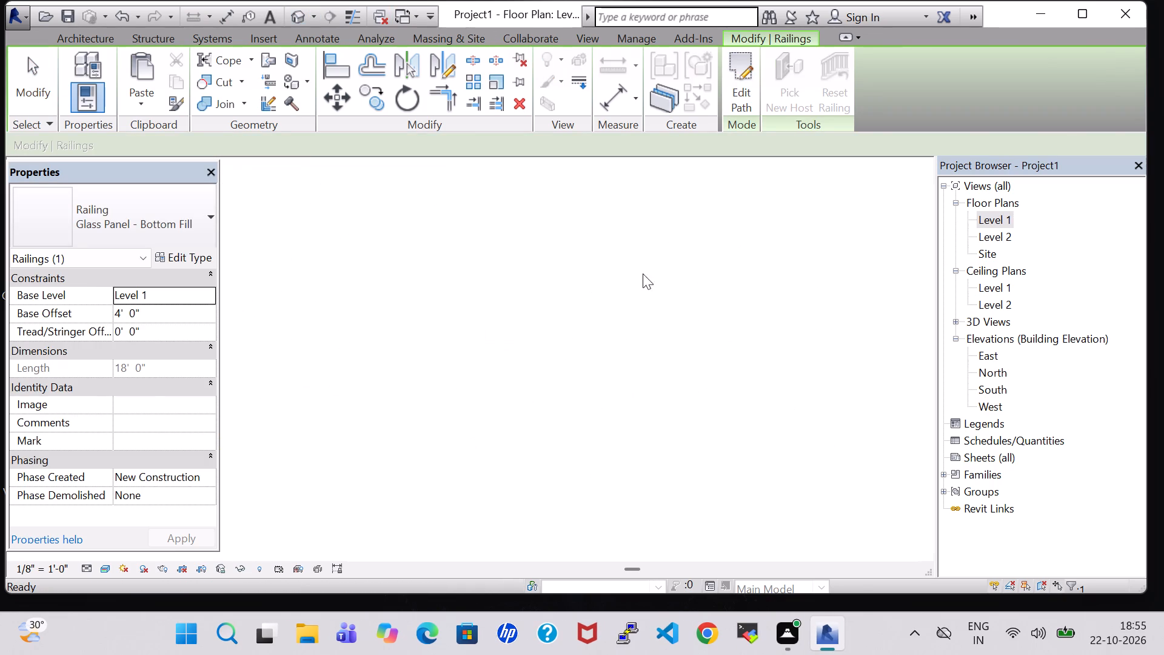
scroll(800, 477, "up", 5)
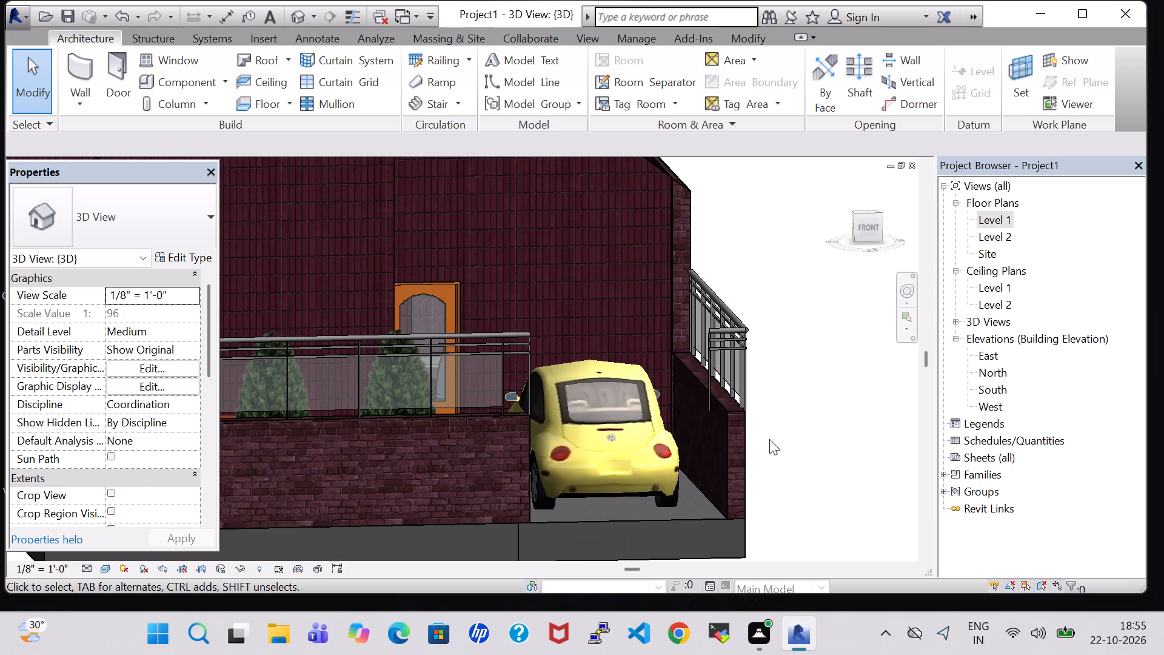
double_click(995, 218)
scroll(678, 252, "down", 2)
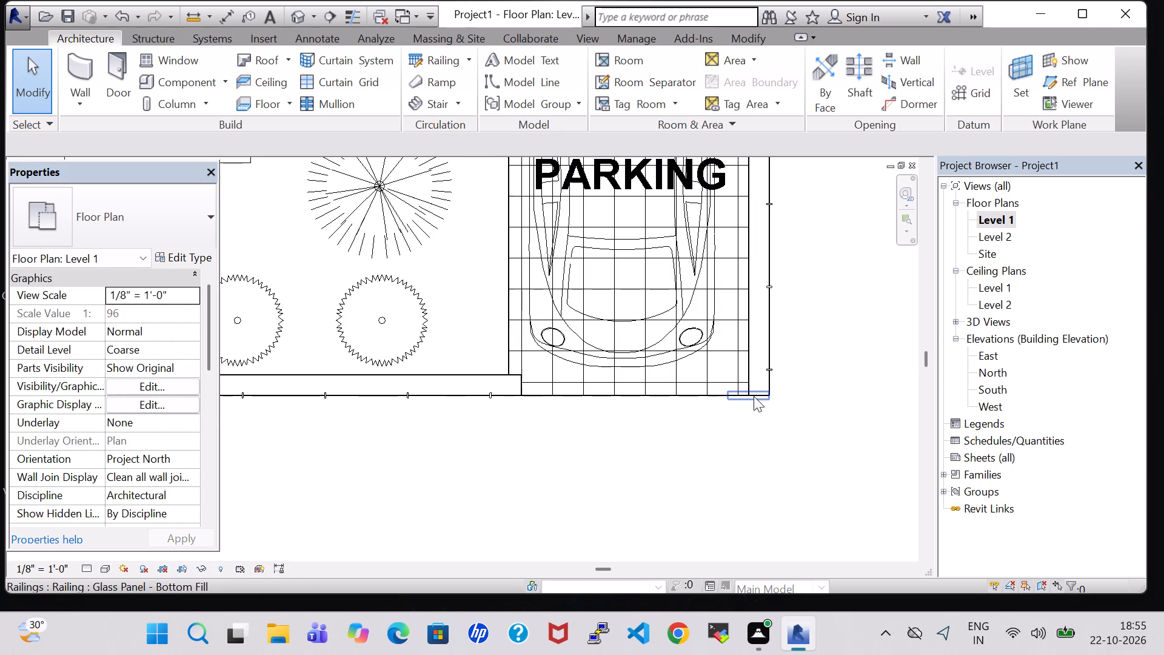
left_click(754, 396)
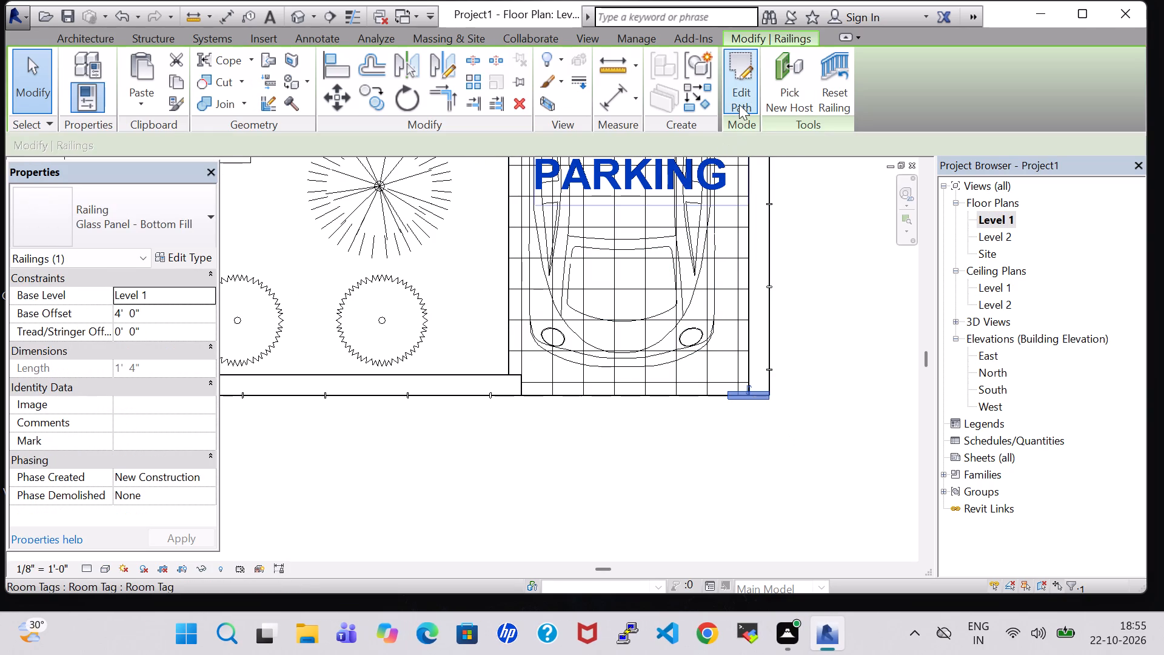
left_click(731, 94)
scroll(770, 412, "up", 5)
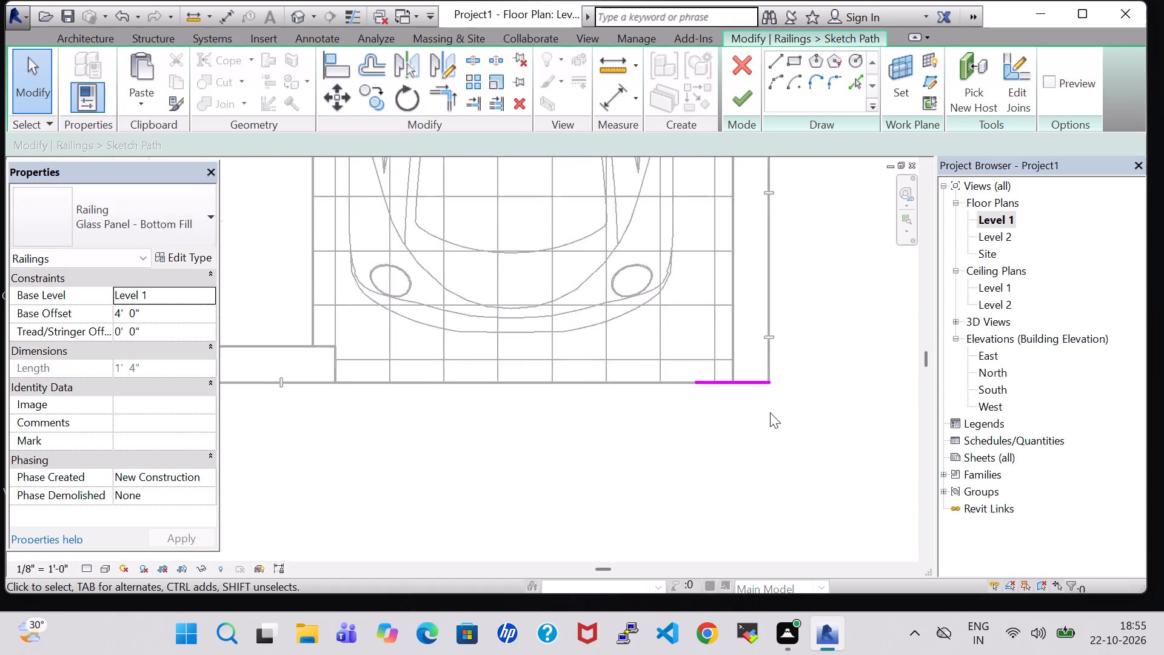
left_click(686, 376)
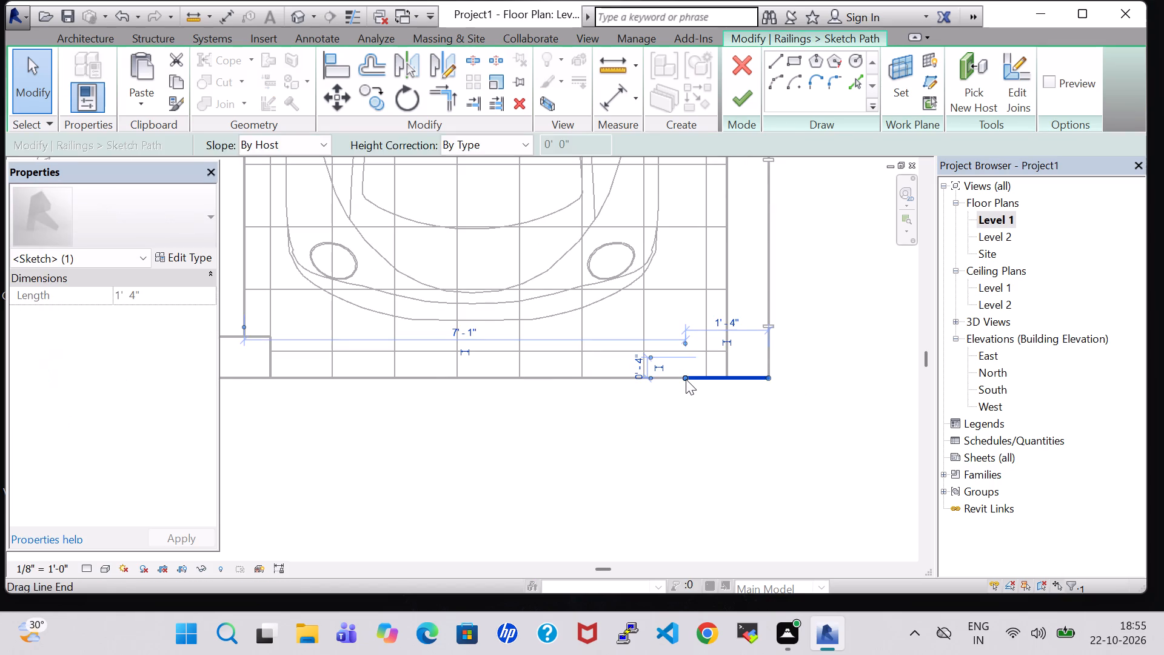
left_click_drag(686, 379, 724, 382)
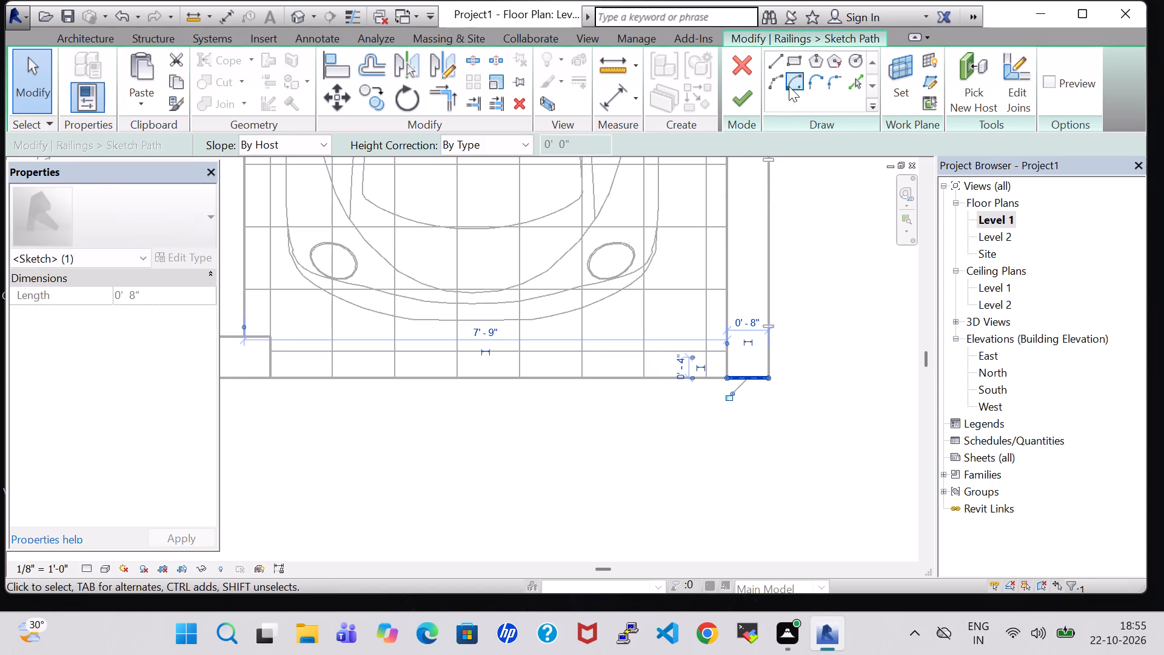
left_click(752, 96)
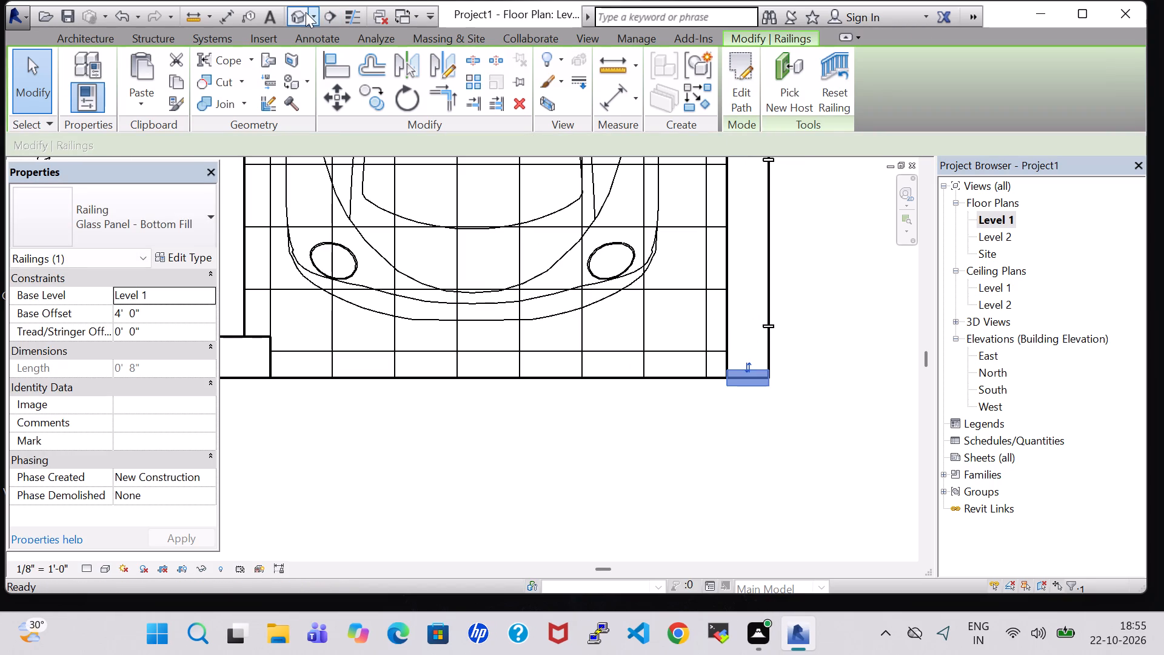
Examine the house in 3D from the front and above, checking the parking opening, front railings and furnished rooms against the Level 1 plan.
left_click(306, 12)
scroll(809, 449, "down", 3)
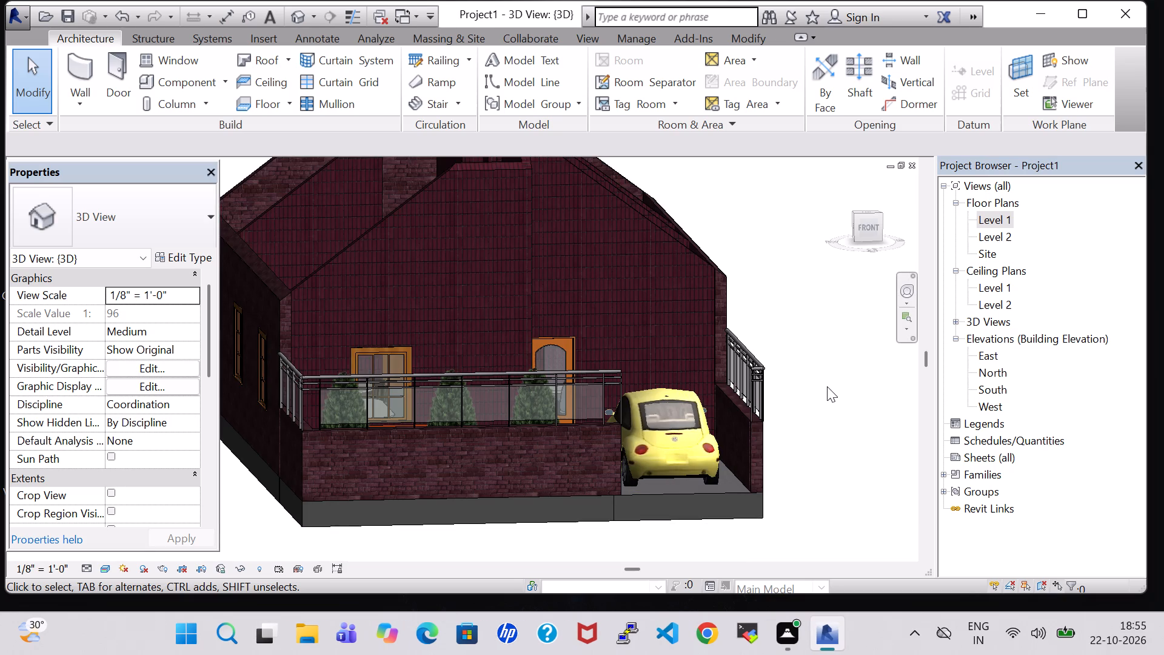
scroll(829, 390, "down", 2)
middle_click_drag(829, 388, 822, 389, "shift")
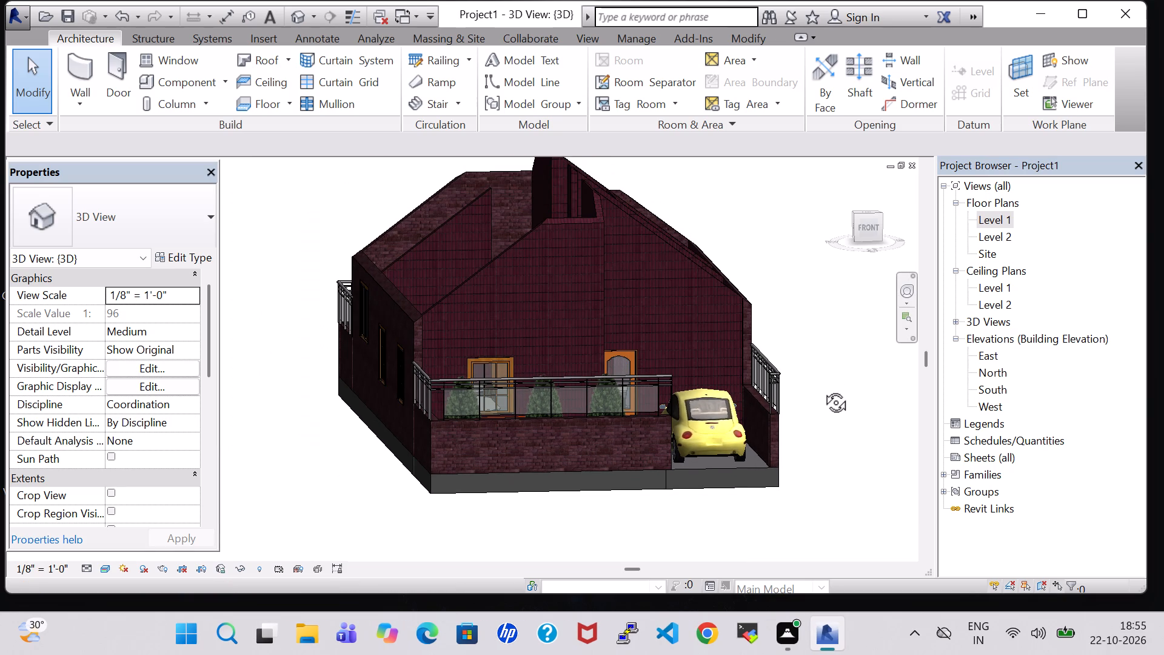
middle_click_drag(822, 389, 810, 390, "shift")
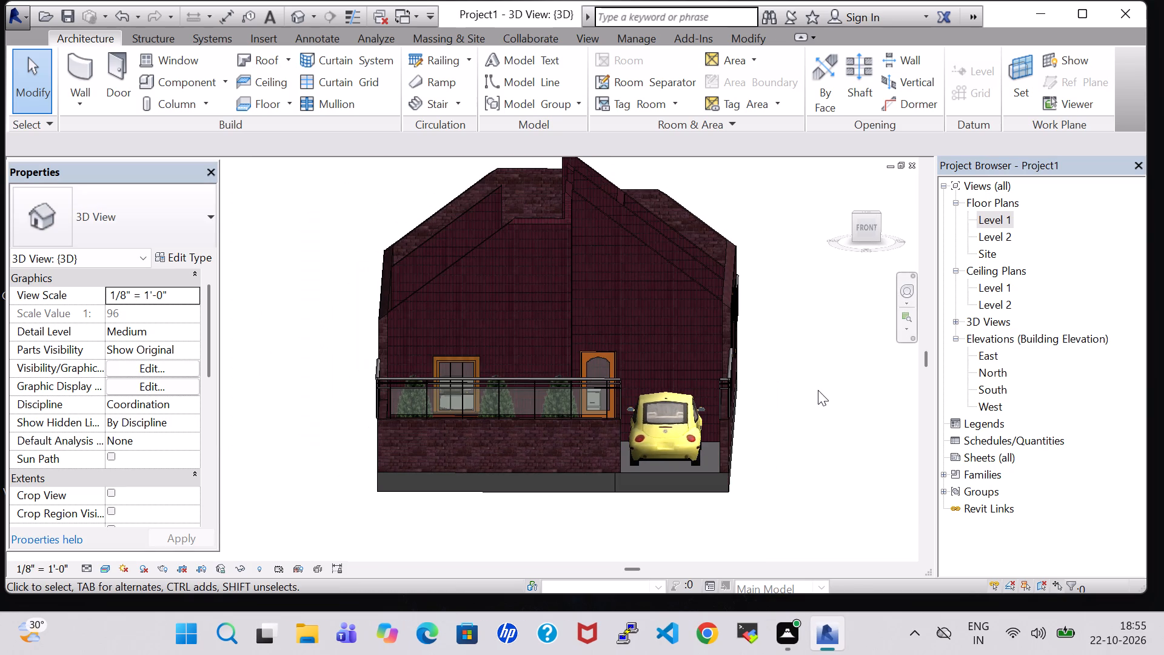
double_click(987, 221)
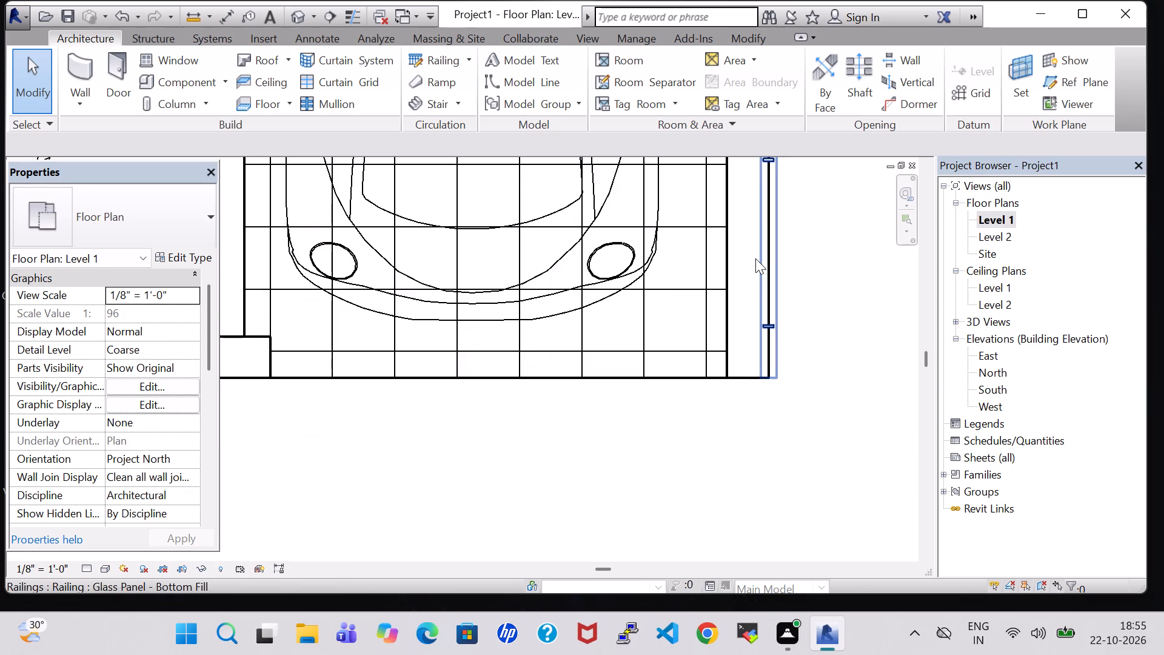
scroll(755, 258, "down", 4)
middle_click_drag(836, 247, 824, 405)
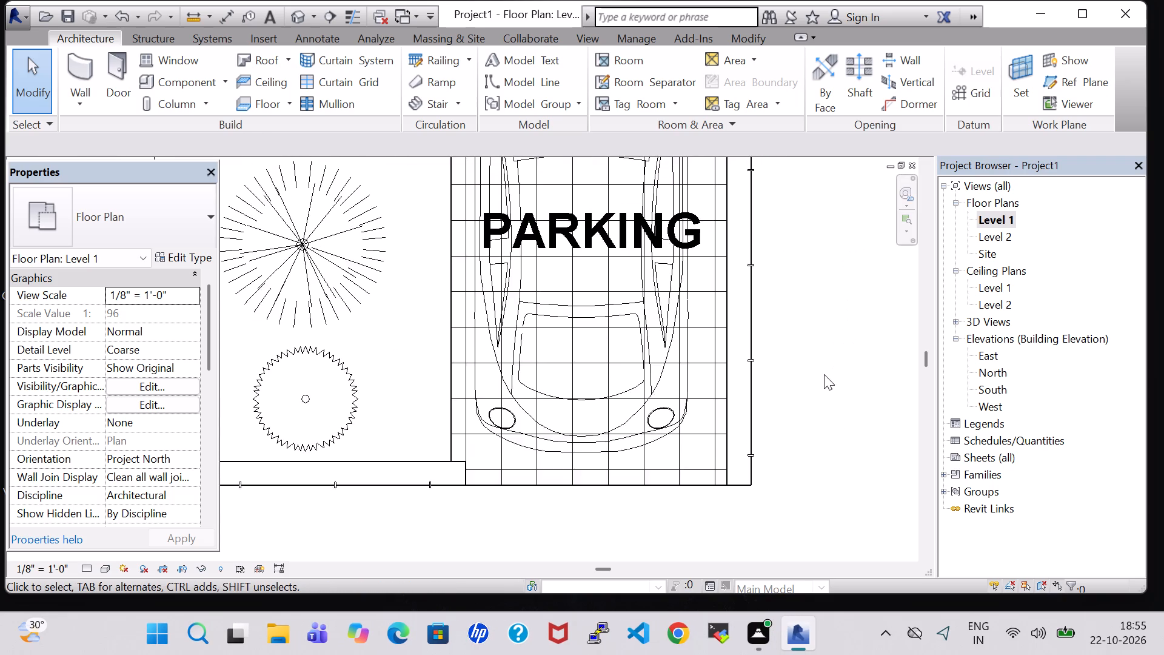
scroll(824, 371, "down", 7)
left_click(294, 23)
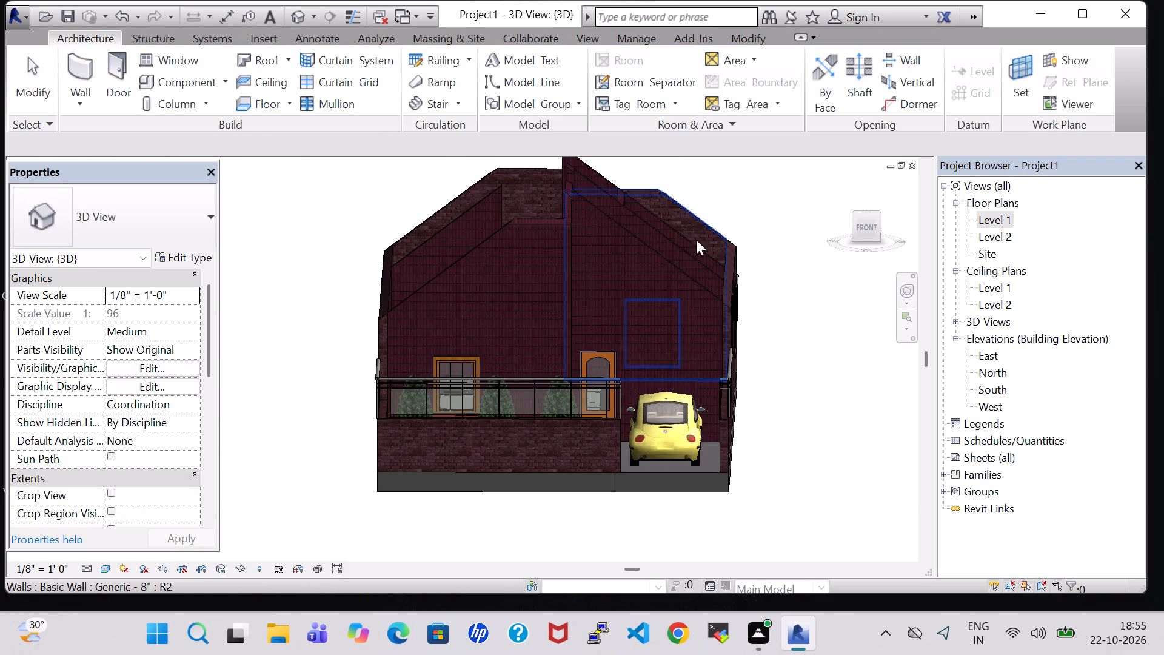
scroll(767, 301, "down", 1)
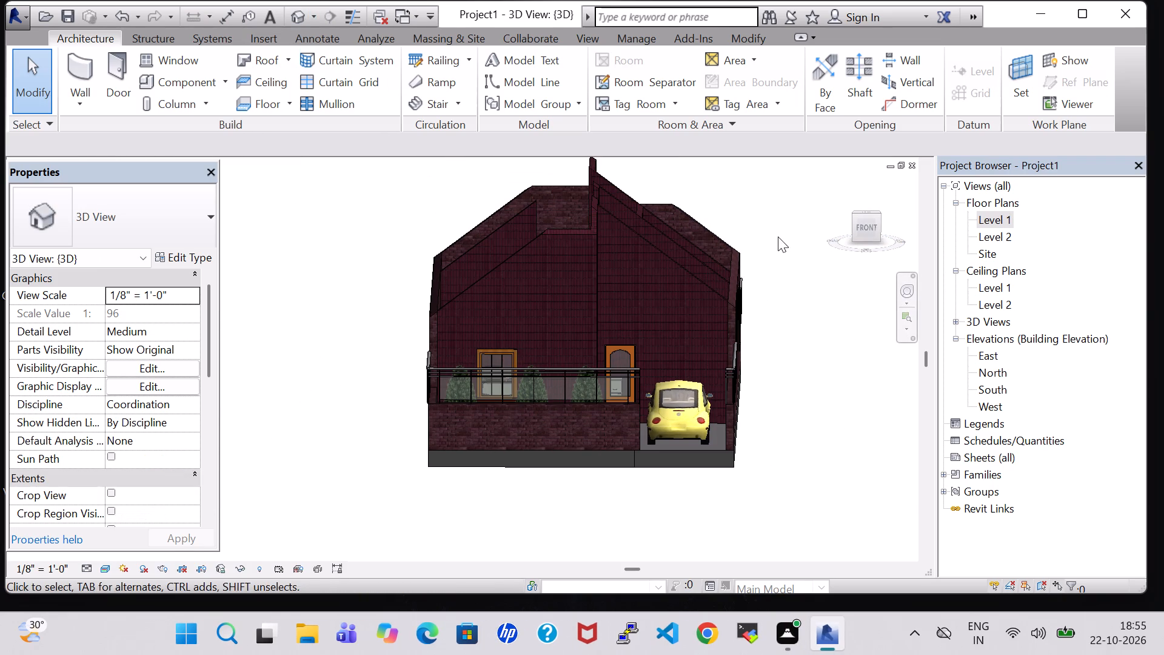
middle_click_drag(778, 237, 769, 330, "shift")
scroll(769, 275, "down", 1, "shift")
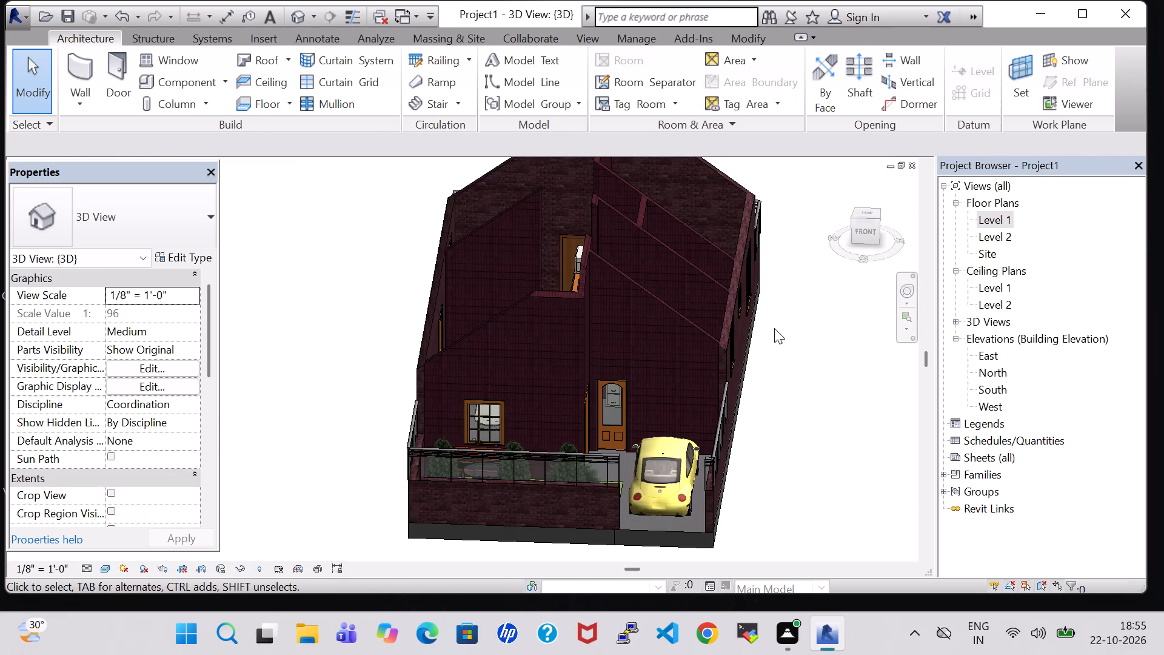
middle_click_drag(777, 311, 785, 414, "shift")
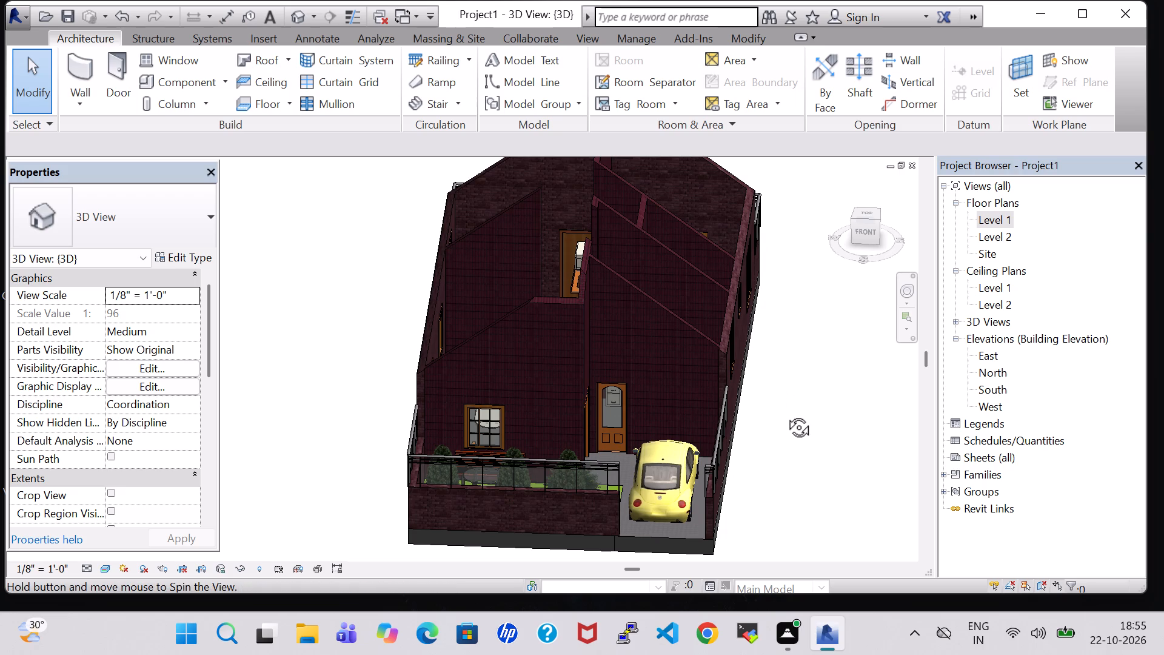
middle_click_drag(785, 414, 785, 417, "shift")
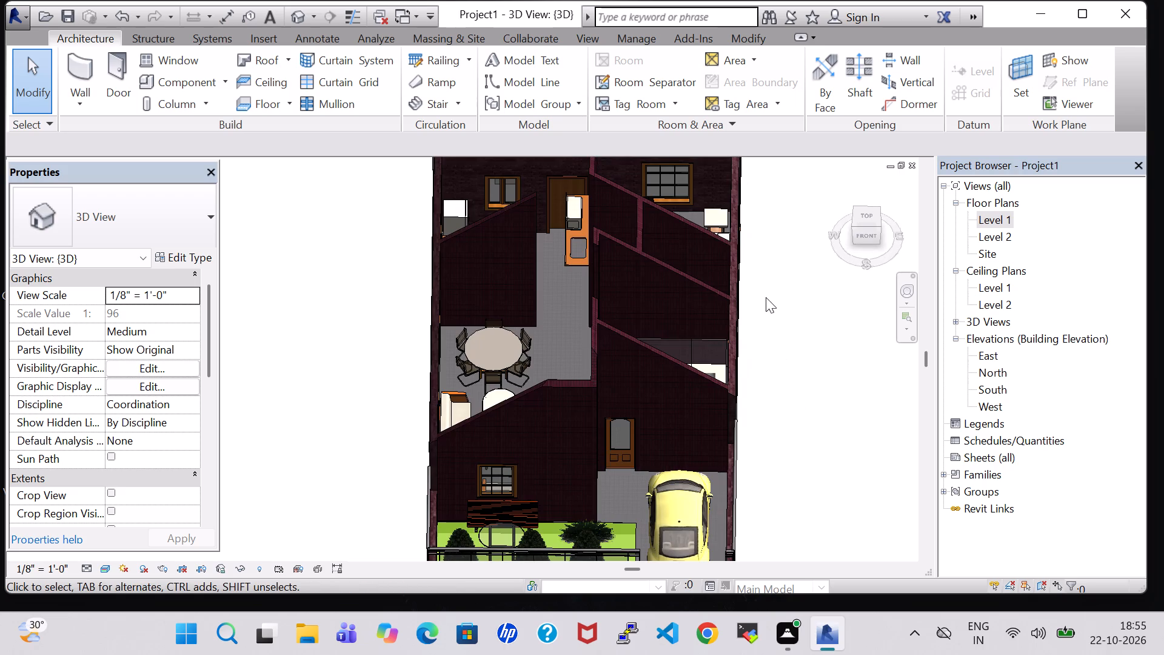
middle_click_drag(766, 297, 764, 369, "shift")
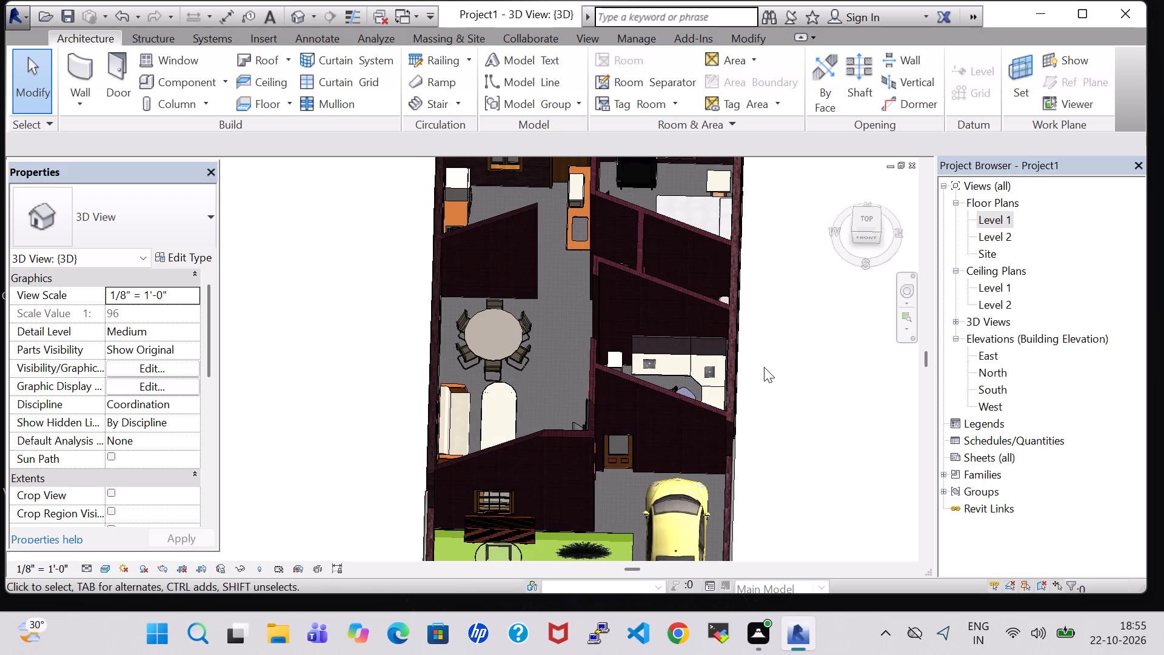
middle_click_drag(764, 306, 762, 394, "shift")
scroll(762, 394, "down", 1, "shift")
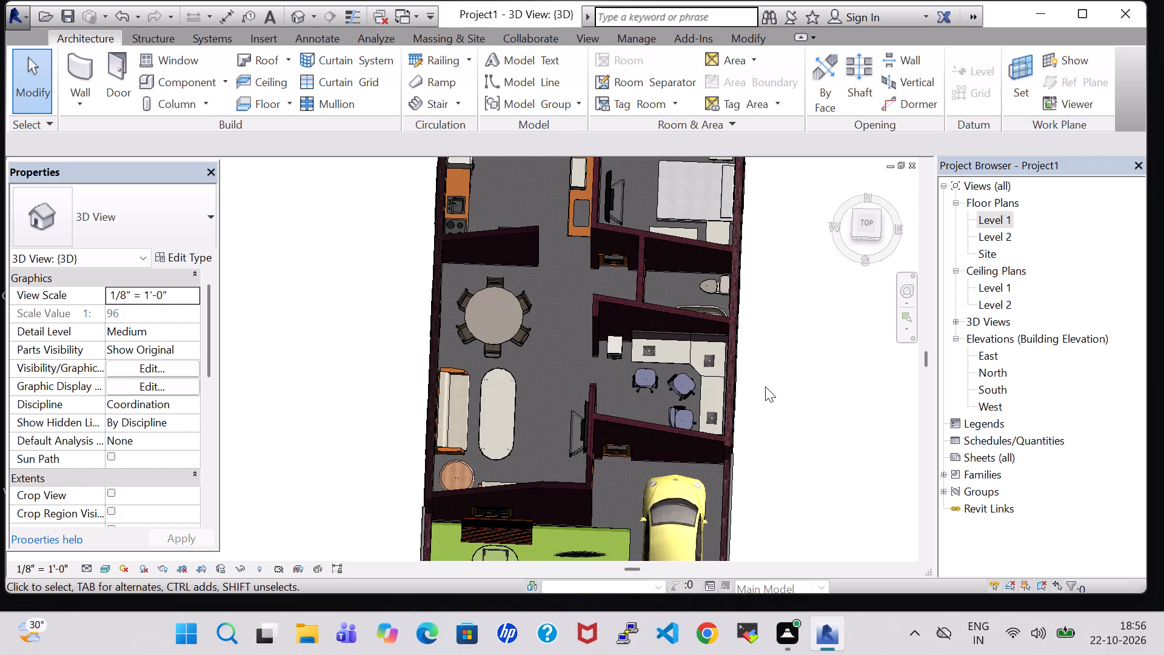
middle_click_drag(774, 291, 768, 368)
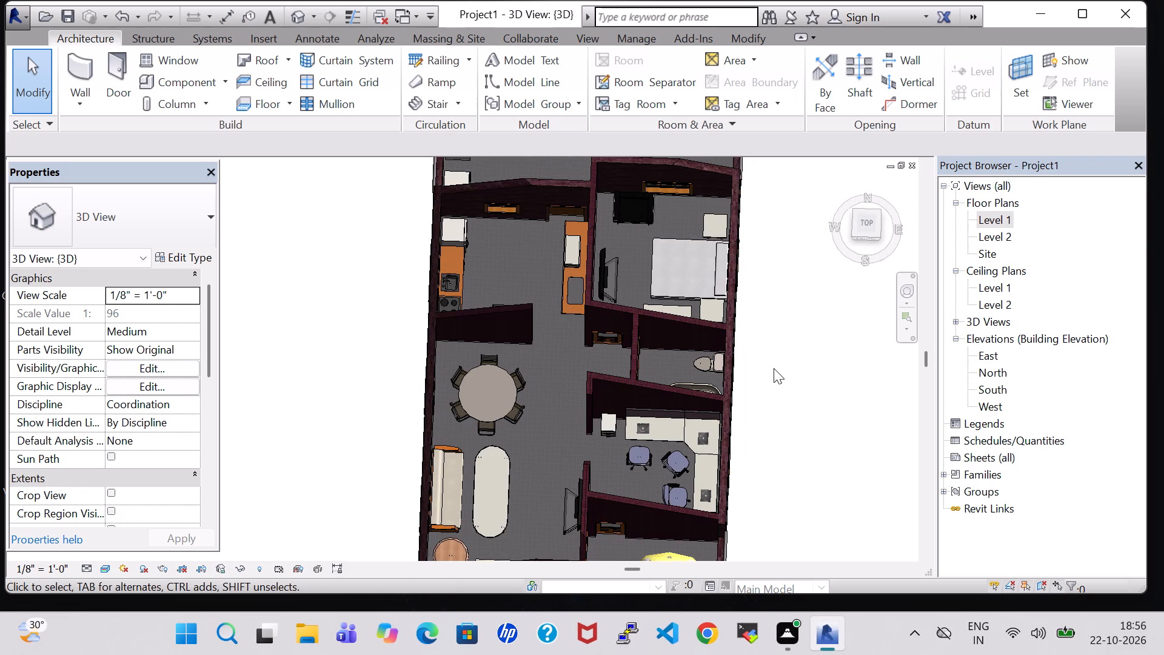
middle_click_drag(780, 235, 736, 340)
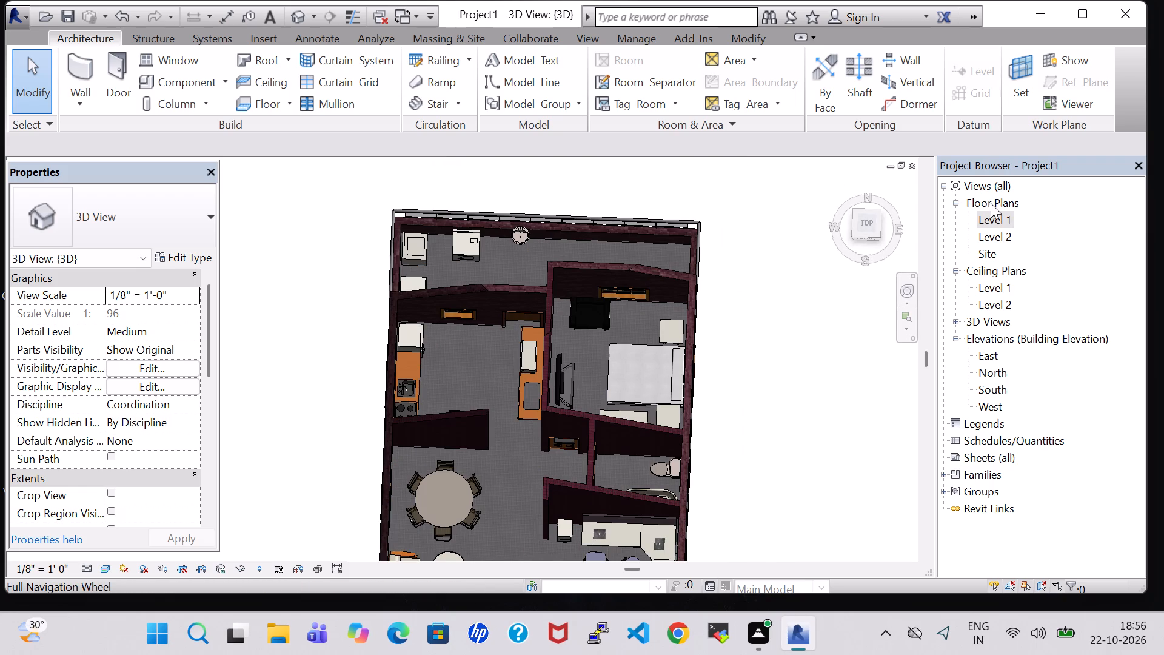
Draw a room separation line about 4' 2" long on Level 1 between WASH and BACK YARD, from the bedroom wall's outer corner straight to the rear wall.
double_click(997, 217)
scroll(654, 265, "down", 3)
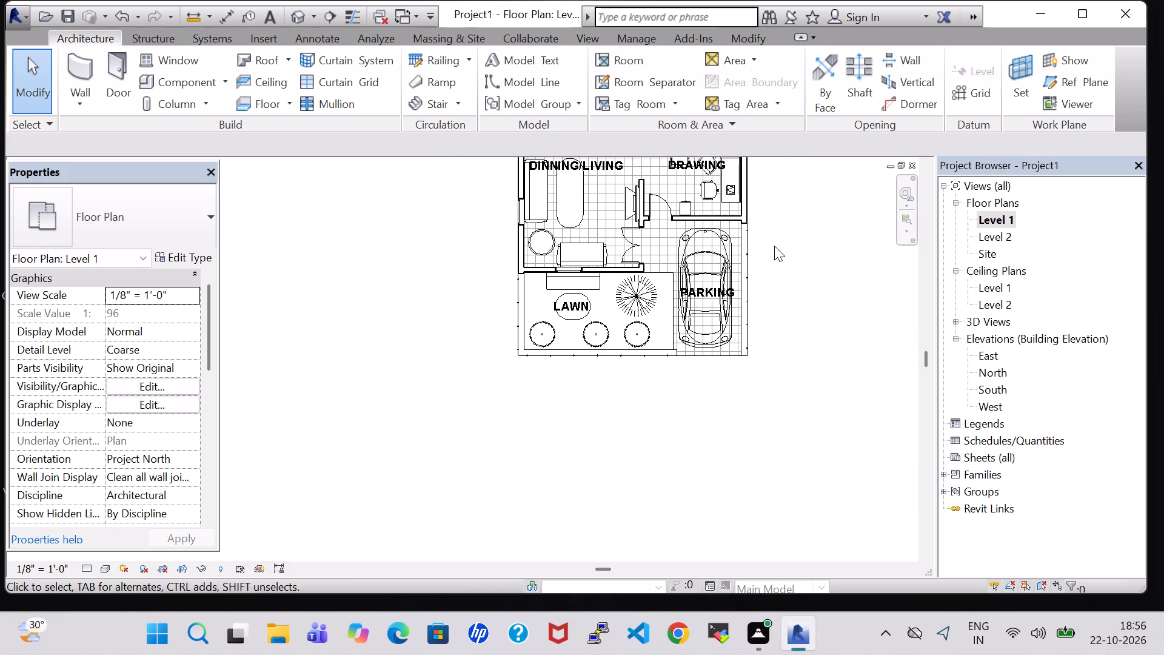
middle_click_drag(775, 244, 755, 501)
scroll(755, 505, "down", 1)
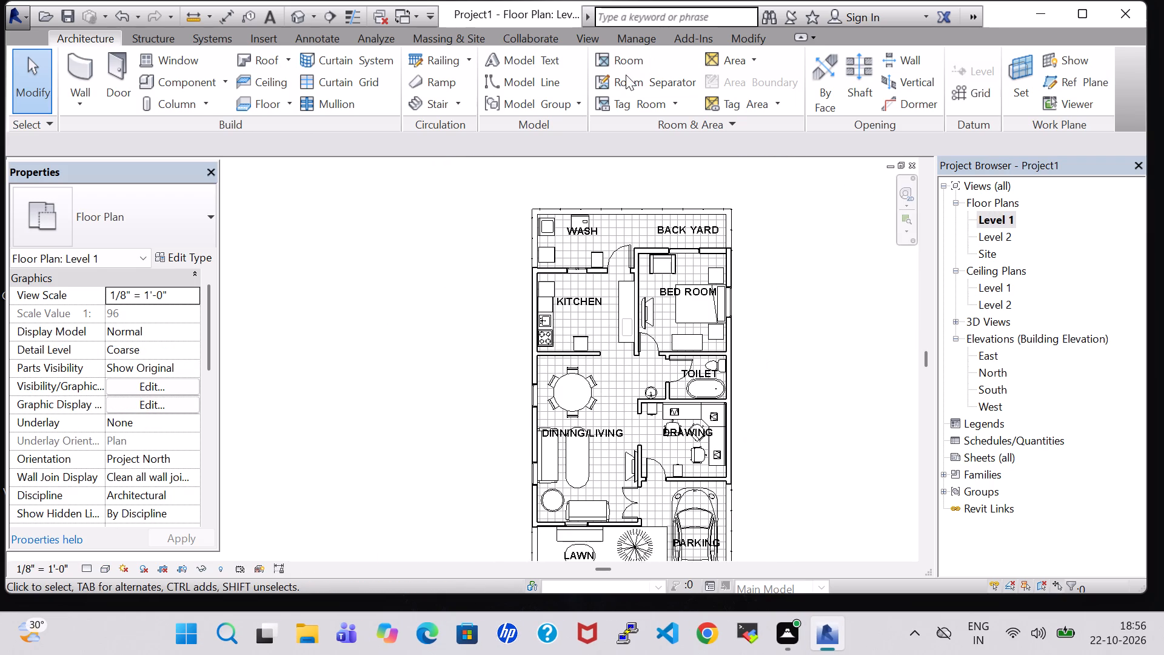
left_click(626, 75)
scroll(634, 212, "up", 12)
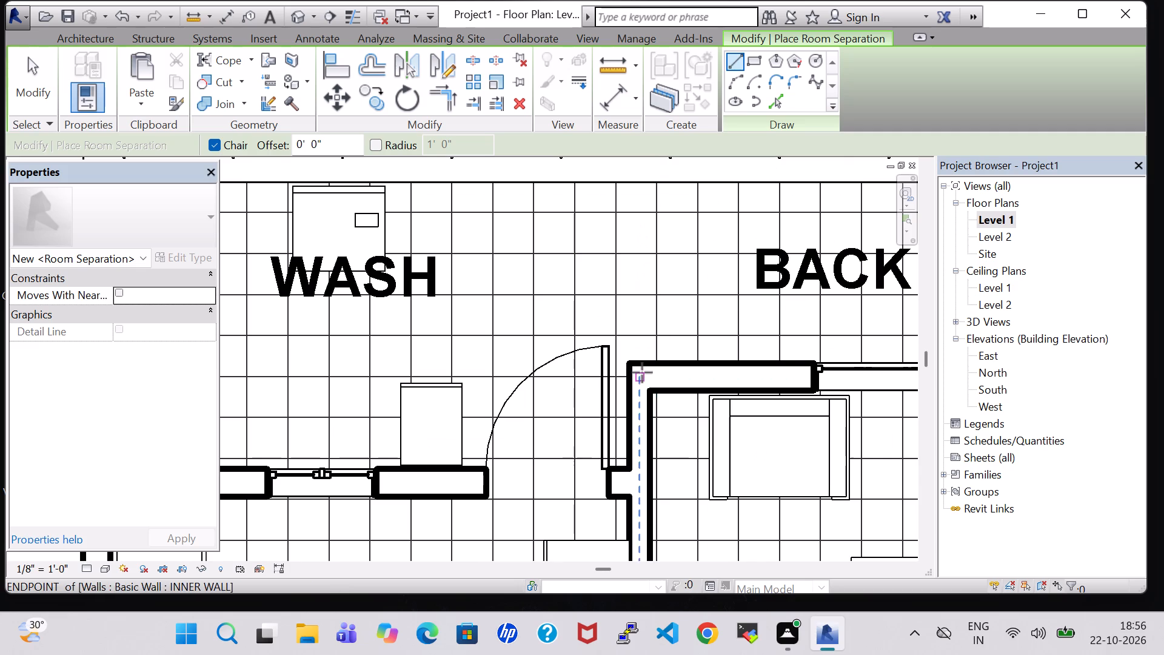
left_click(630, 362)
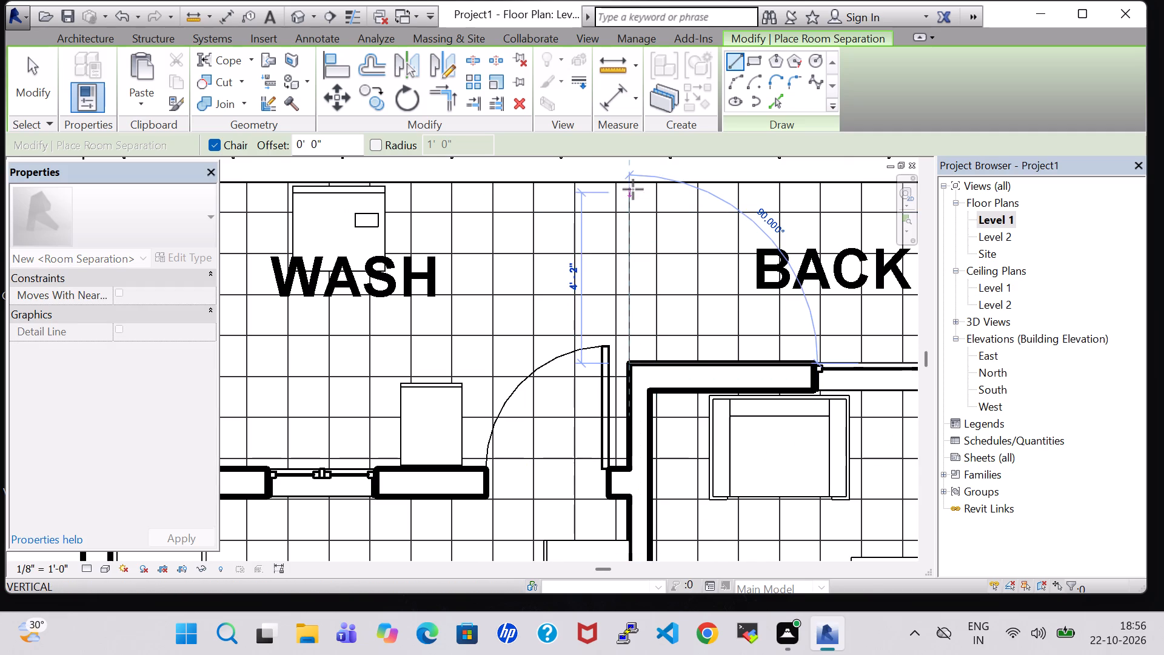
left_click(629, 184)
scroll(704, 314, "down", 7)
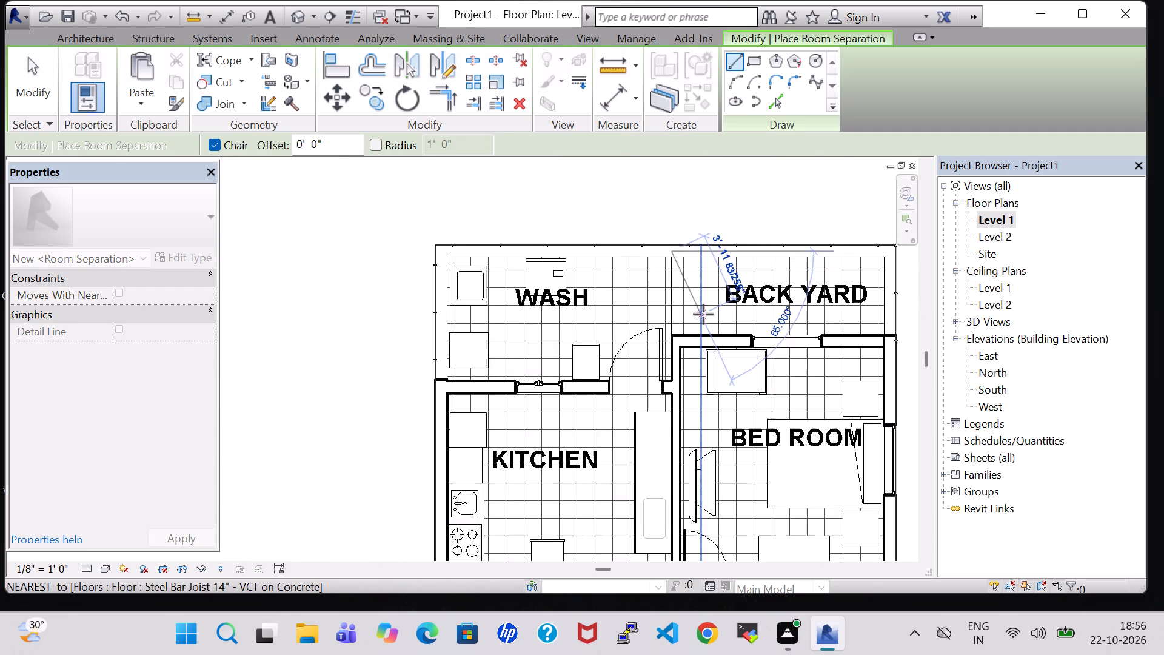
key("Escape")
key("Escape")
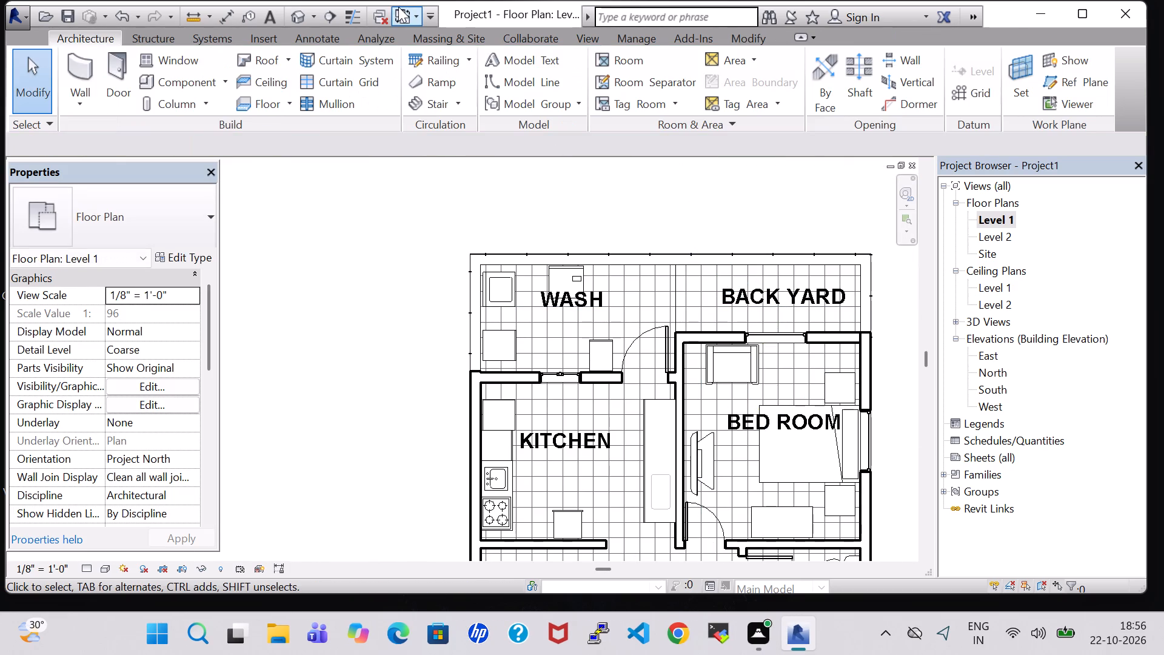
Examine the house in 3D from above and from the front.
left_click(296, 14)
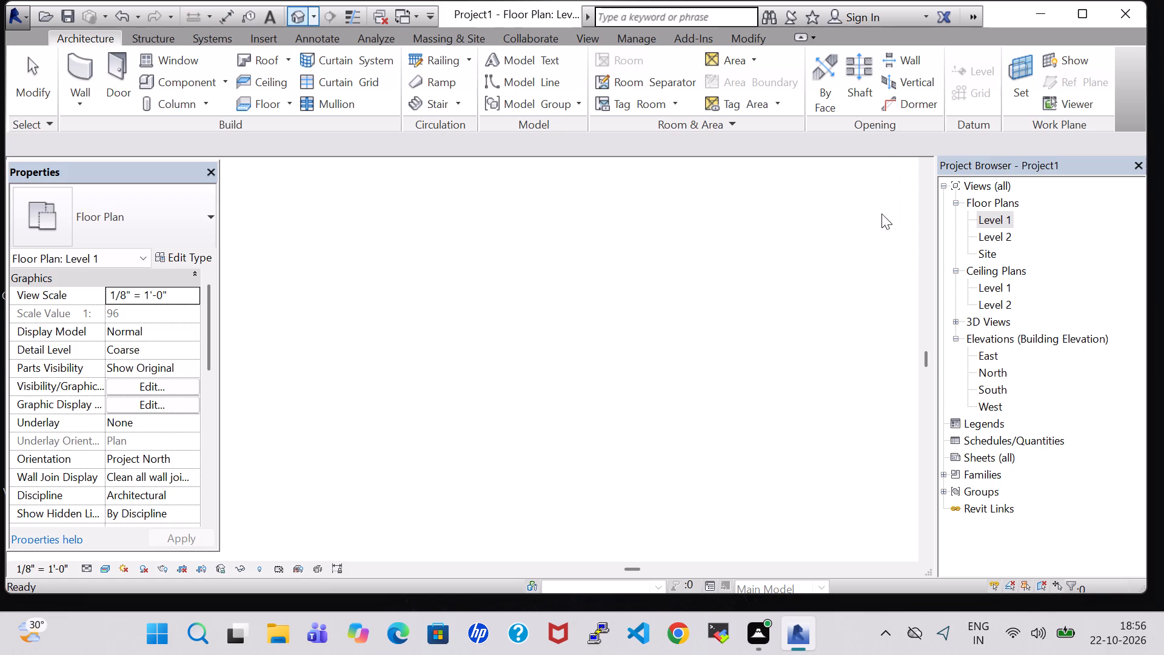
scroll(818, 323, "down", 2)
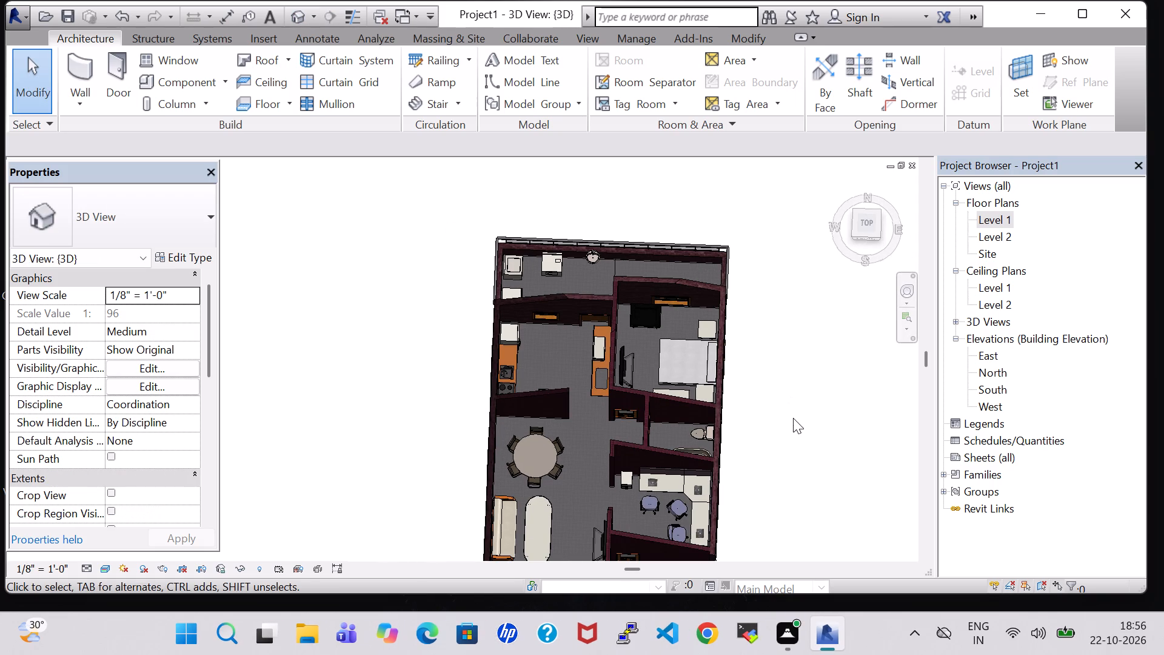
middle_click_drag(793, 438, 780, 330, "shift")
middle_click_drag(796, 445, 777, 324)
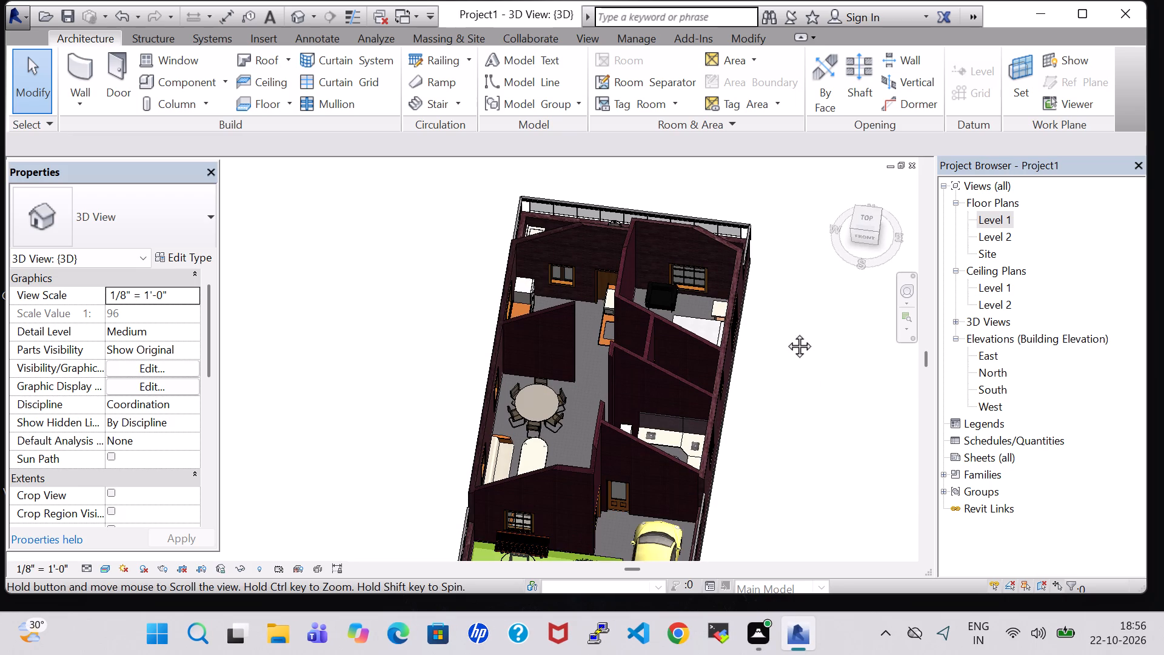
middle_click_drag(764, 451, 761, 297, "shift")
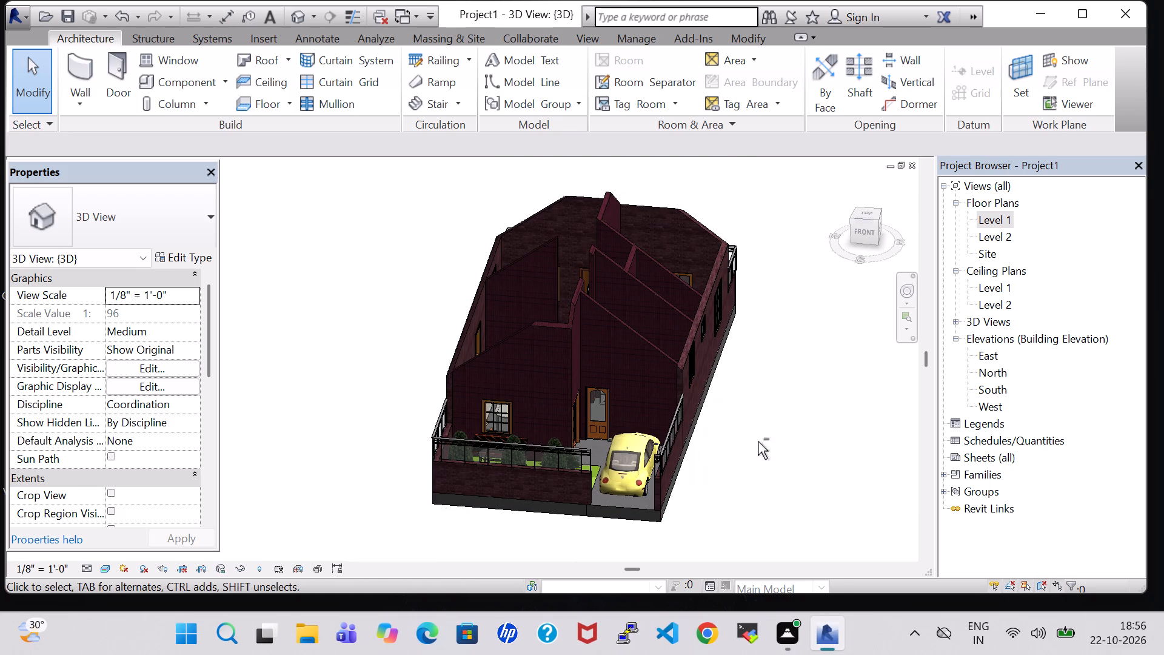
middle_click_drag(758, 442, 780, 365, "shift")
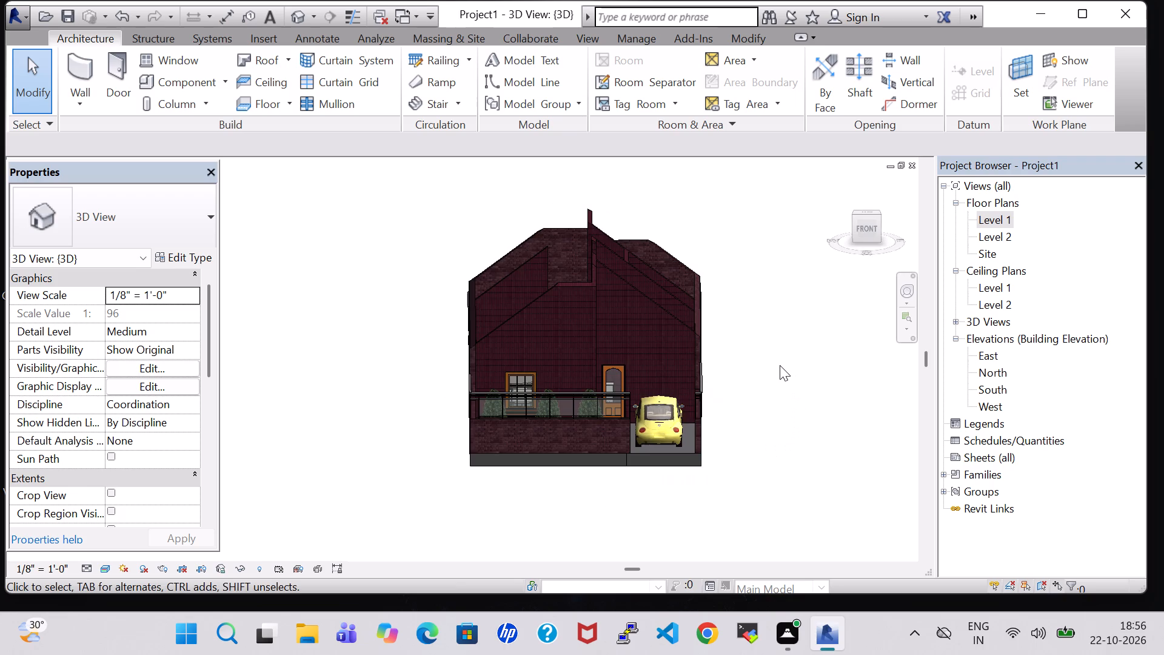
scroll(758, 295, "up", 1)
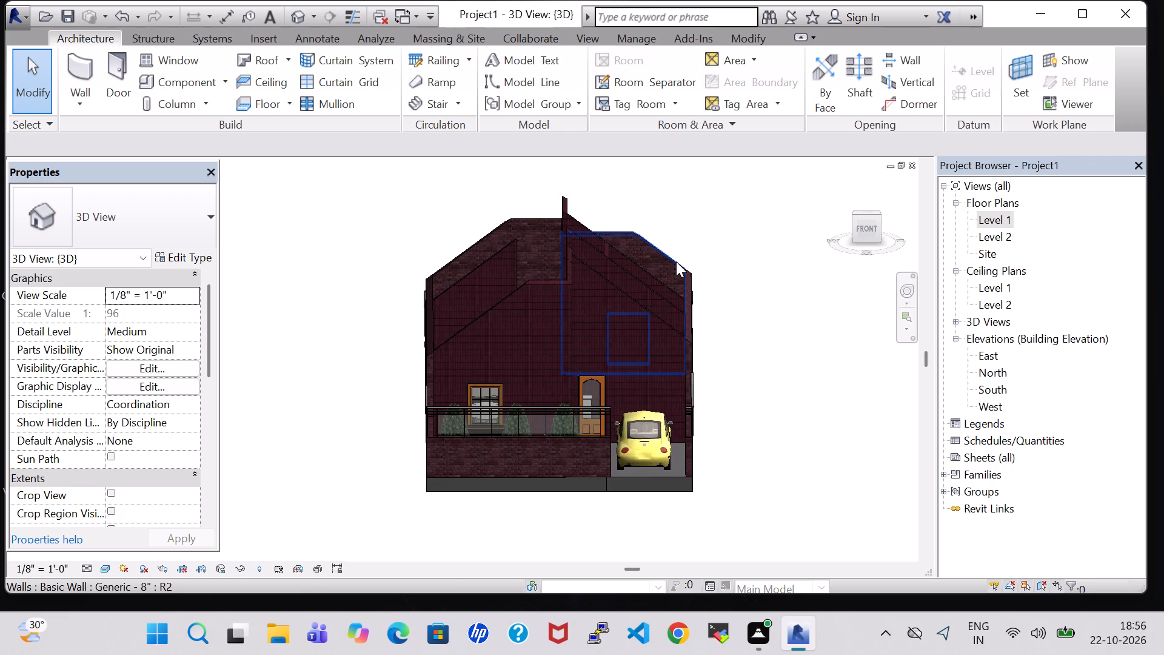
Turn the Roofs category back on in the 3D view's visibility/graphic overrides.
type("VV")
left_click(203, 309)
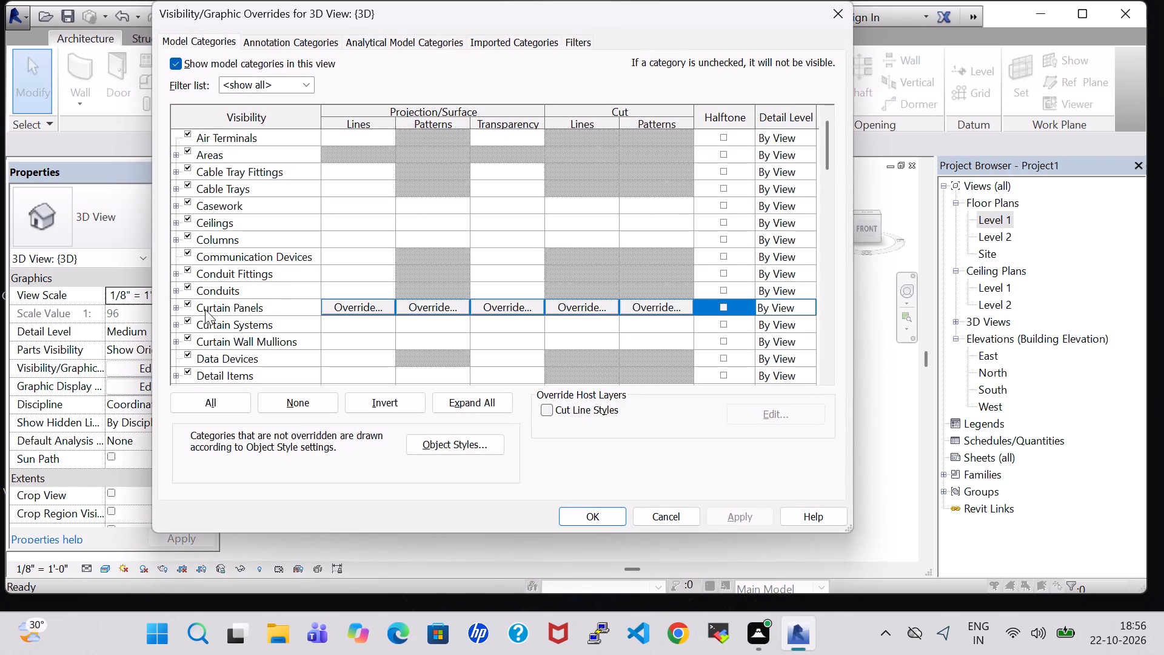
key("r")
scroll(205, 311, "down", 8)
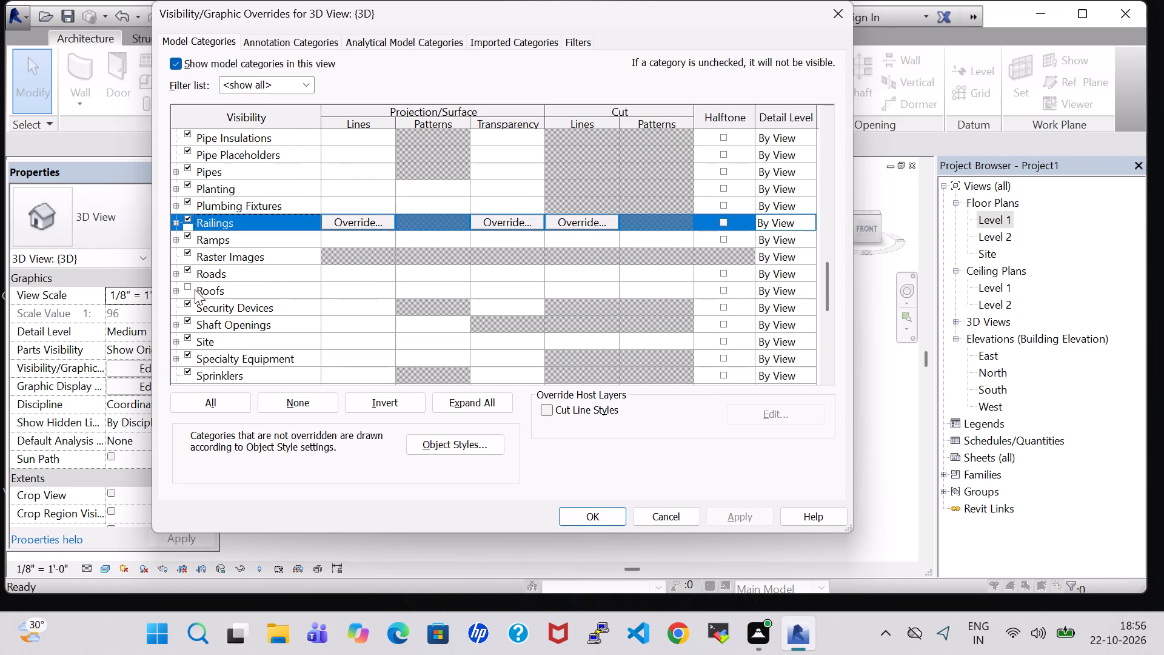
left_click(189, 285)
left_click(734, 520)
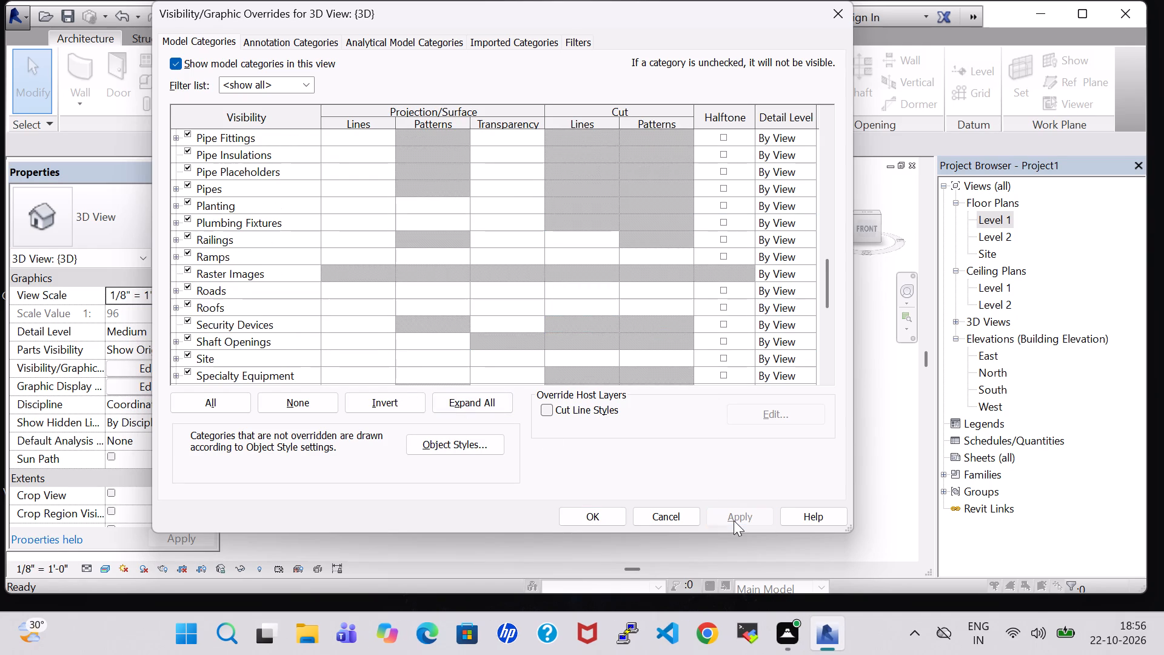
left_click(591, 519)
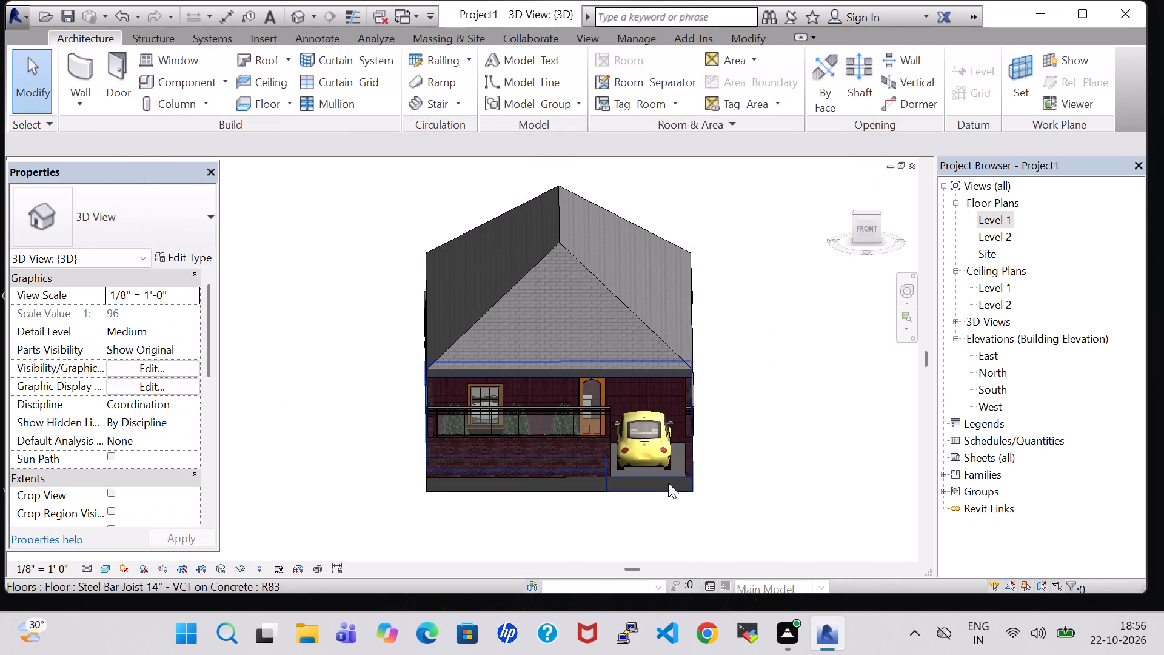
Examine the roofed house in 3D from above, from the front and from both front corners.
middle_click_drag(759, 275, 760, 346, "shift")
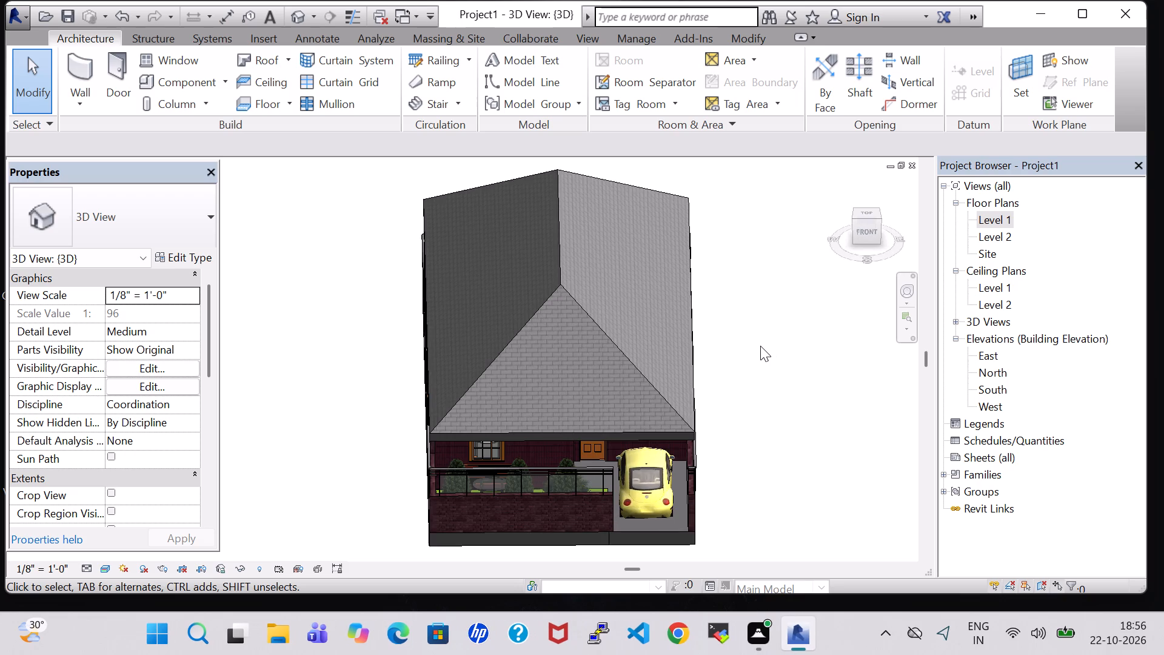
middle_click_drag(757, 351, 749, 287, "shift")
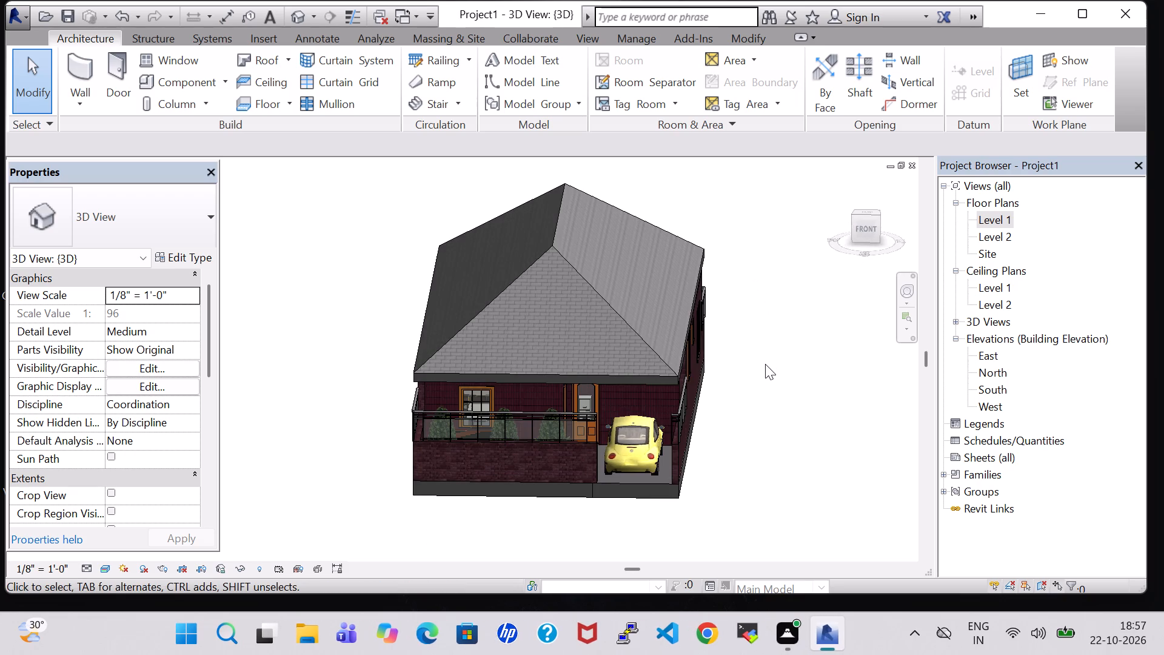
middle_click_drag(765, 364, 761, 294, "shift")
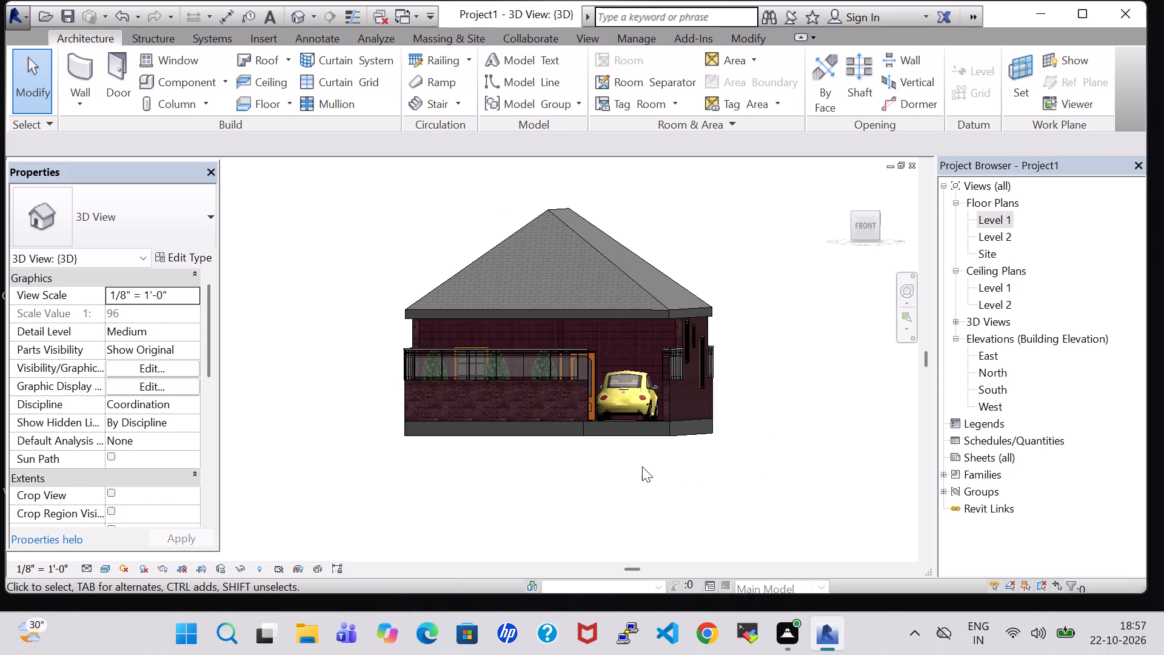
middle_click_drag(642, 466, 674, 475, "shift")
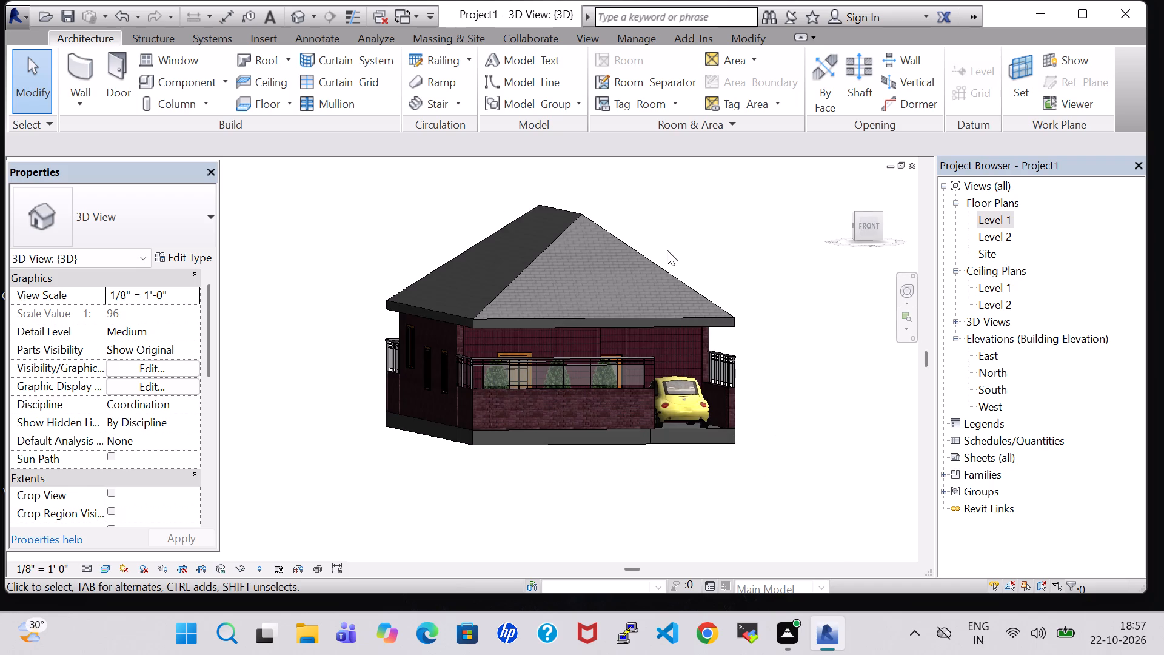
middle_click_drag(527, 488, 493, 496, "shift")
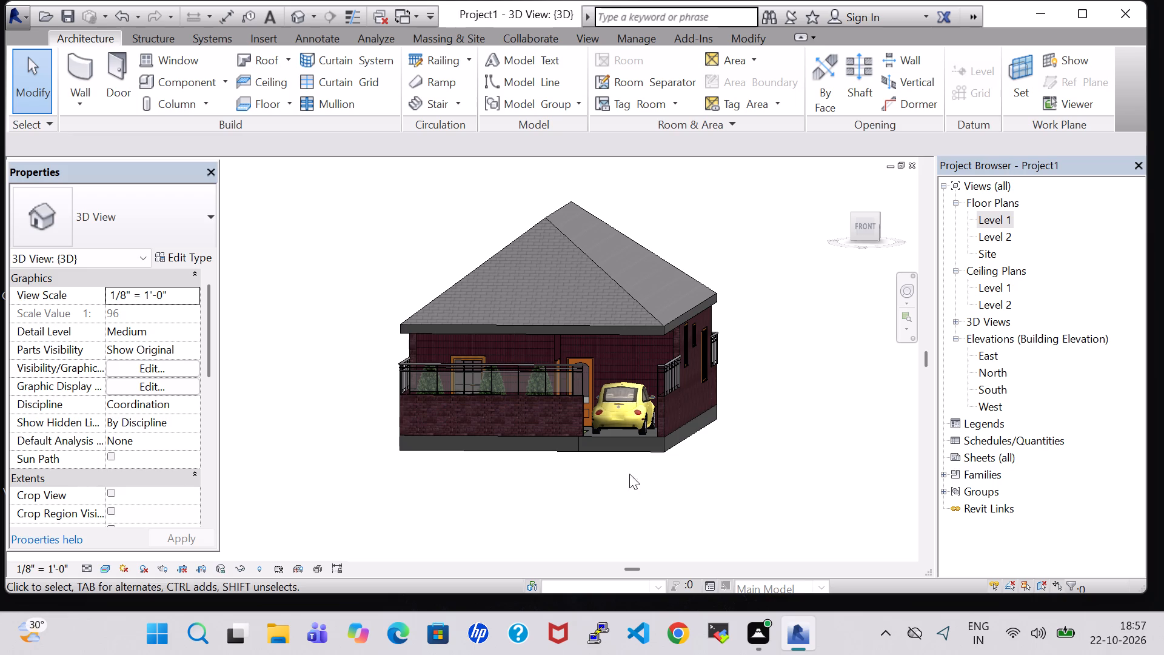
middle_click_drag(580, 492, 605, 494, "shift")
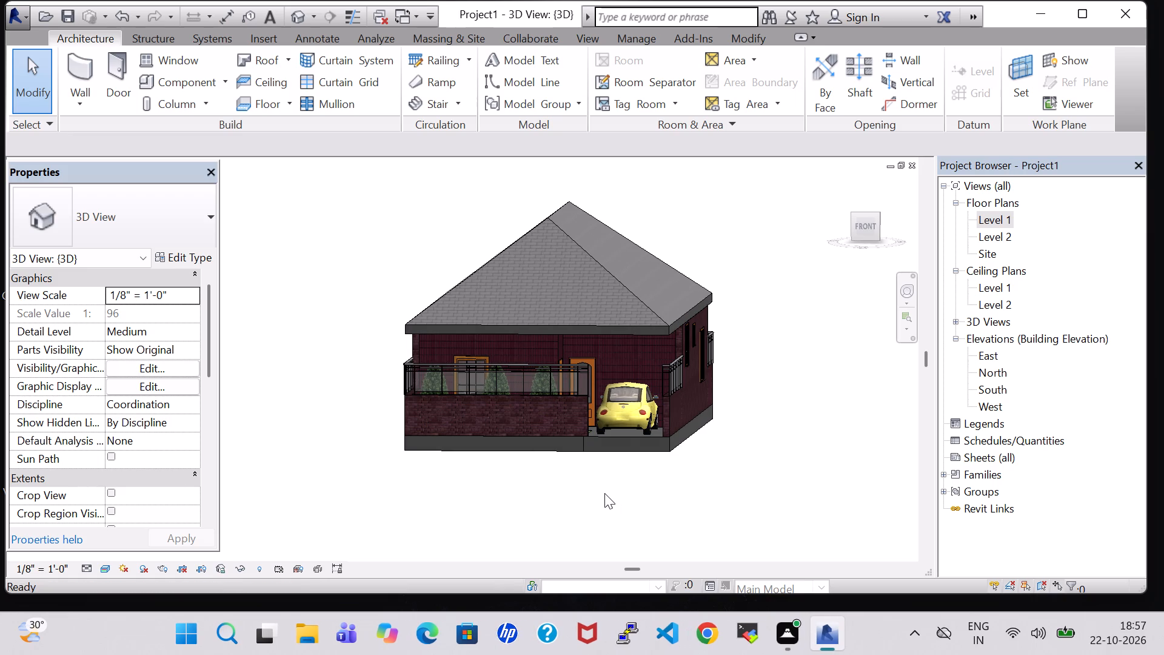
key("Left")
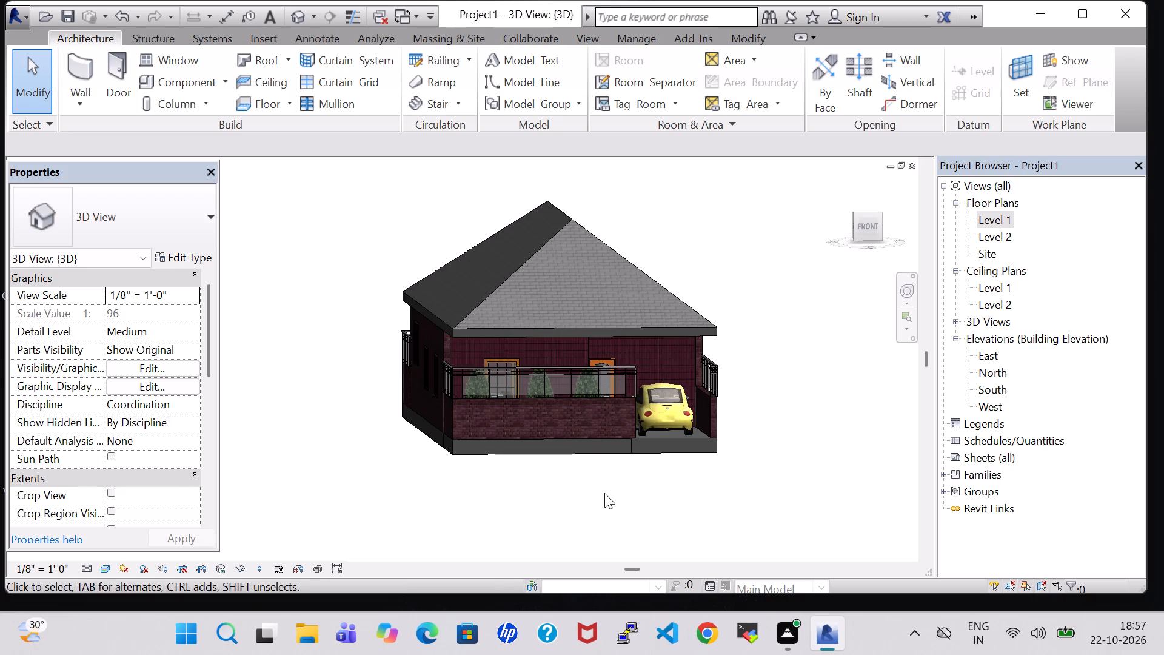
Open the Level 1 floor plan with the tagged rooms in view.
triple_click(1000, 219)
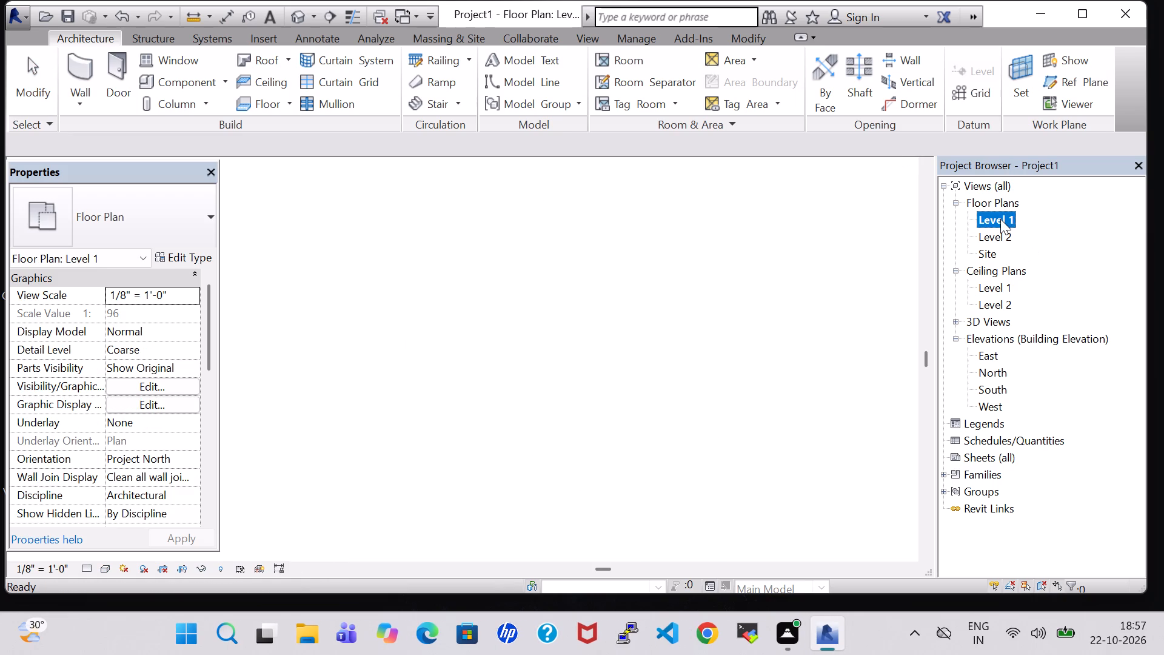
scroll(751, 388, "down", 3)
scroll(687, 377, "down", 2)
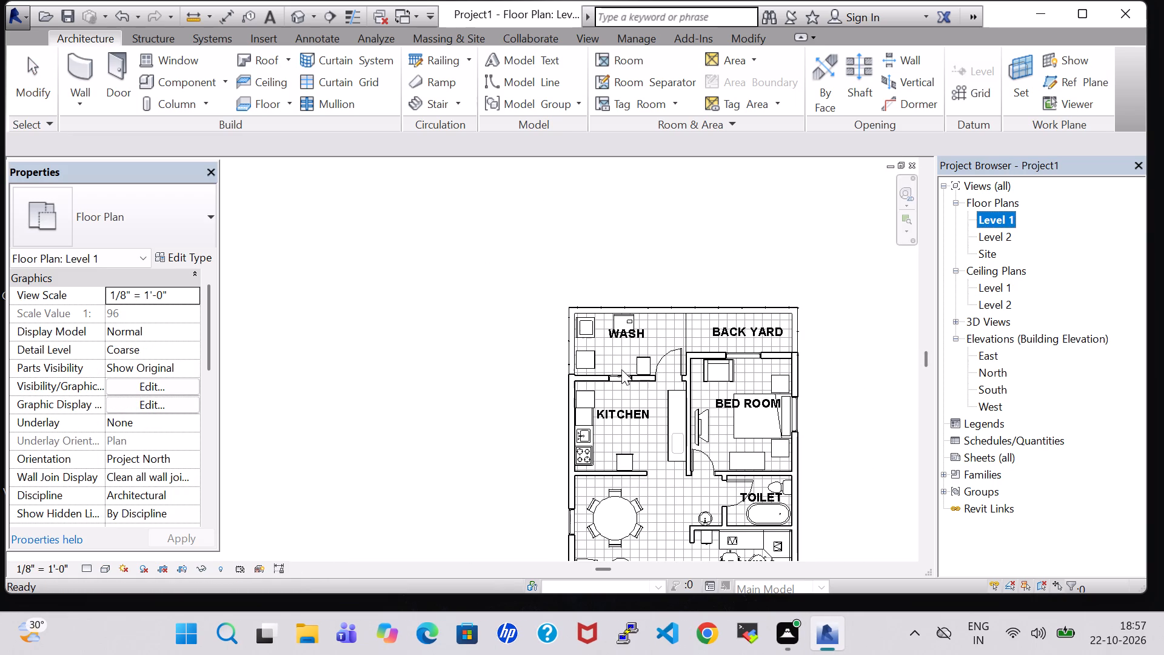
scroll(646, 367, "up", 1)
middle_click_drag(856, 358, 773, 301)
middle_click_drag(692, 237, 464, 160)
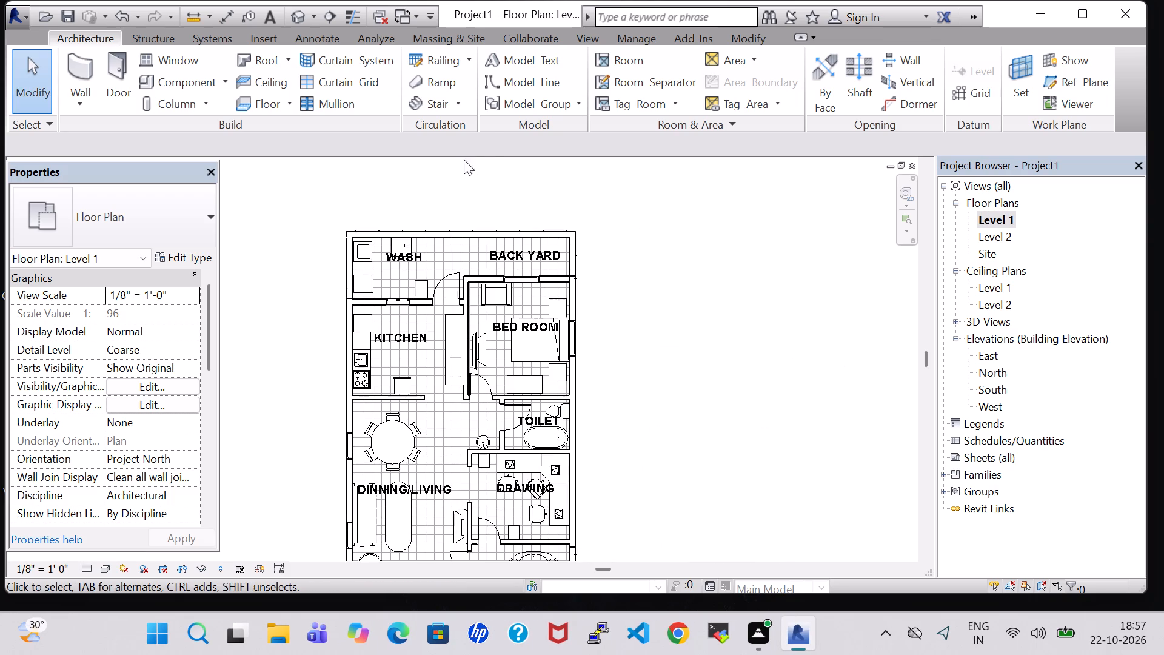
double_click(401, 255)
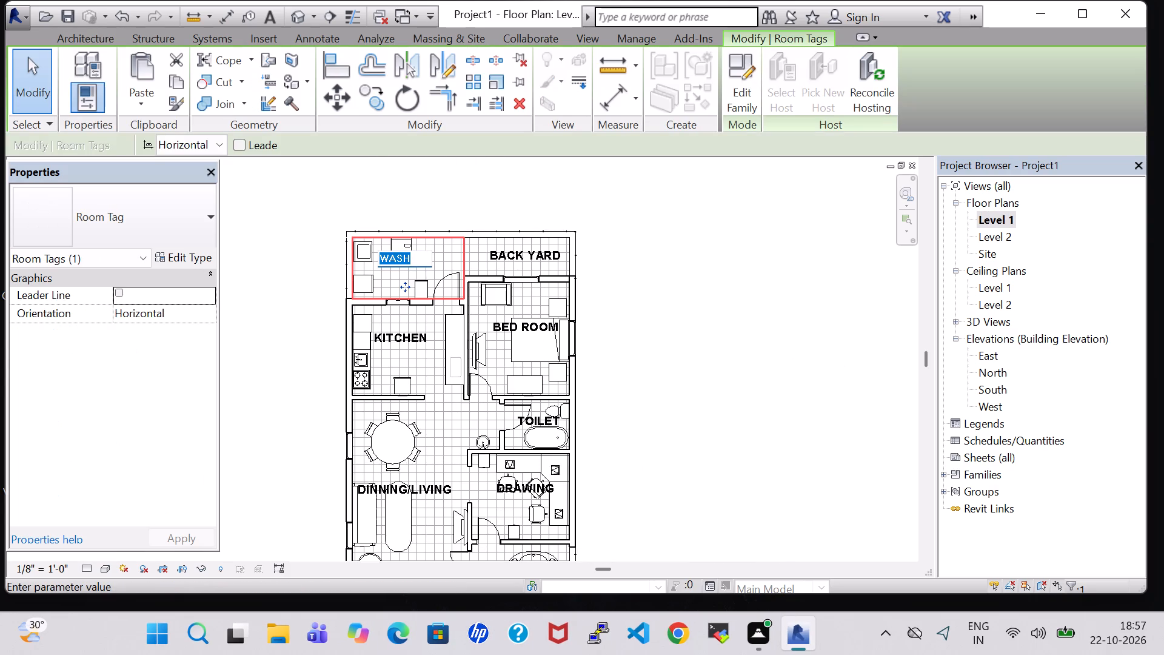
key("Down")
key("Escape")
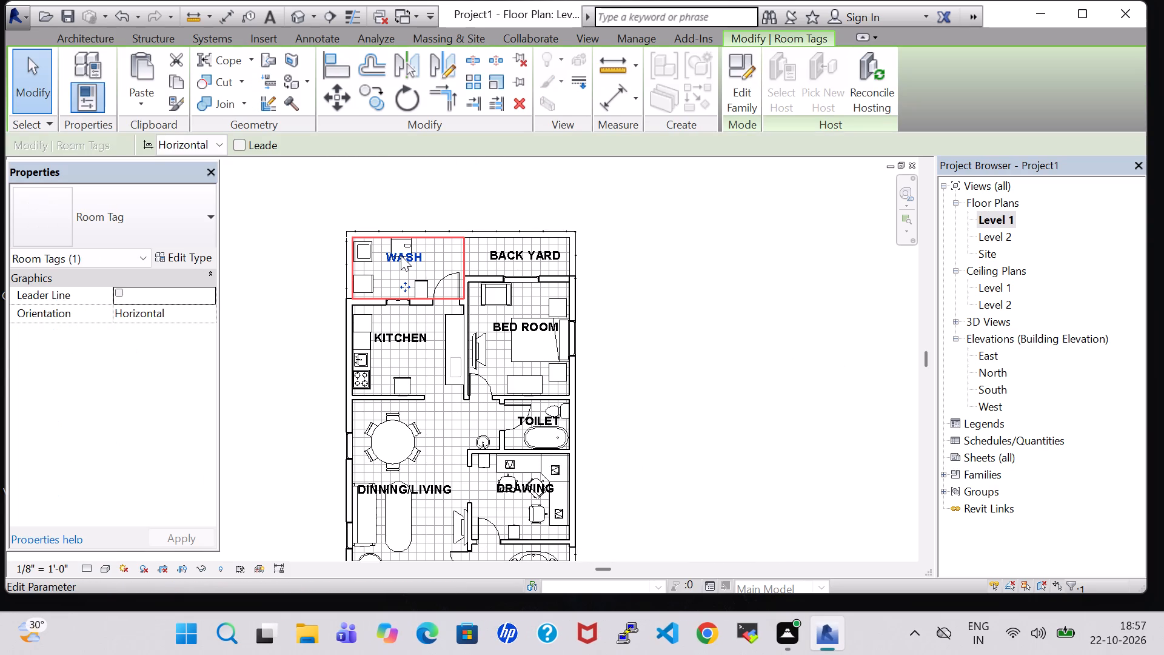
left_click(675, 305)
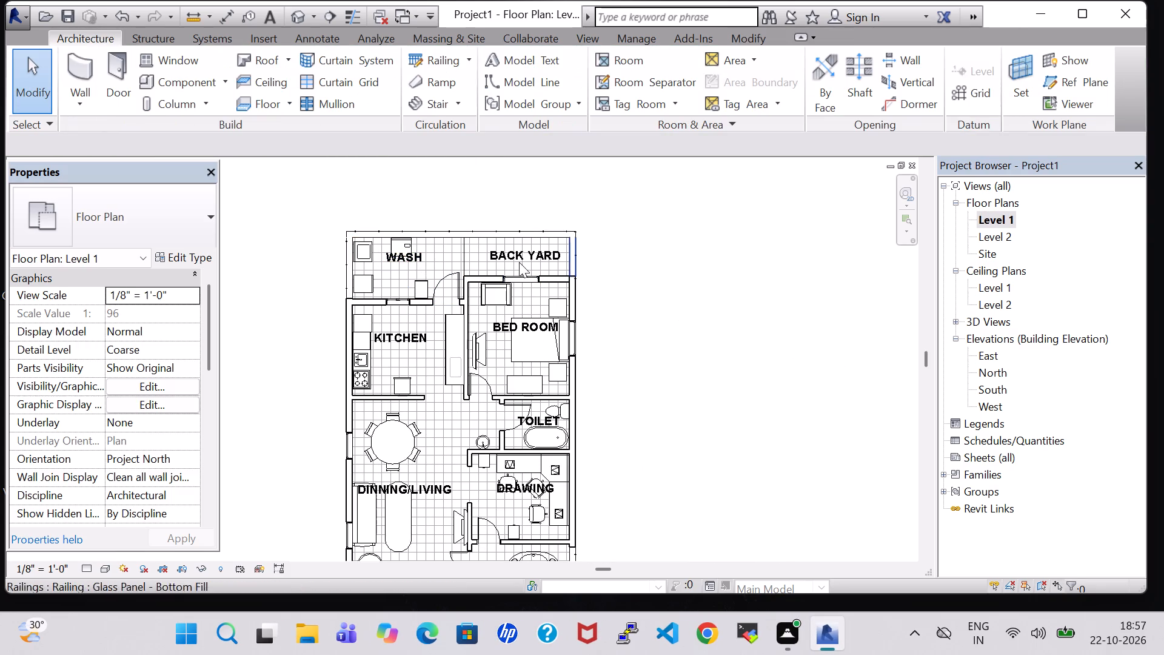
Nudge the WASH room tag slightly down on Level 1, clear of the fixture at the rear wall.
left_click(416, 261)
key("Down")
key("Down")
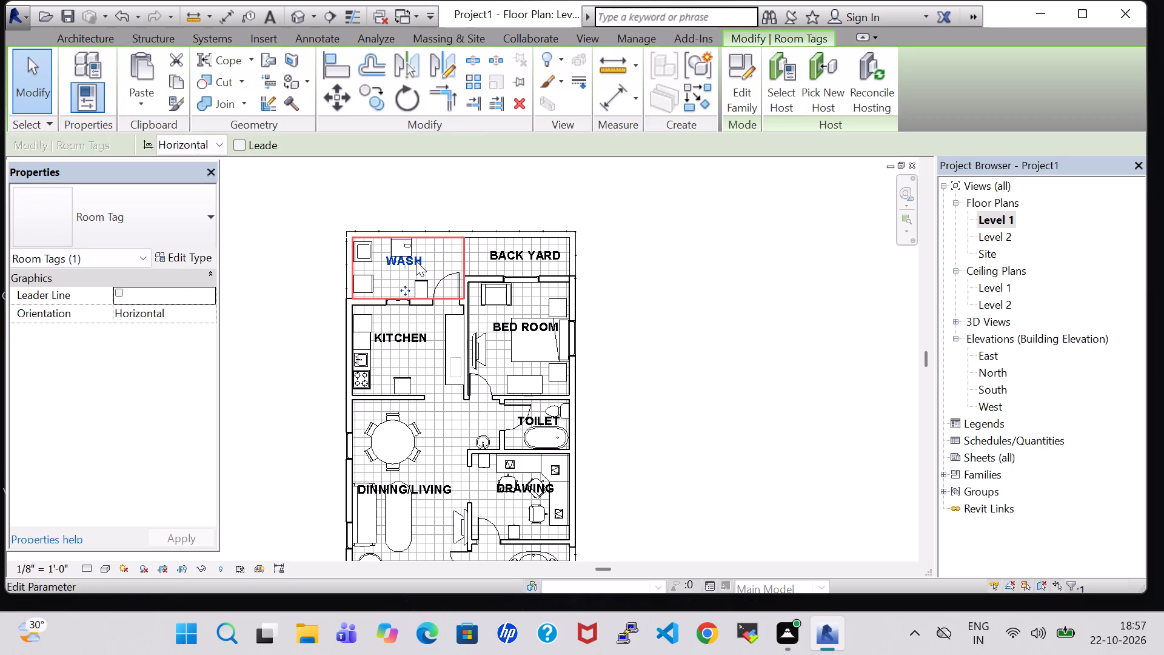
key("Down")
left_click(841, 316)
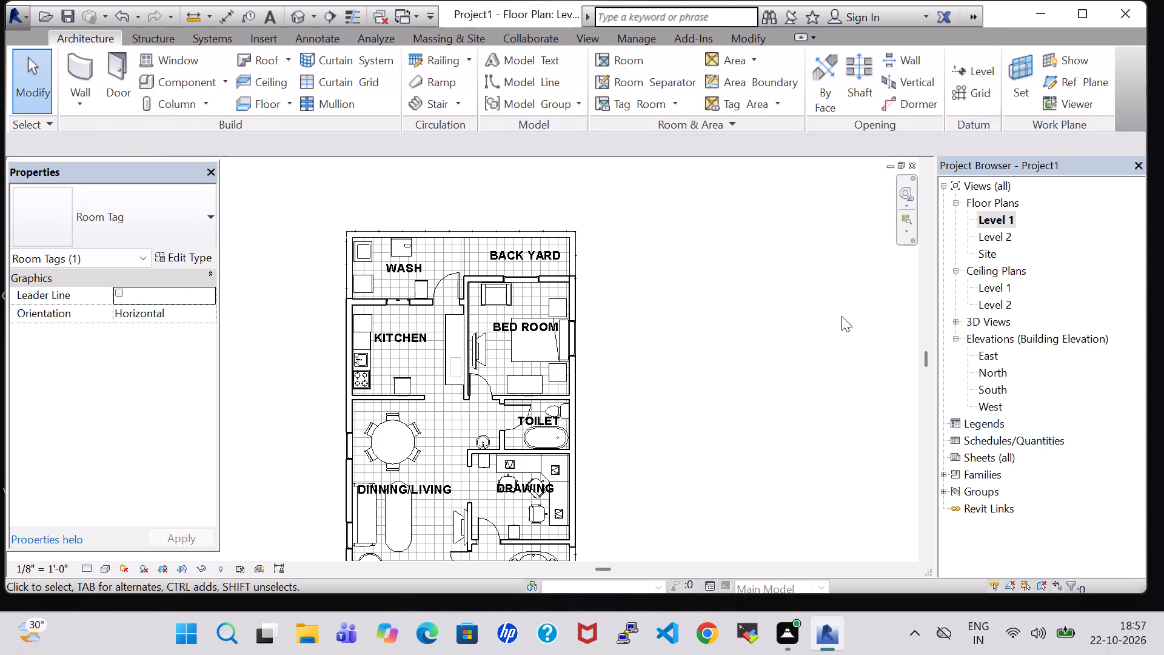
Nudge the BED ROOM tag slightly down and a little to the left within the bedroom.
middle_click_drag(670, 337, 670, 292)
left_click(526, 284)
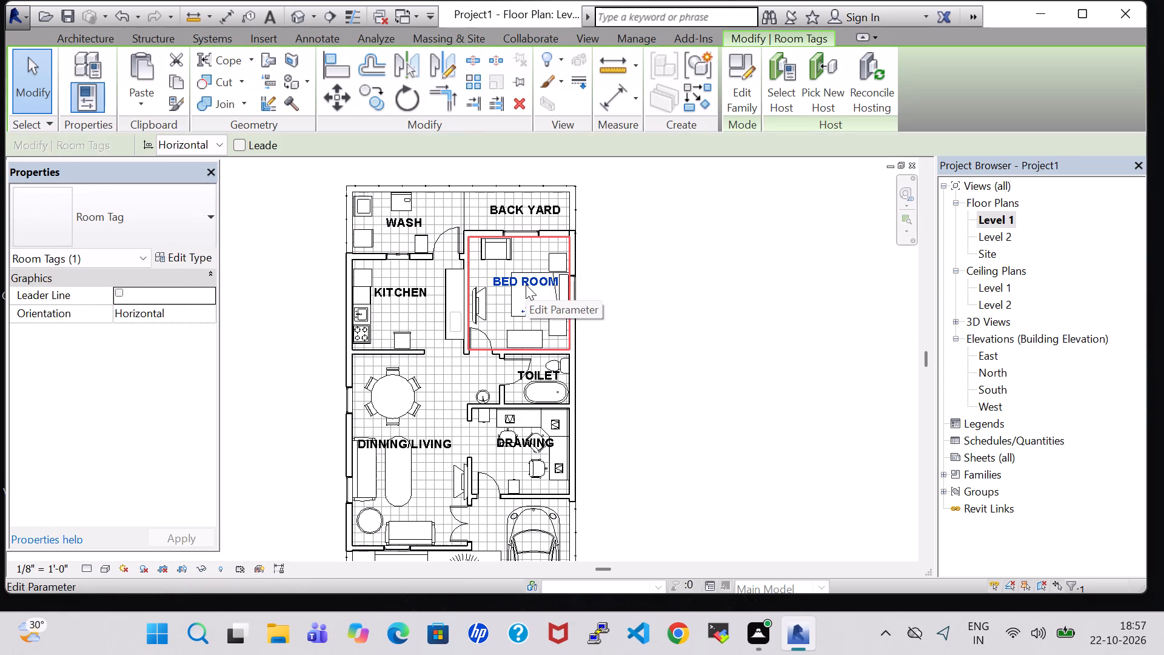
key("Down")
key("Down")
key("Down")
key("Down")
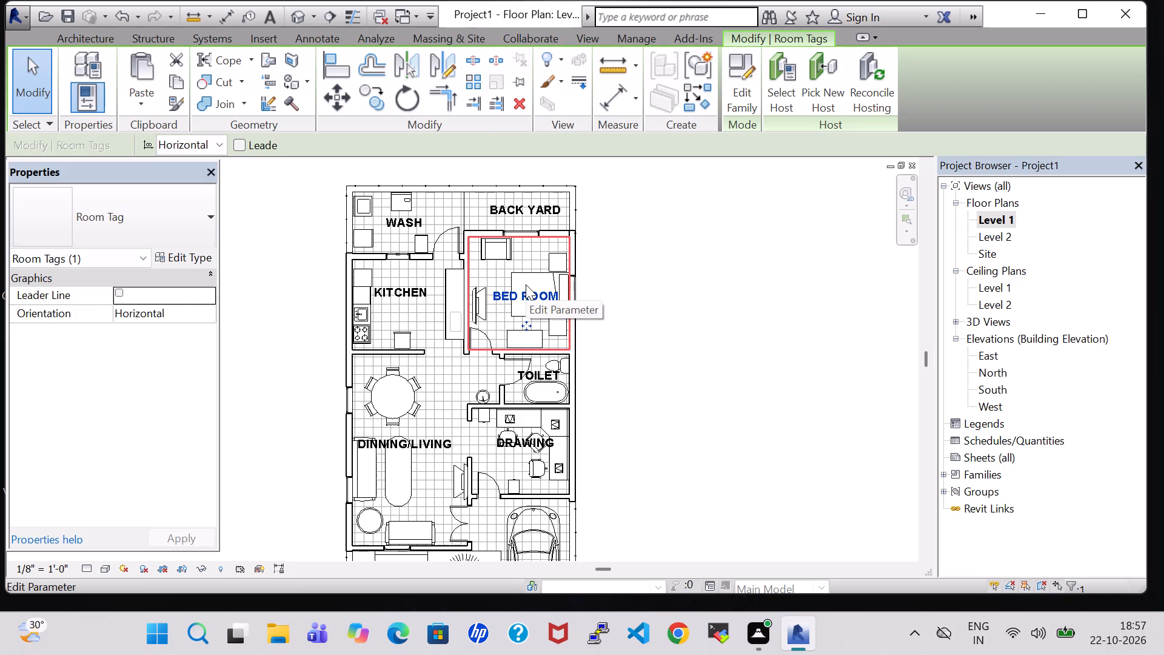
key("Left")
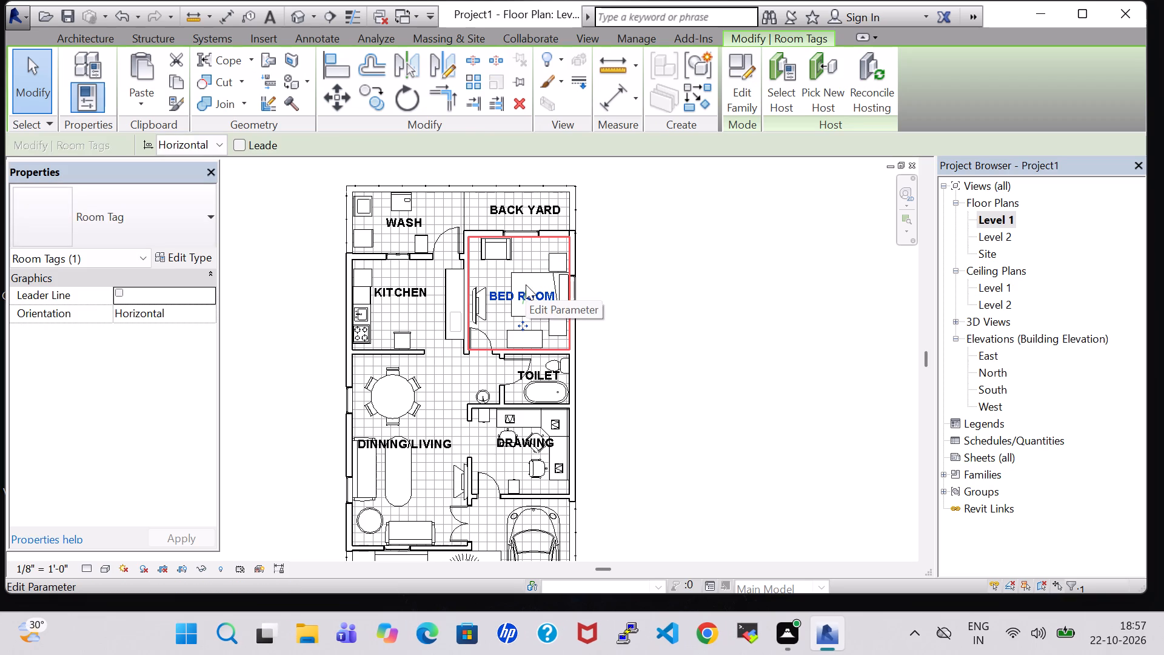
key("Up")
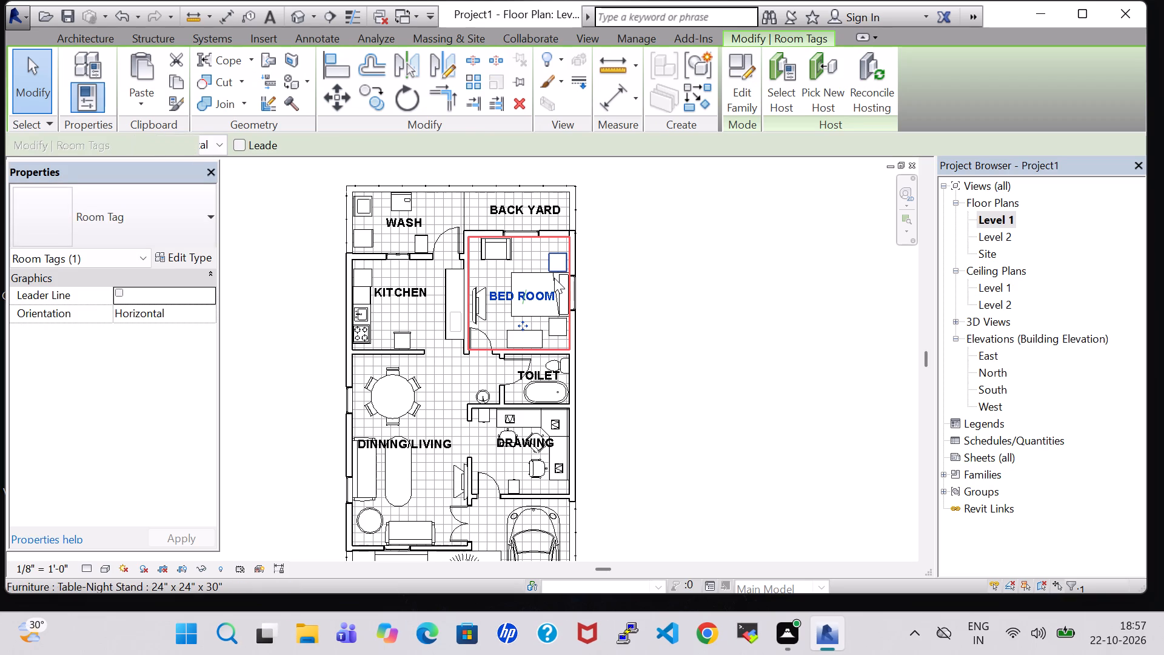
left_click(660, 282)
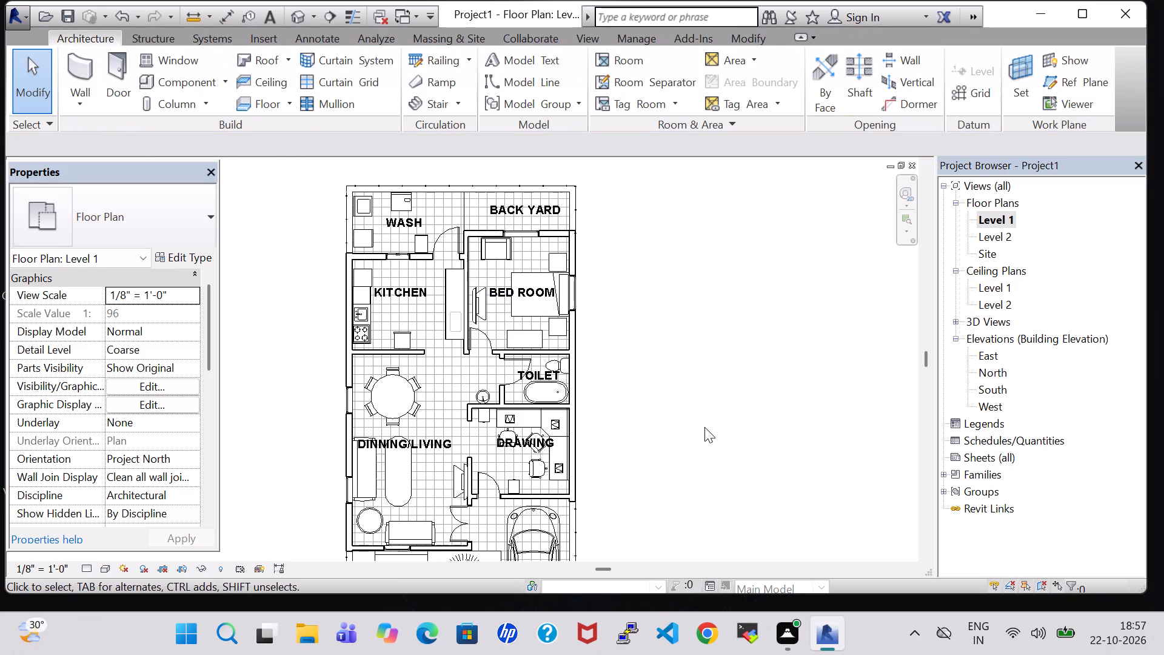
Nudge the DRAWING room tag slightly down and to the left, away from the workstation chairs.
middle_click_drag(704, 427, 701, 361)
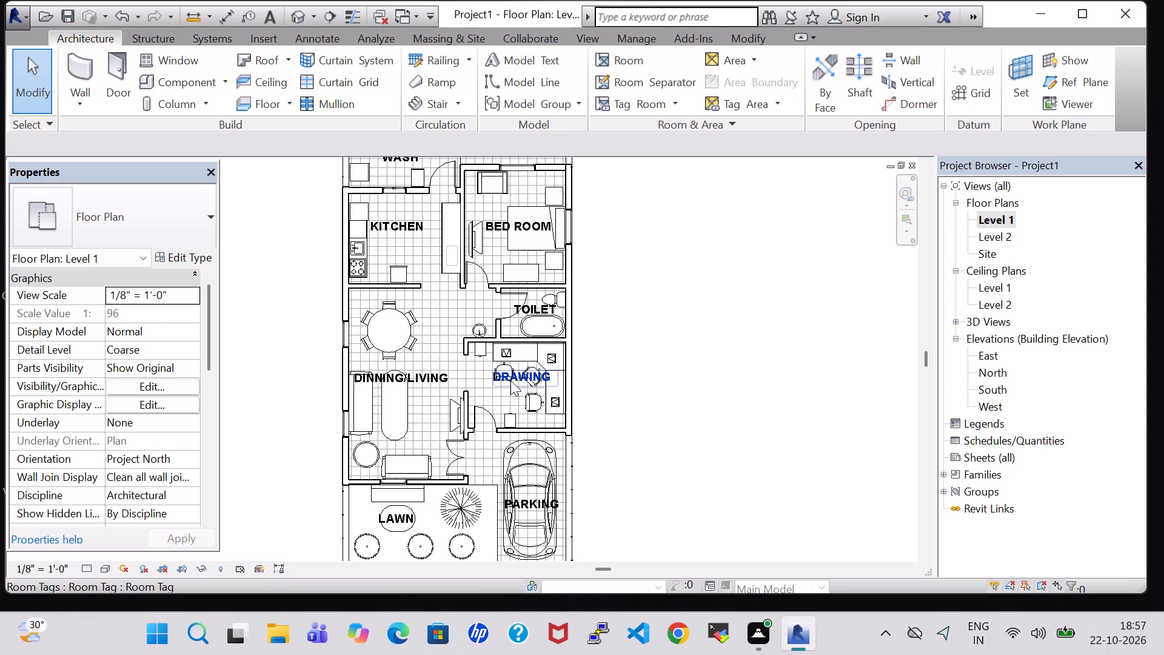
left_click(517, 380)
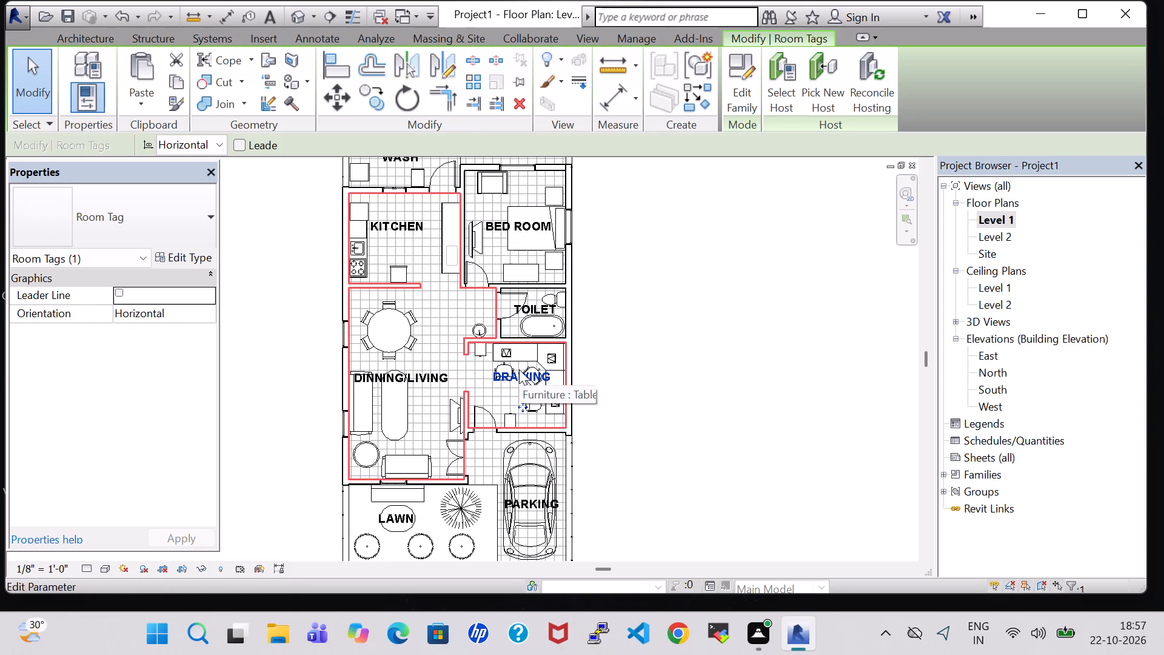
key("Down")
key("Down")
key("Down")
key("Left")
key("Left")
key("Left")
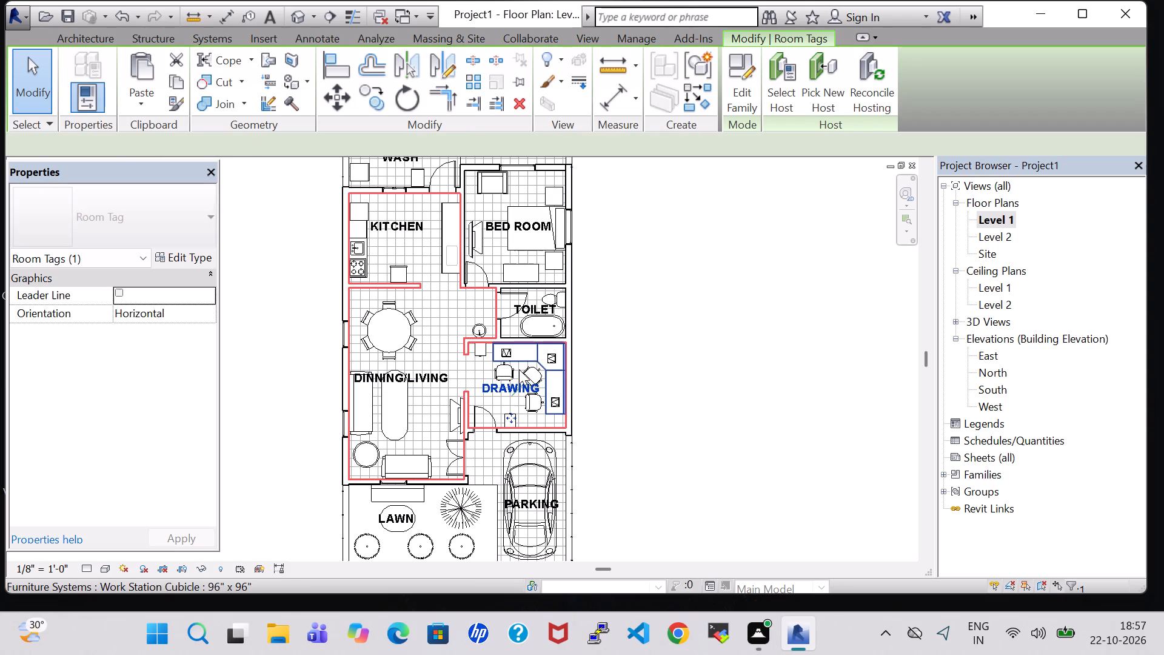
key("Left")
left_click(698, 338)
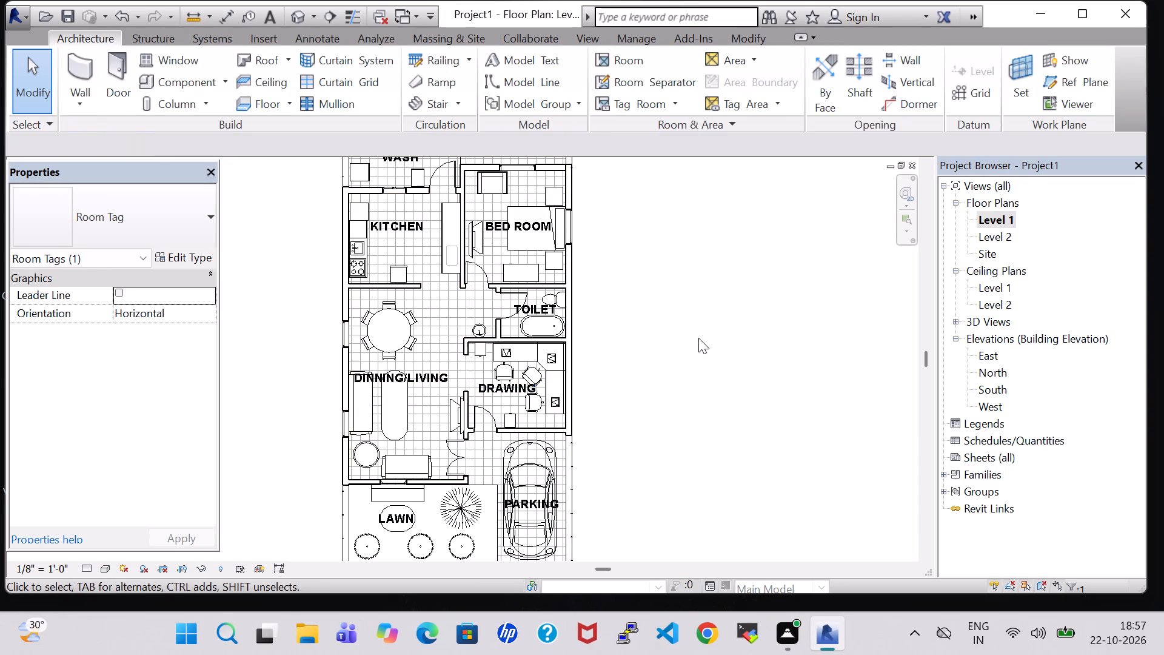
Nudge the DINNING/LIVING room tag down so it lines up with the DRAWING tag.
left_click(426, 379)
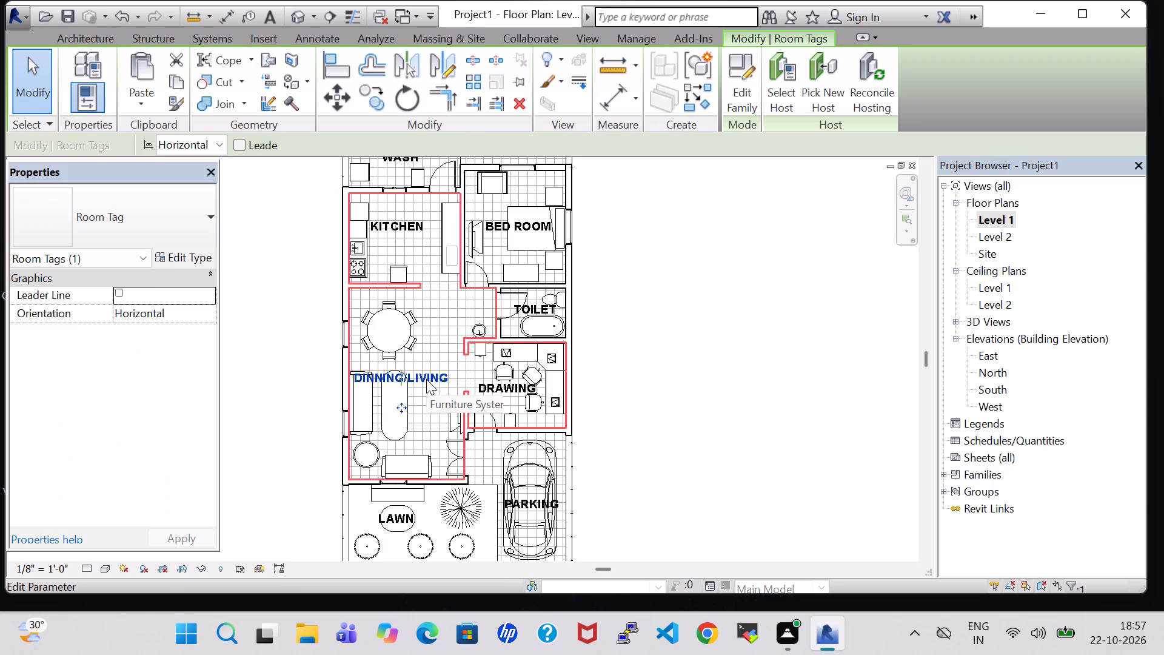
key("Down")
key("Down")
key("Down")
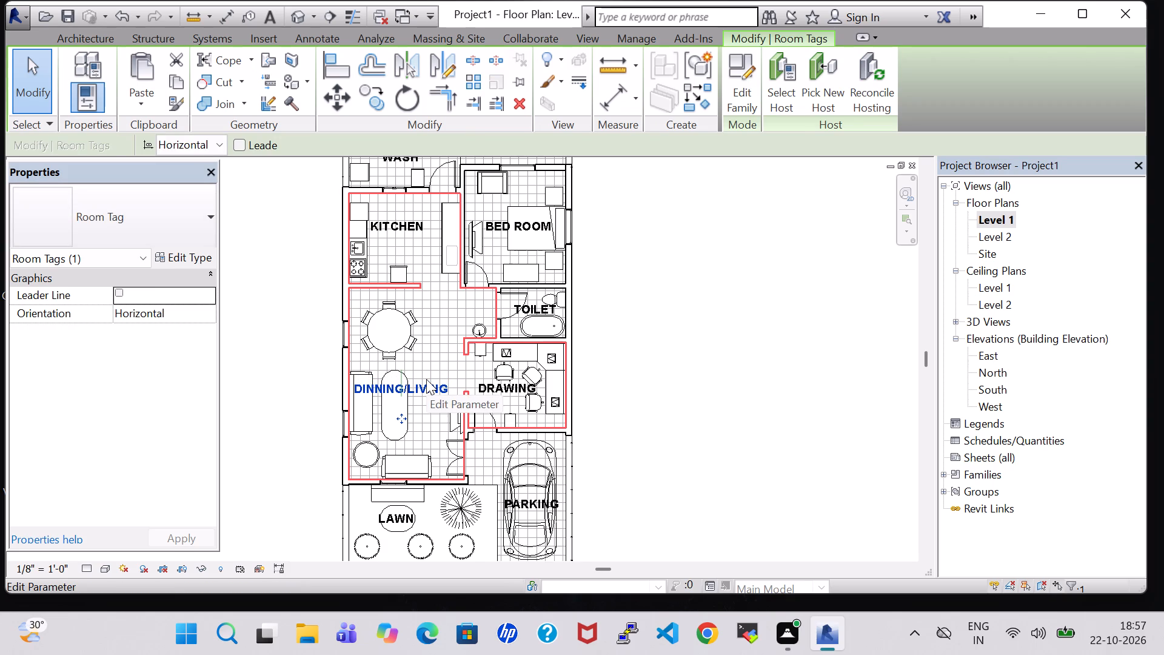
left_click(658, 372)
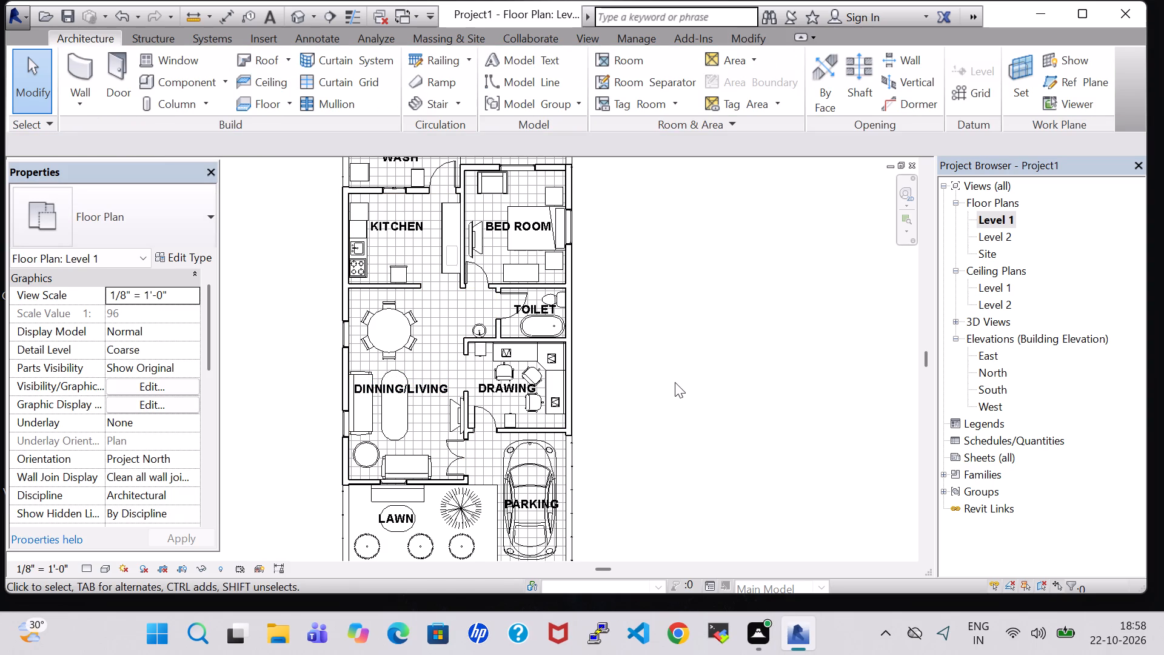
Nudge the BACK YARD room tag slightly left and down, closer to the middle of its room.
middle_click_drag(668, 266, 678, 304)
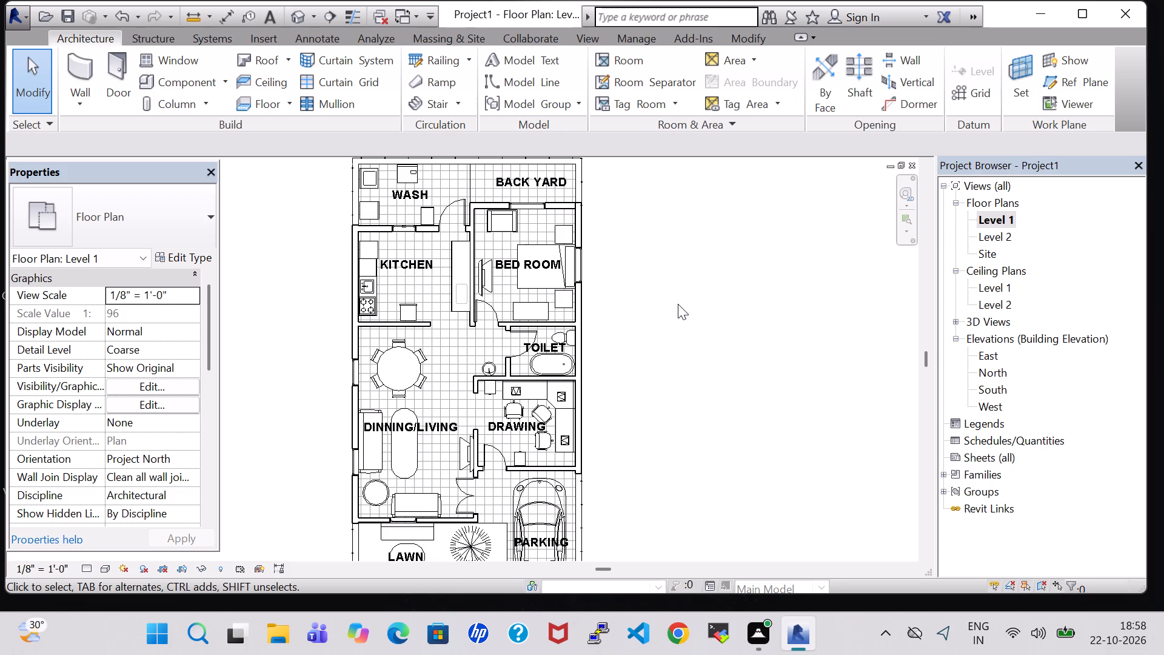
scroll(677, 304, "down", 1)
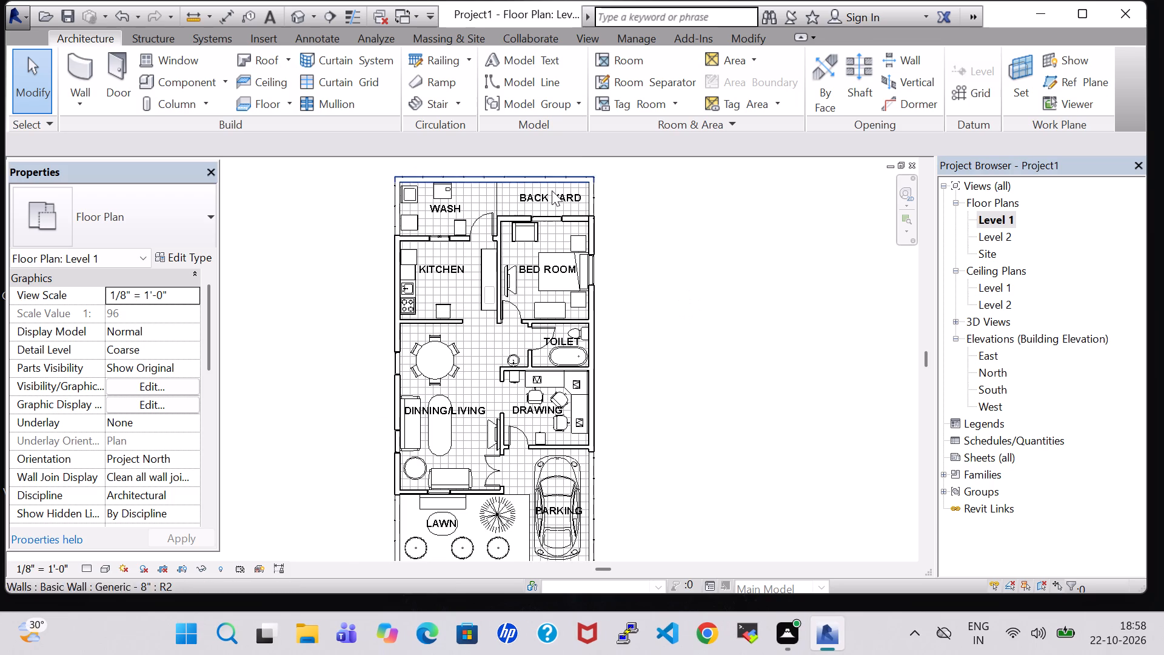
left_click(553, 193)
key("Left")
key("Down")
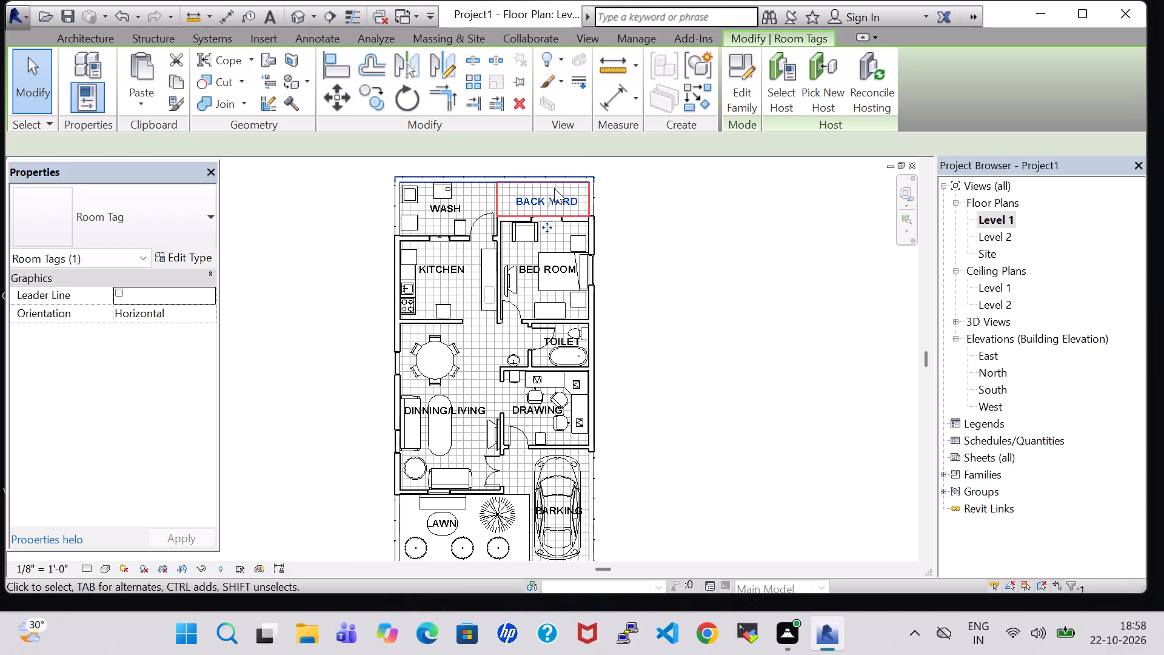
key("Left")
key("Down")
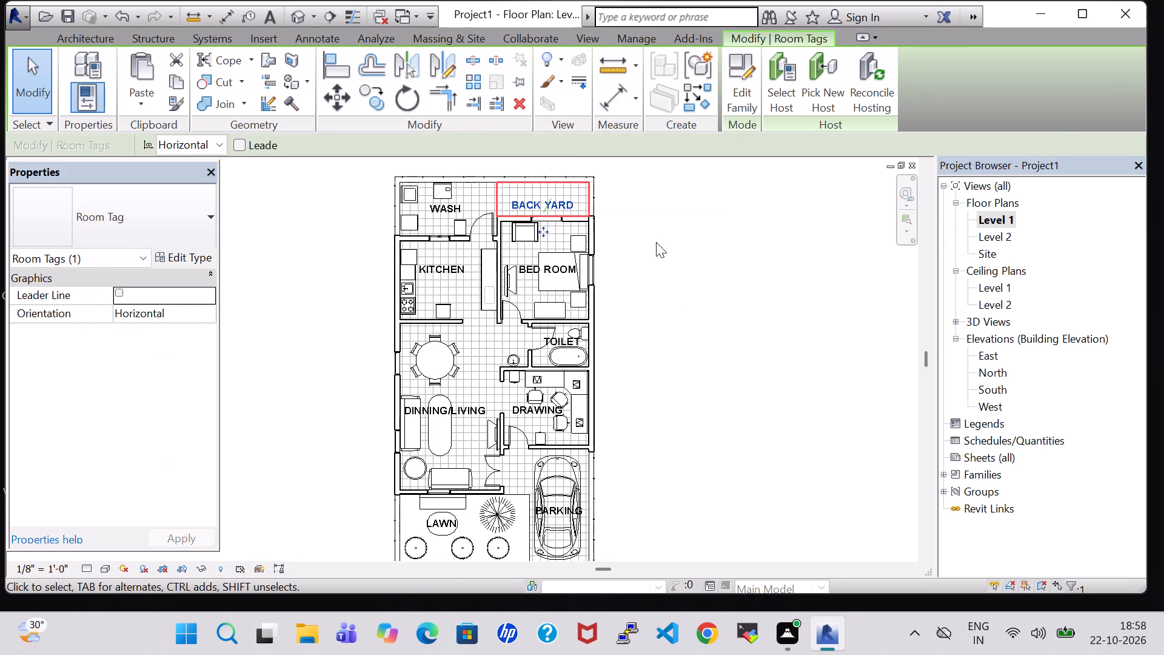
Nudge the BACK YARD room tag slightly up within its room.
left_click(690, 252)
scroll(688, 242, "down", 1)
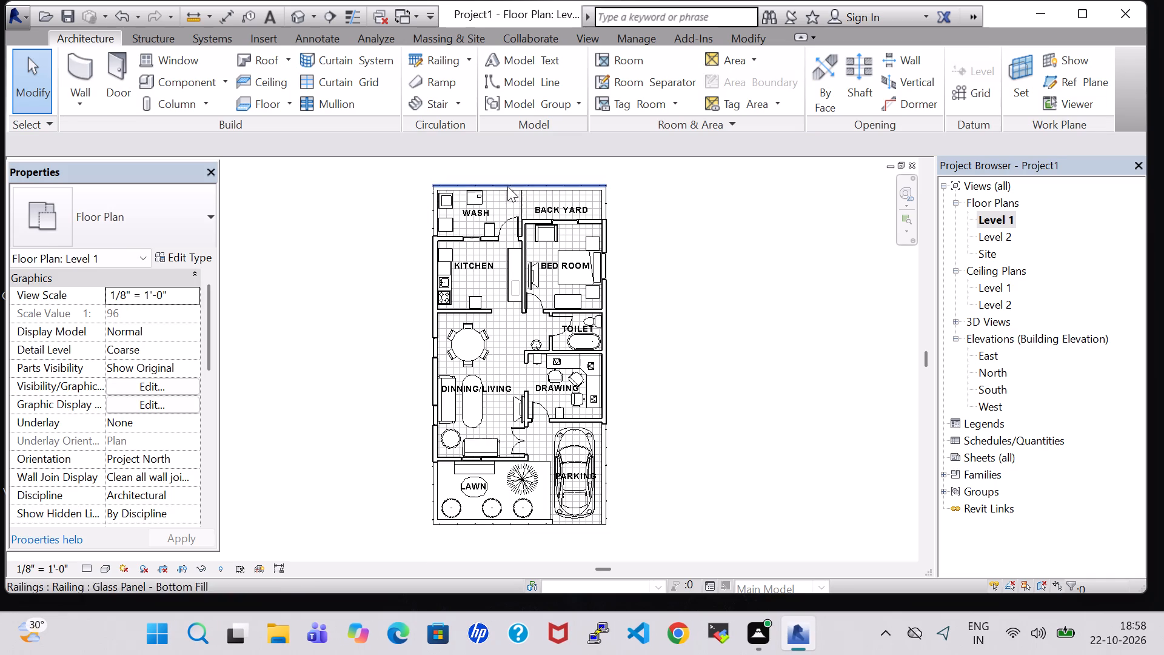
left_click(557, 201)
key("Up")
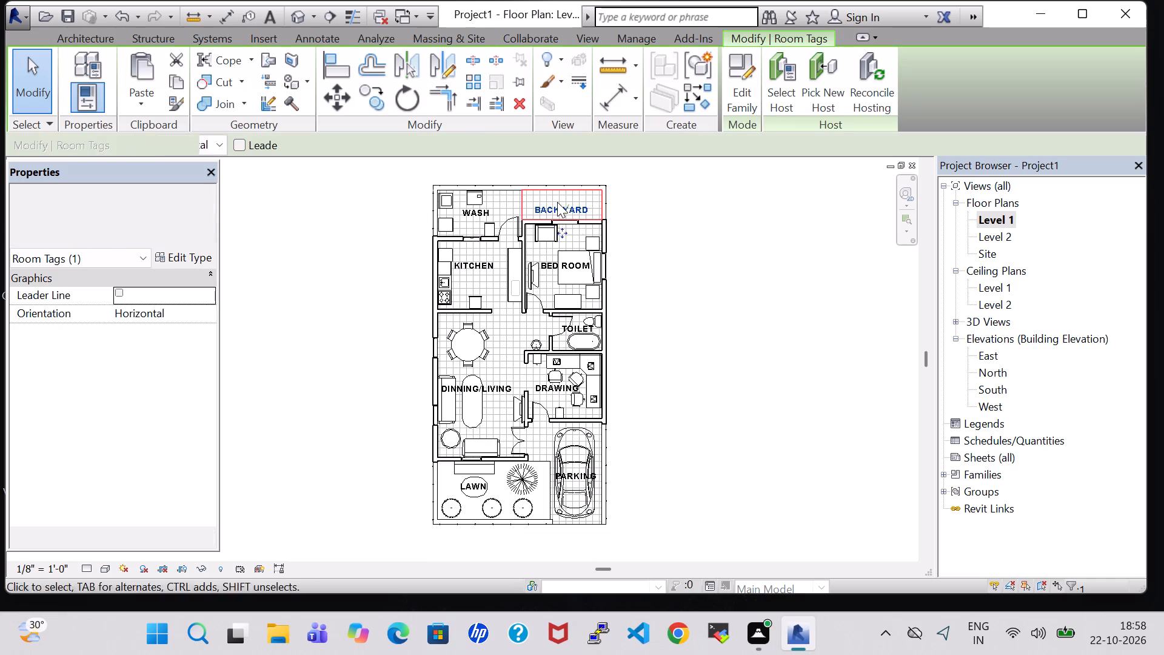
key("Up")
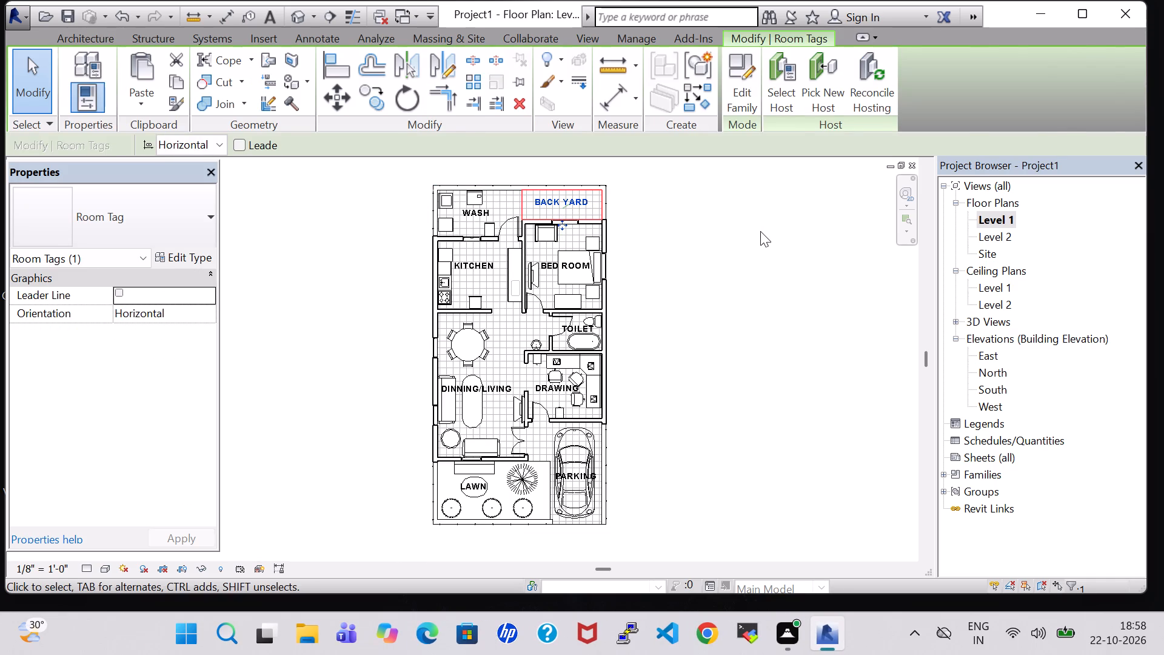
left_click(749, 232)
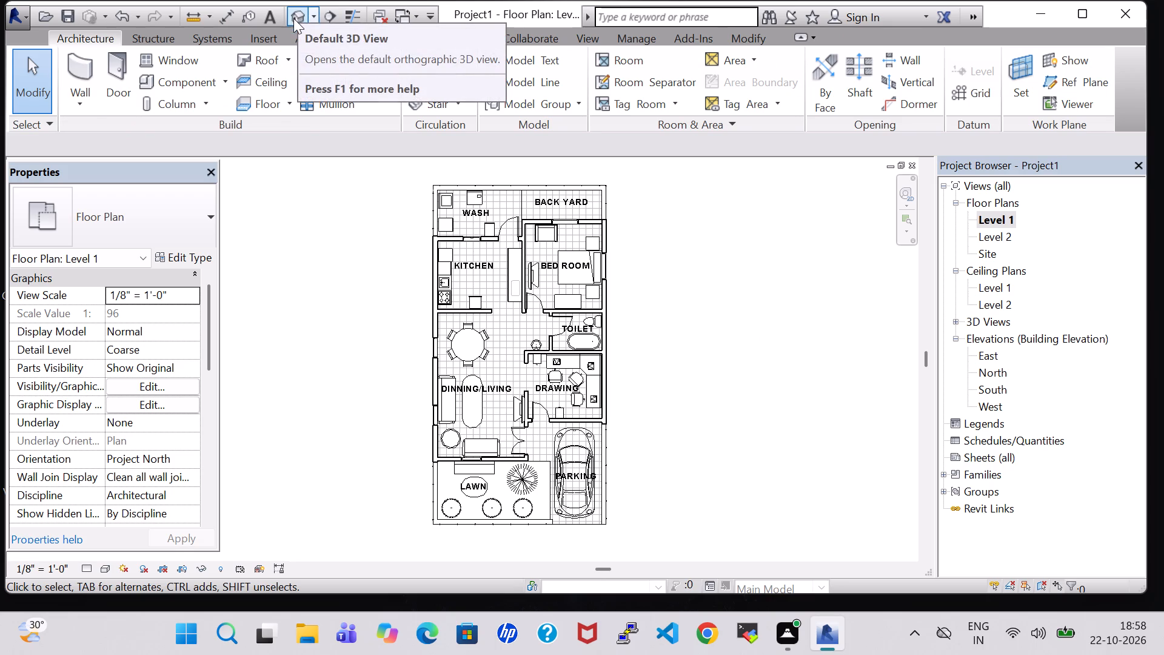
Nudge the middle Chinese Juniper shrub in the lawn's front row slightly left to even out the spacing.
left_click(497, 504)
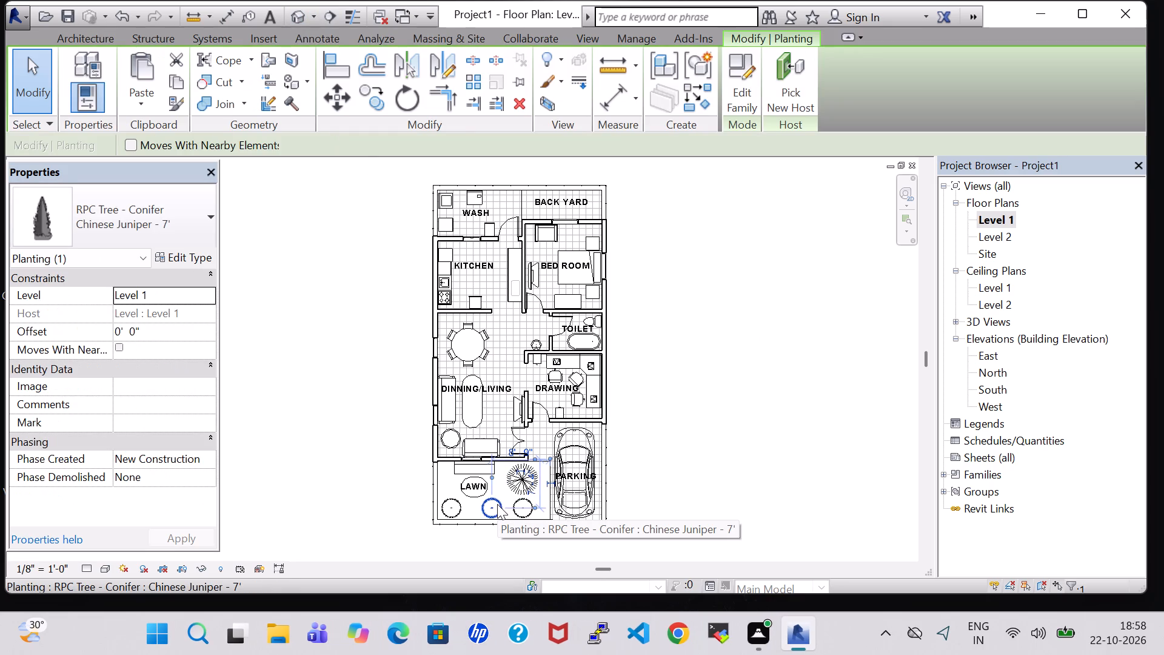
key("Left")
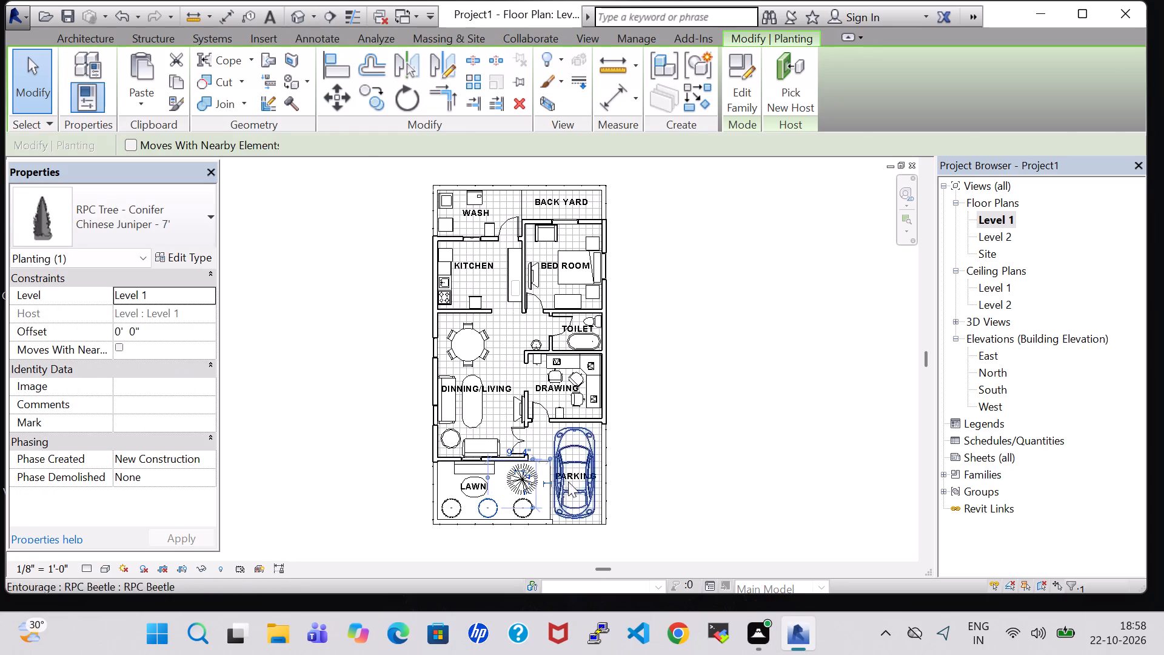
left_click(709, 410)
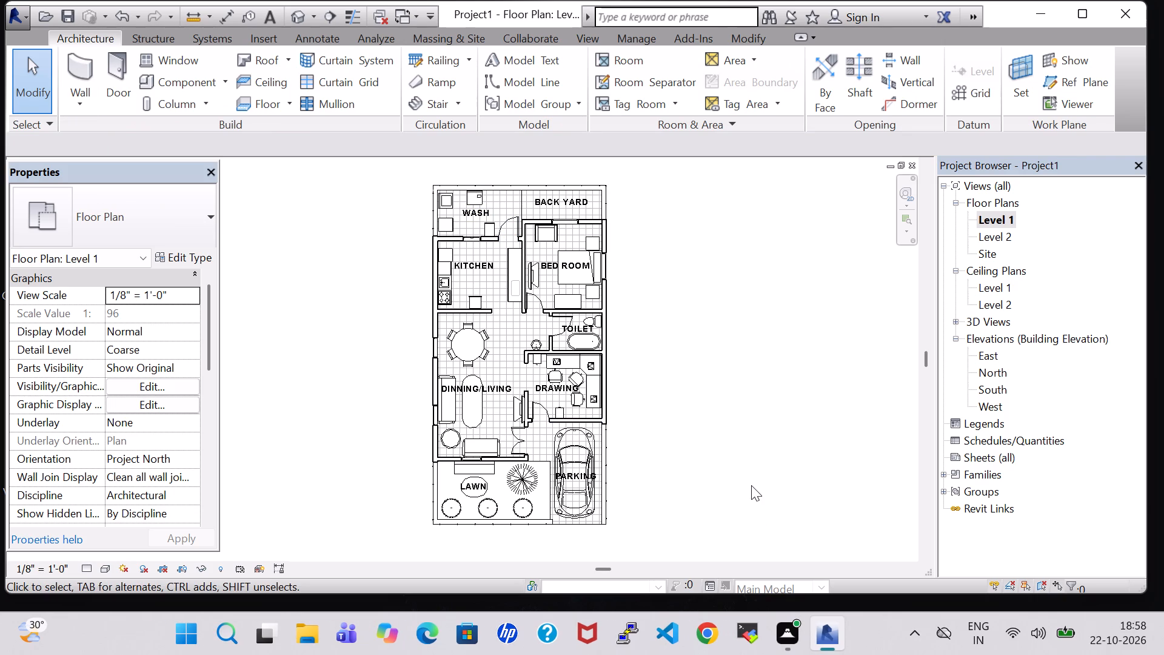
Review the roofed house from the front and side in 3D and the whole Level 1 floor plan.
scroll(551, 526, "up", 4)
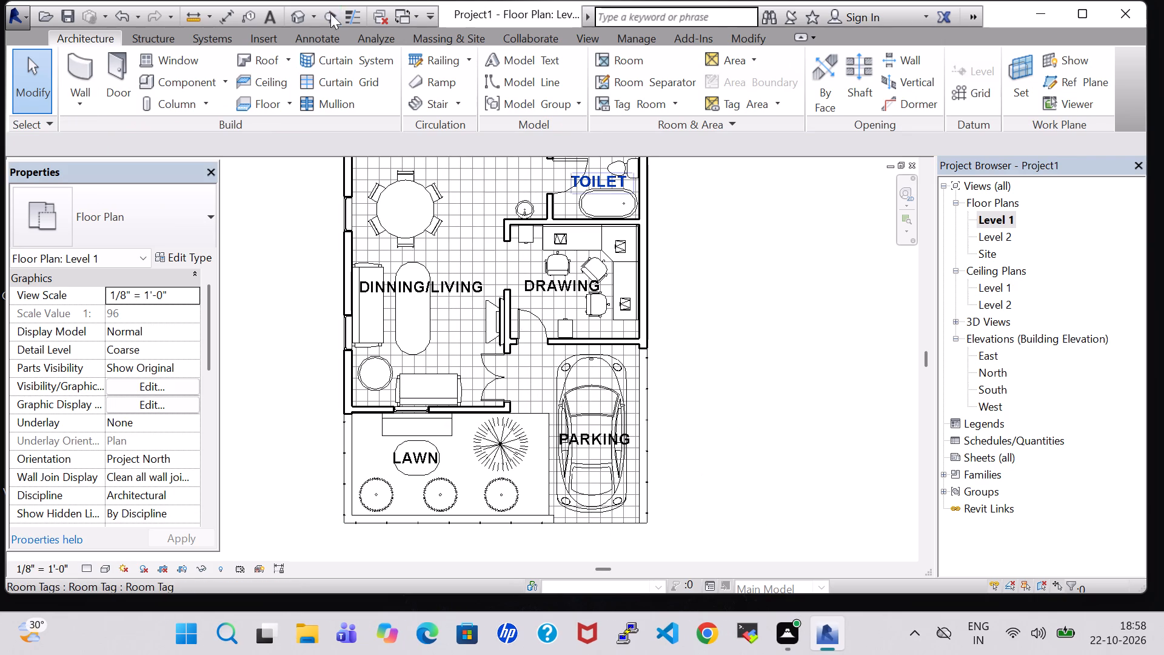
left_click(300, 21)
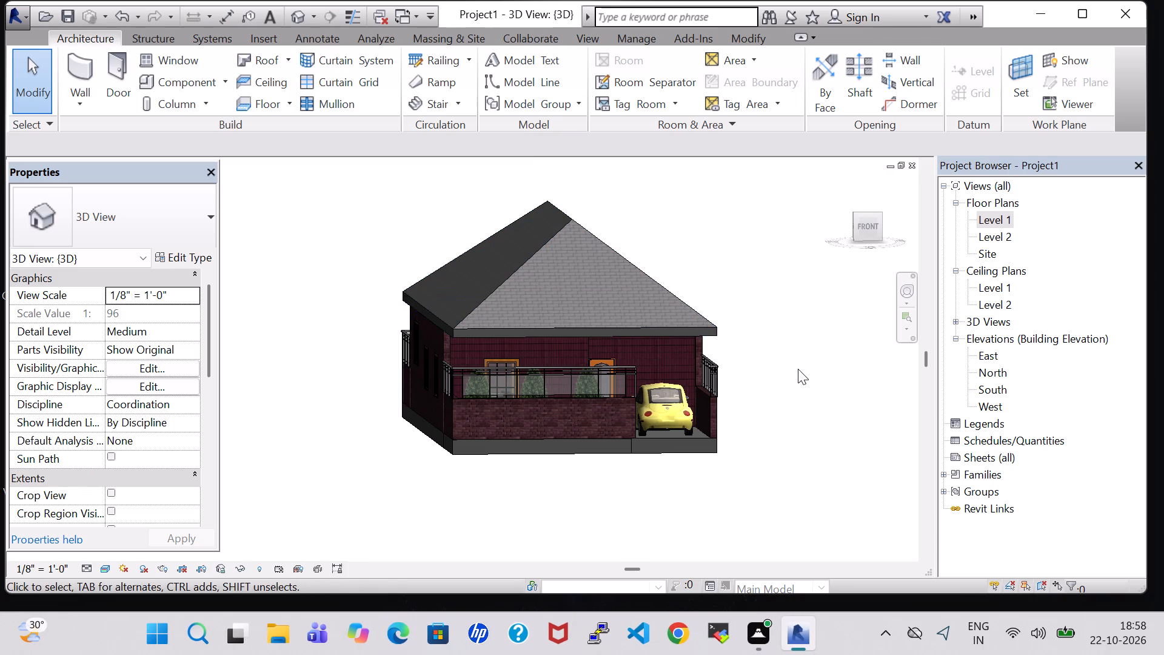
middle_click_drag(798, 369, 771, 369, "shift")
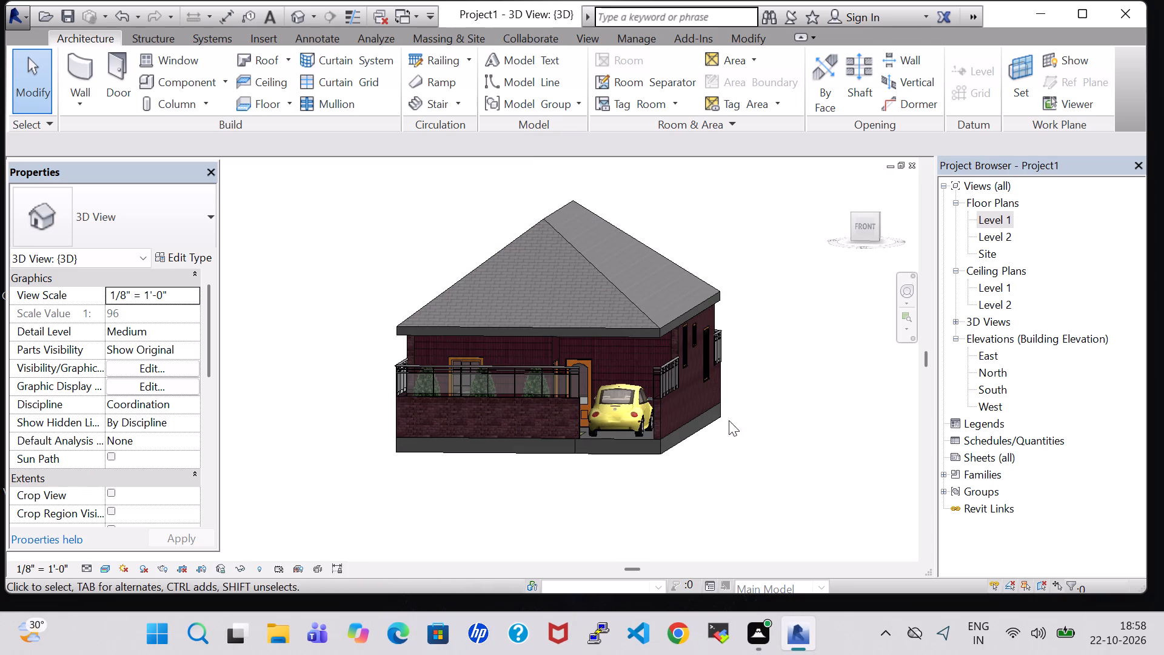
middle_click_drag(586, 477, 603, 482, "shift")
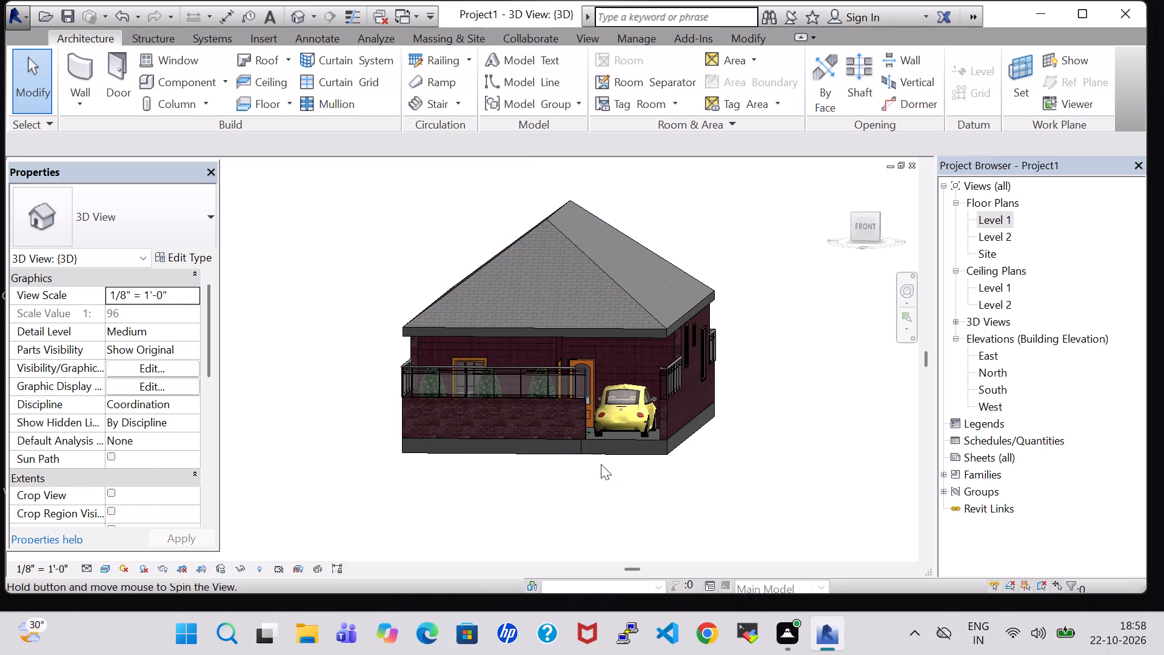
middle_click_drag(774, 358, 701, 387, "shift")
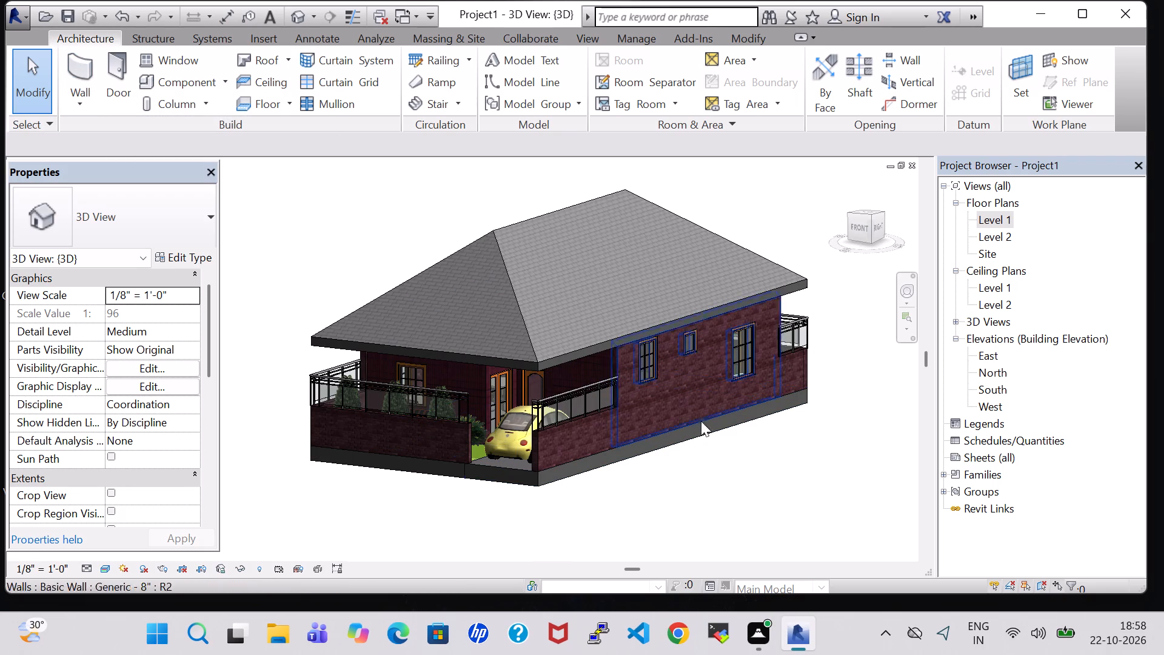
double_click(1000, 217)
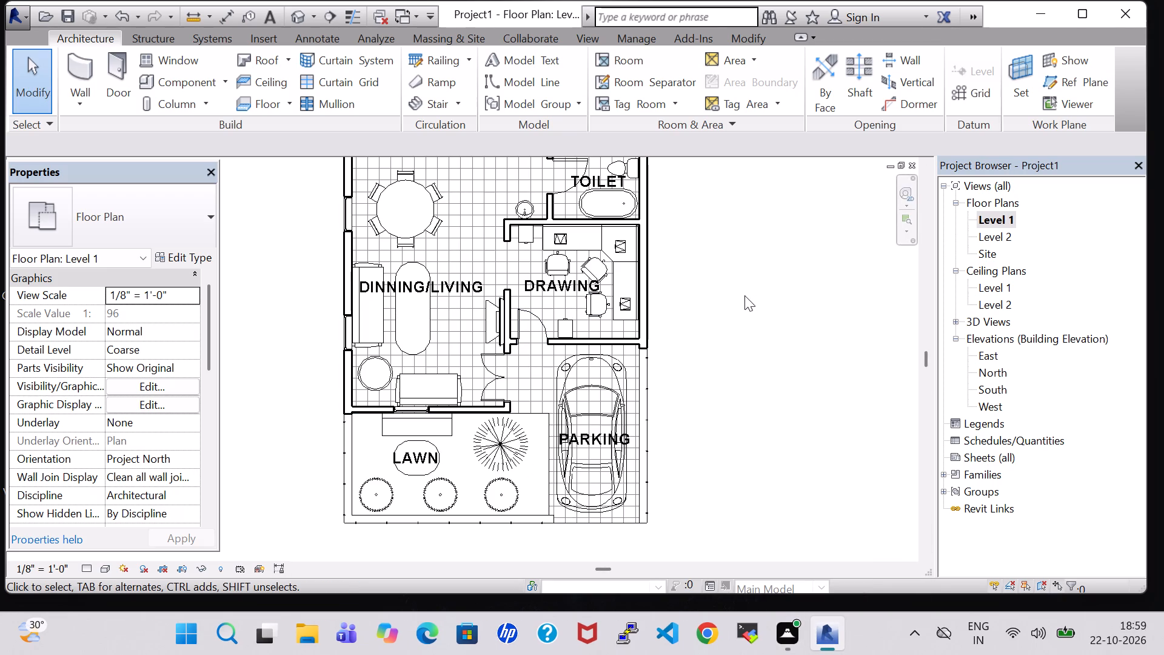
scroll(744, 309, "down", 1)
middle_click_drag(738, 266, 749, 352)
scroll(749, 351, "down", 2)
middle_click_drag(749, 284, 622, 326)
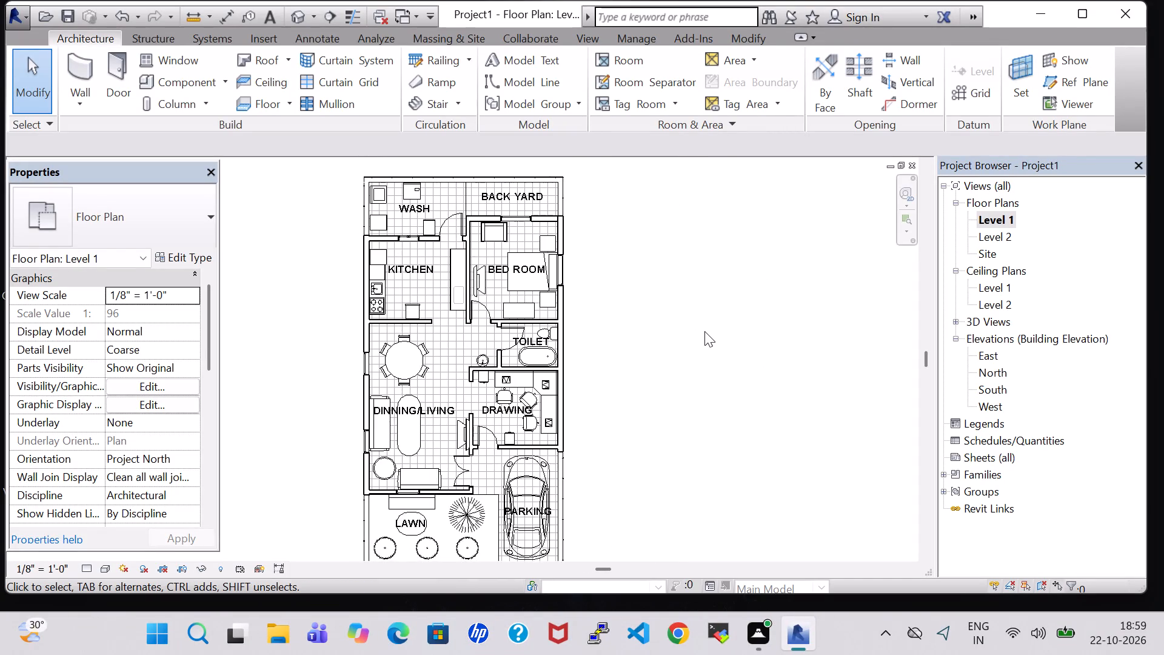
scroll(704, 331, "down", 1)
middle_click_drag(642, 389, 675, 371)
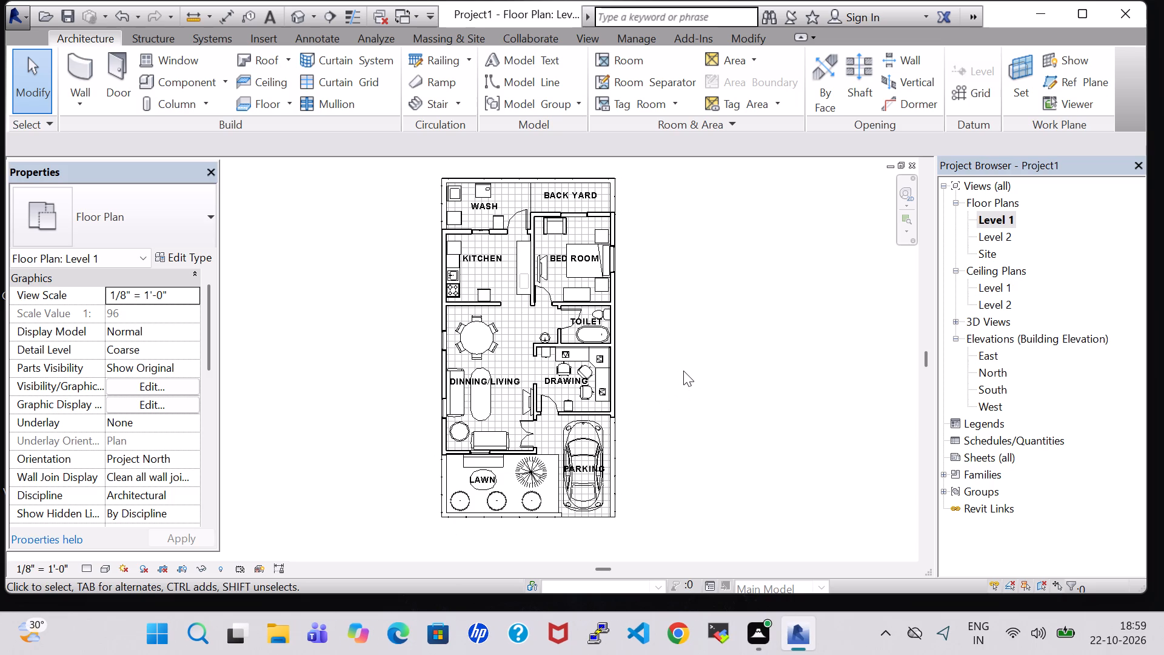
middle_click_drag(661, 240, 664, 248)
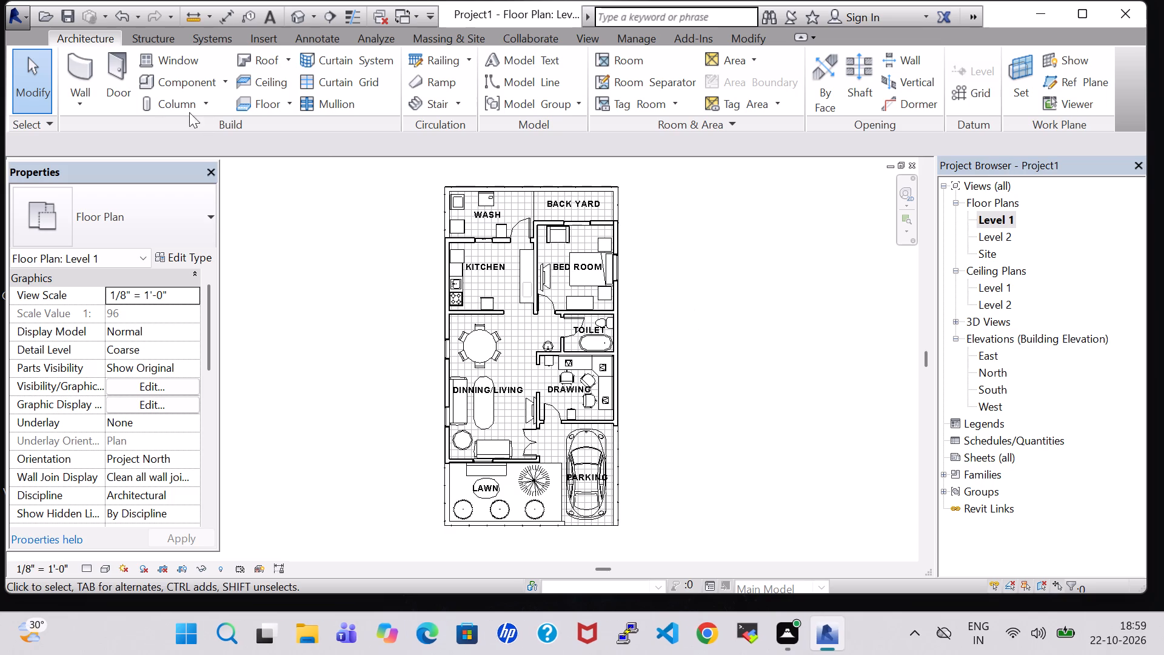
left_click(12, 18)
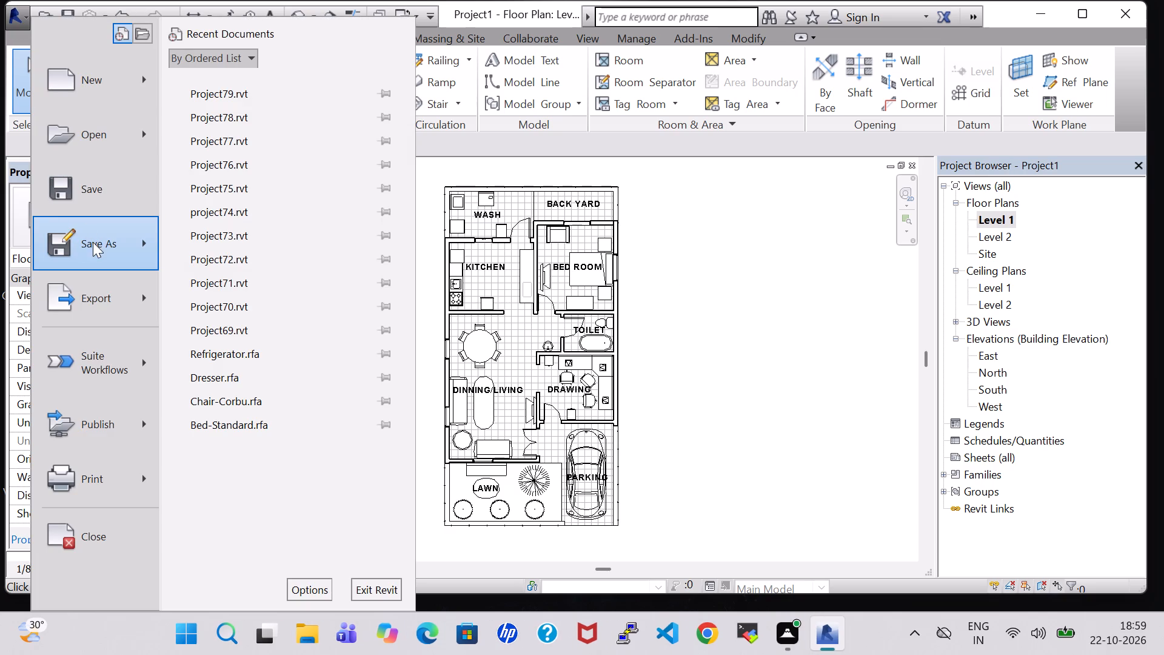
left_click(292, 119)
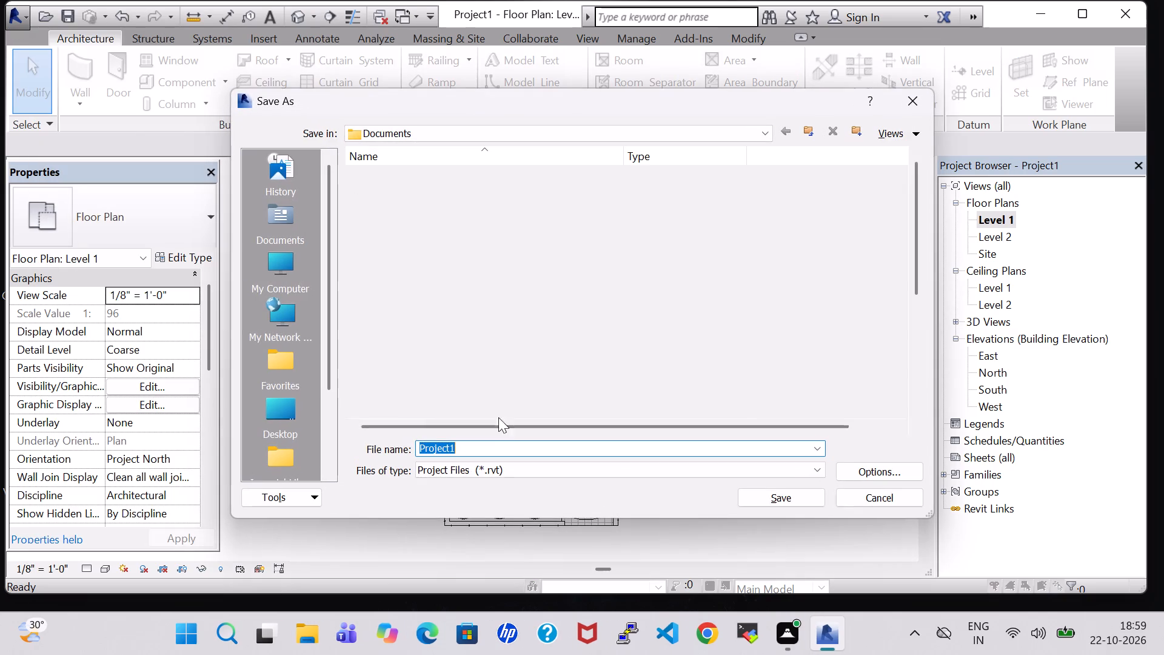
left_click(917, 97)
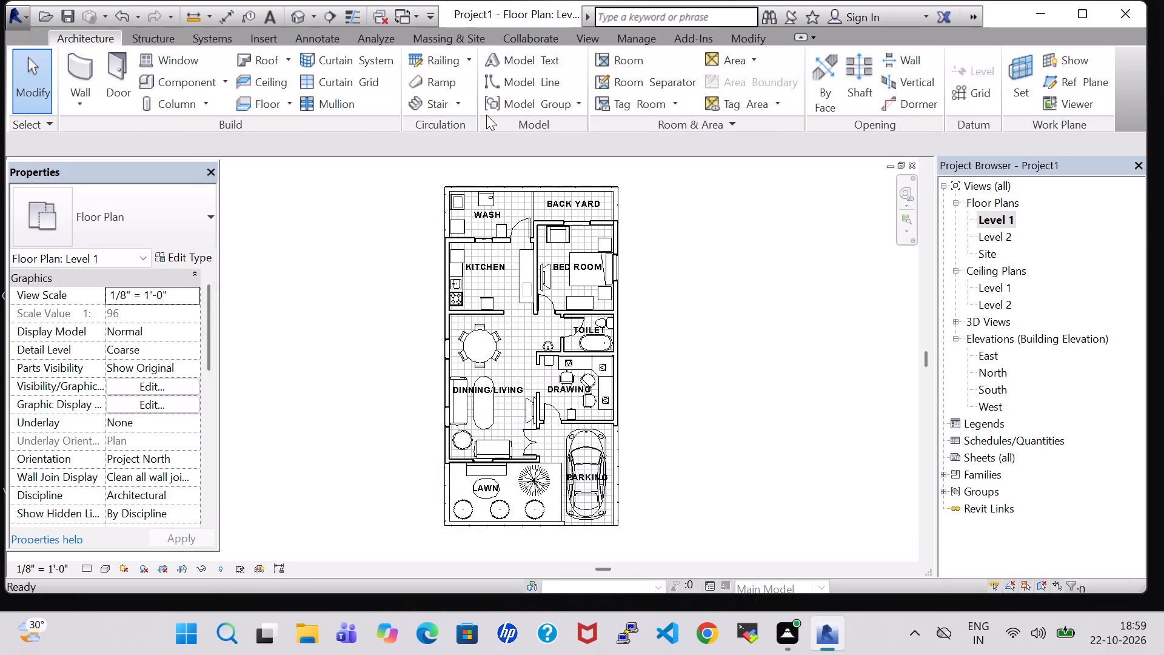
With the 3D view active, start saving the project as a new file in the Desktop's work folder.
left_click(297, 16)
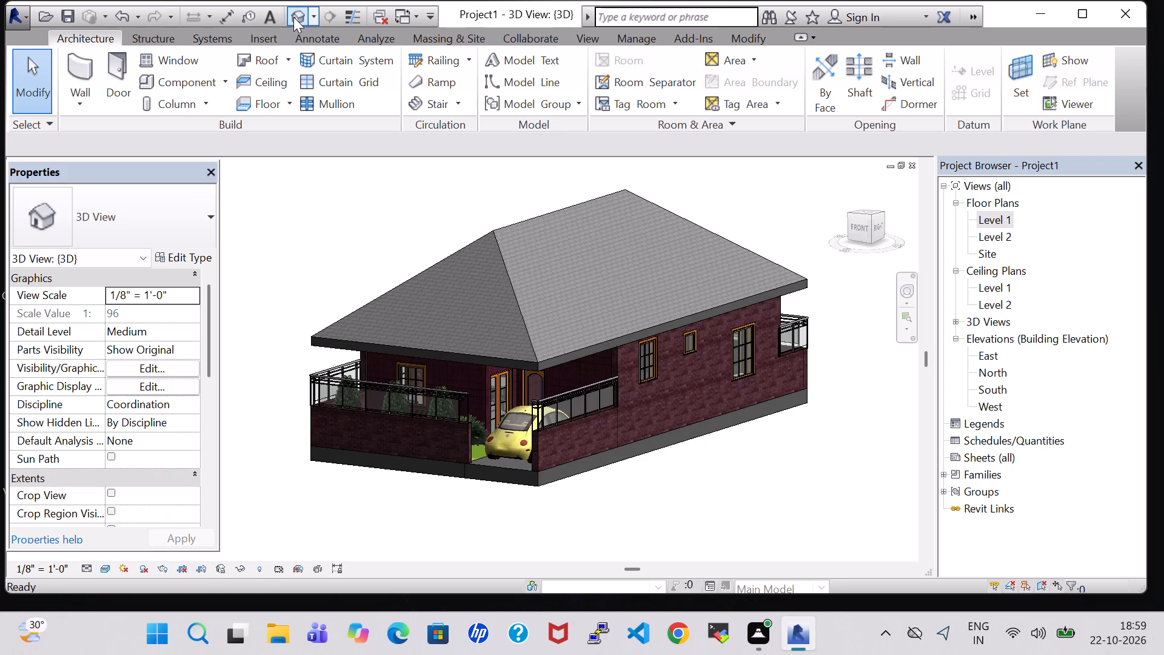
left_click(13, 16)
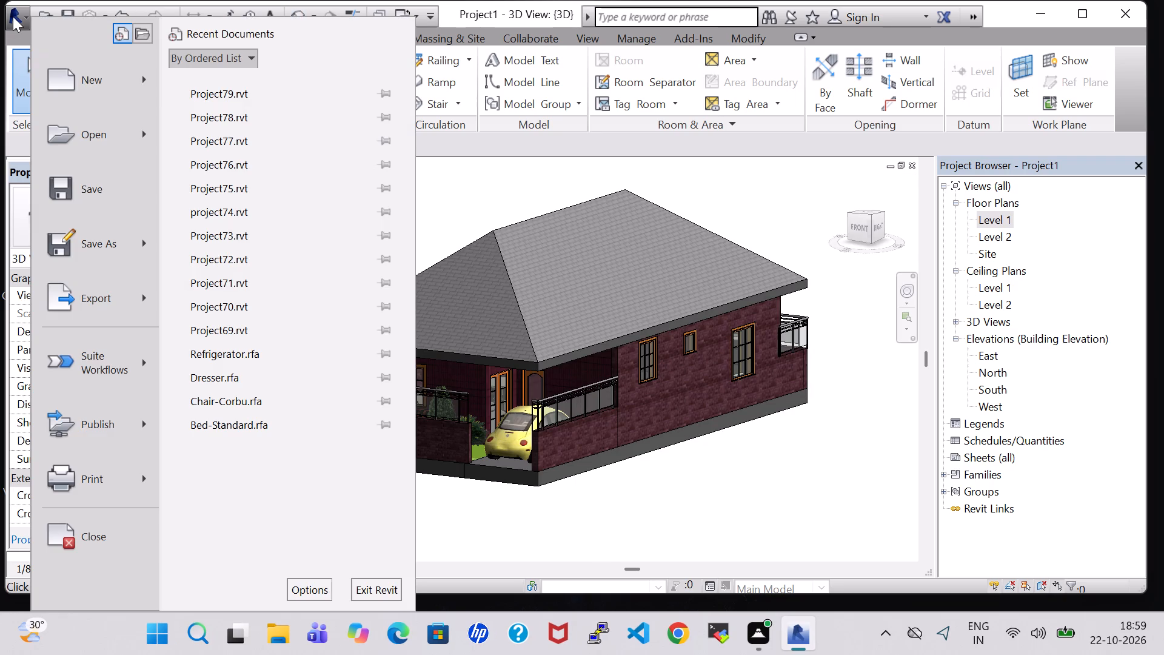
left_click(253, 116)
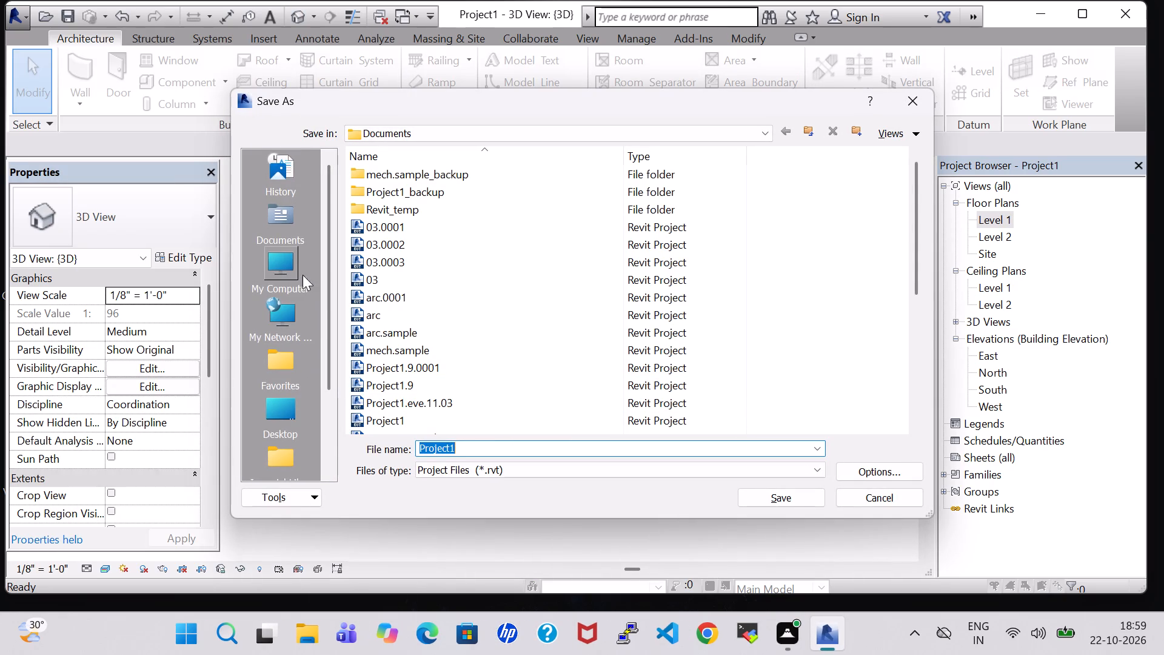
double_click(276, 406)
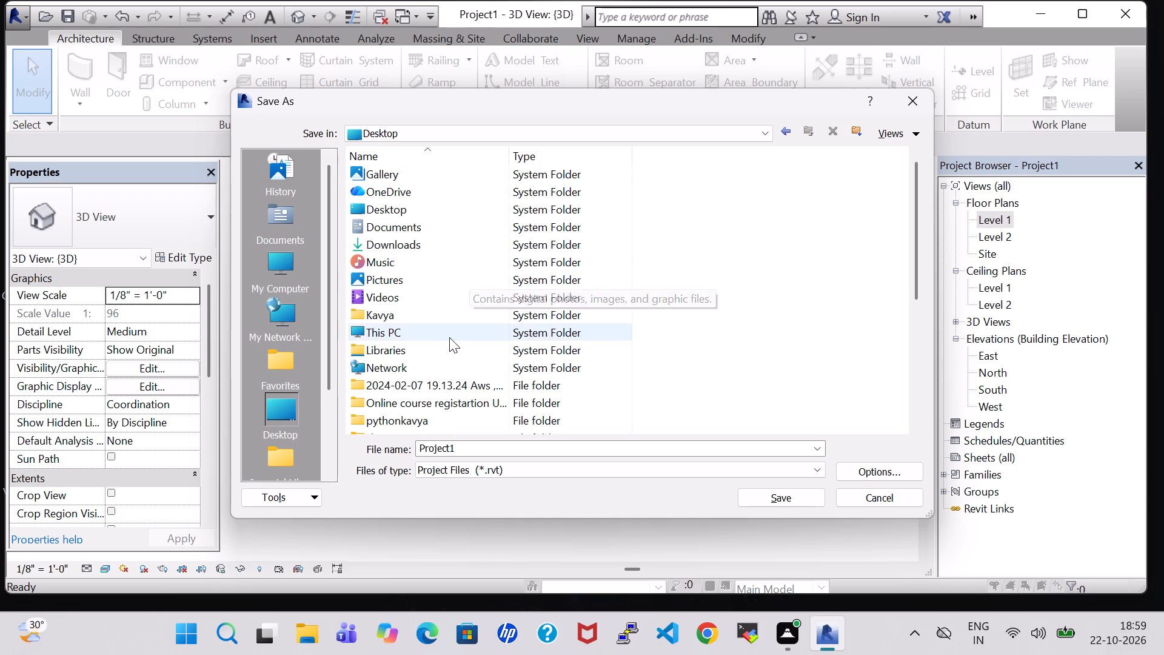
left_click(378, 211)
left_click(378, 211)
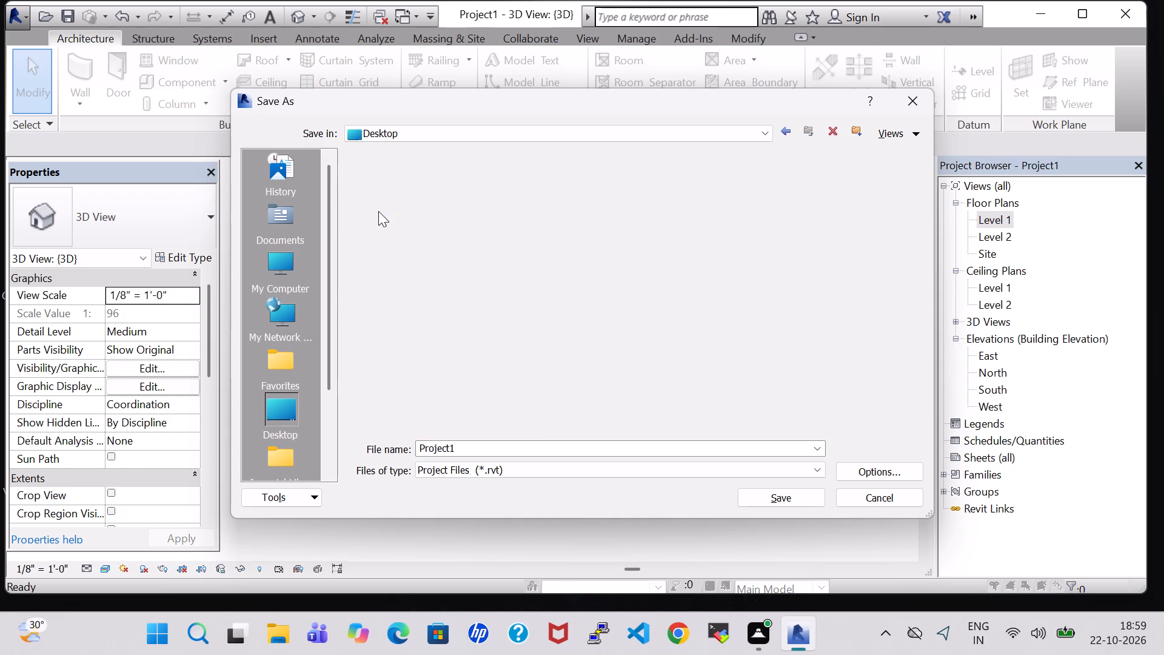
scroll(388, 294, "down", 1)
left_click(388, 288)
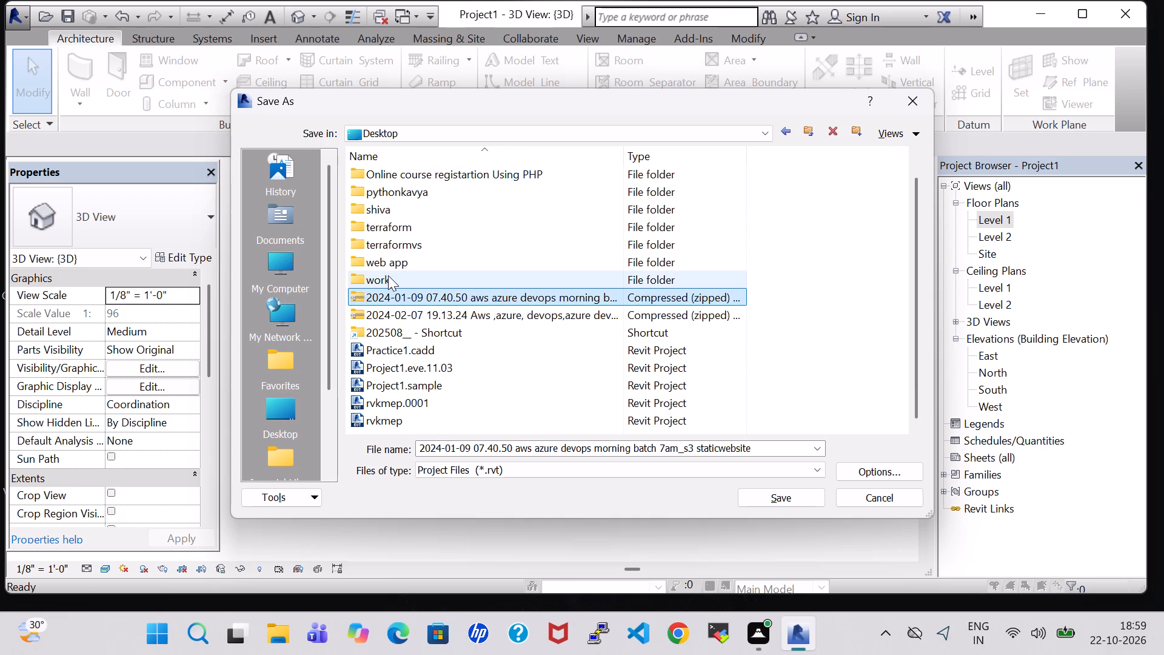
double_click(388, 275)
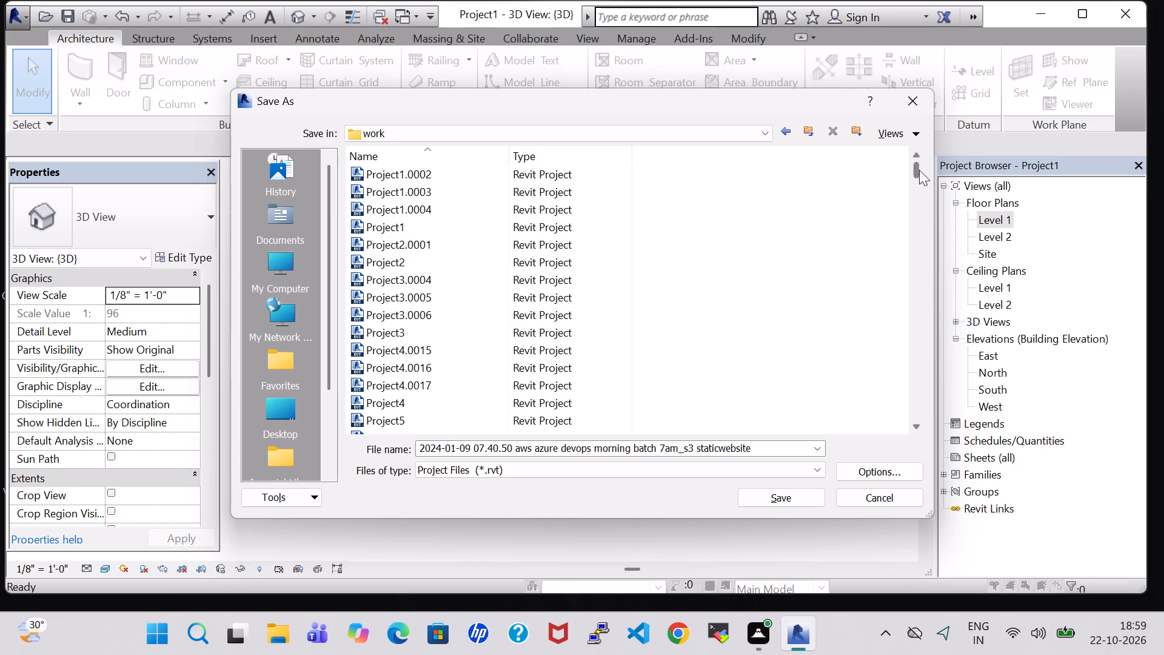
Name the project file Project80, following the last numbered project in the folder, and save it.
left_click_drag(919, 170, 891, 412)
left_click(436, 413)
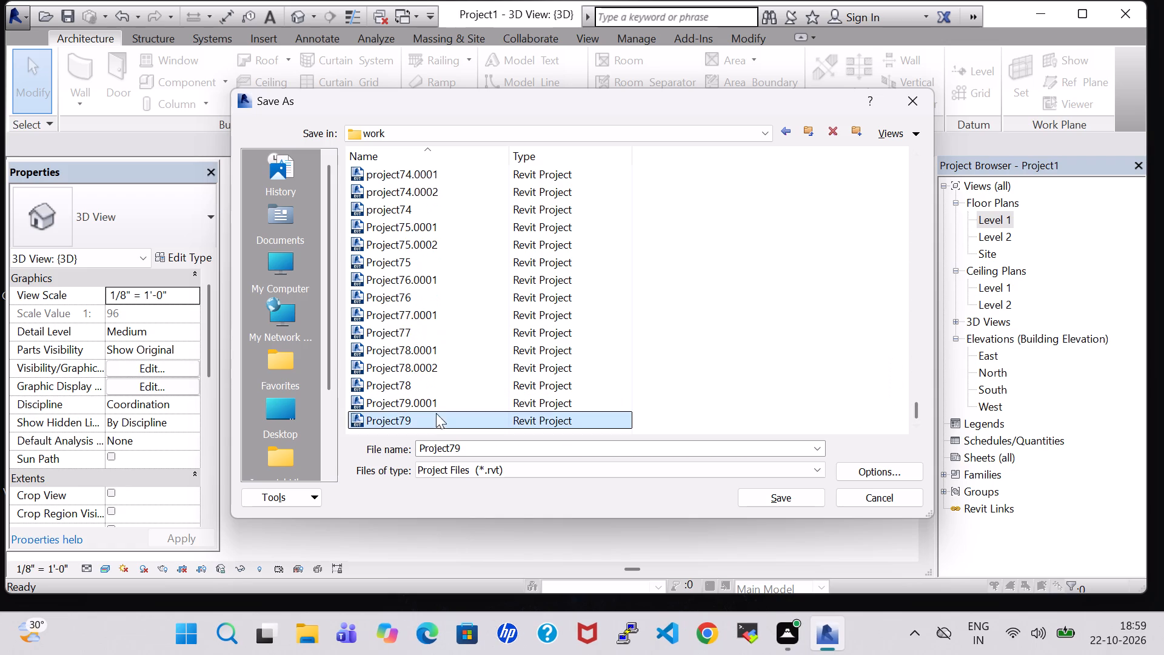
double_click(478, 454)
left_click(478, 454)
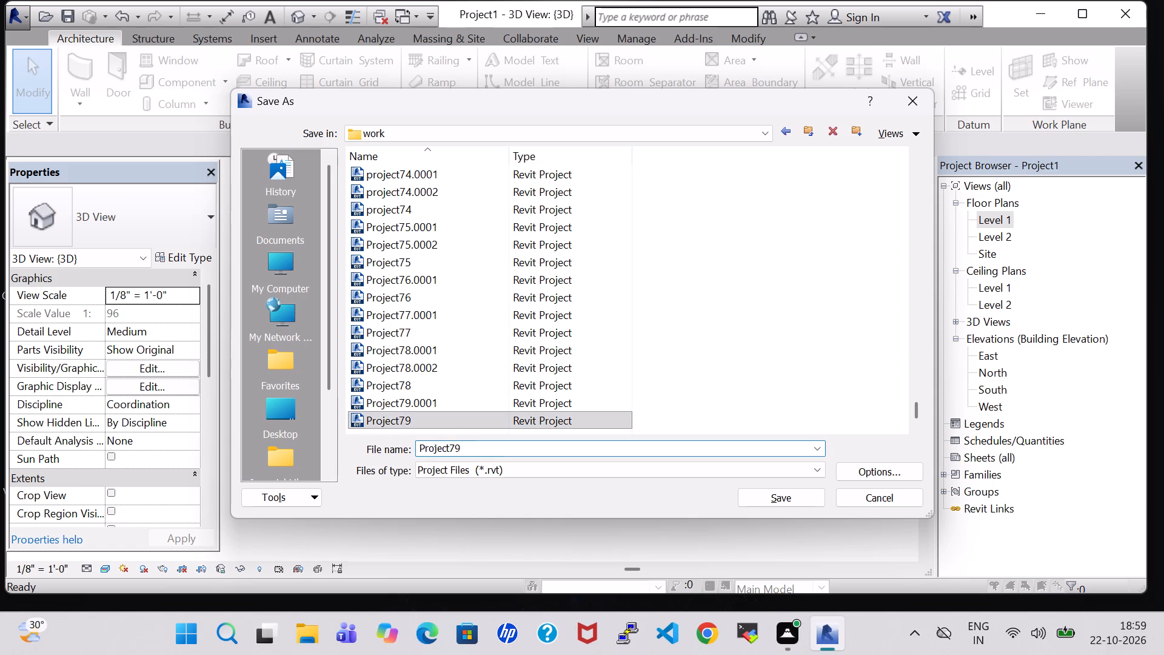
key("BackSpace")
key("BackSpace")
key("BackSpace")
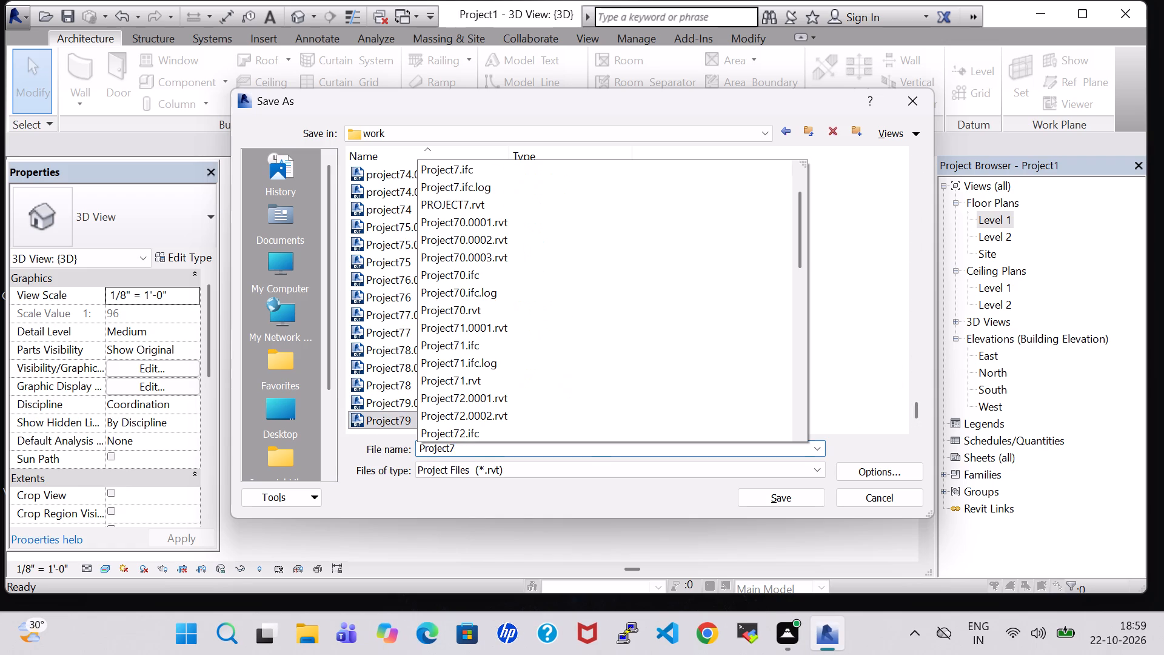
type("80")
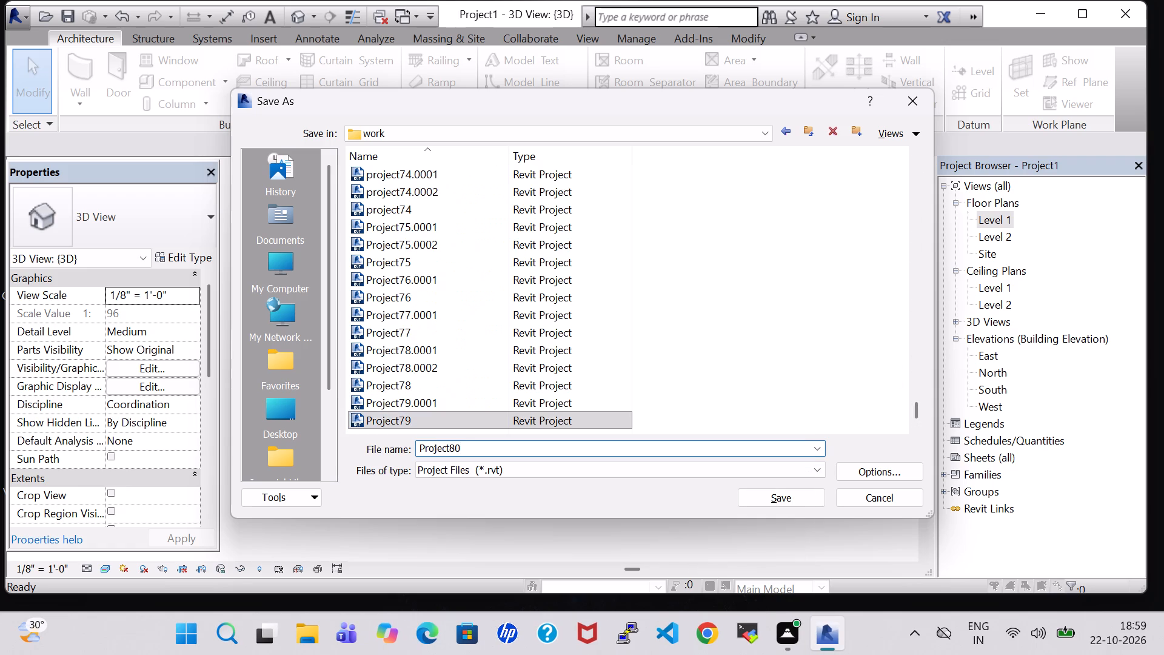
left_click(784, 494)
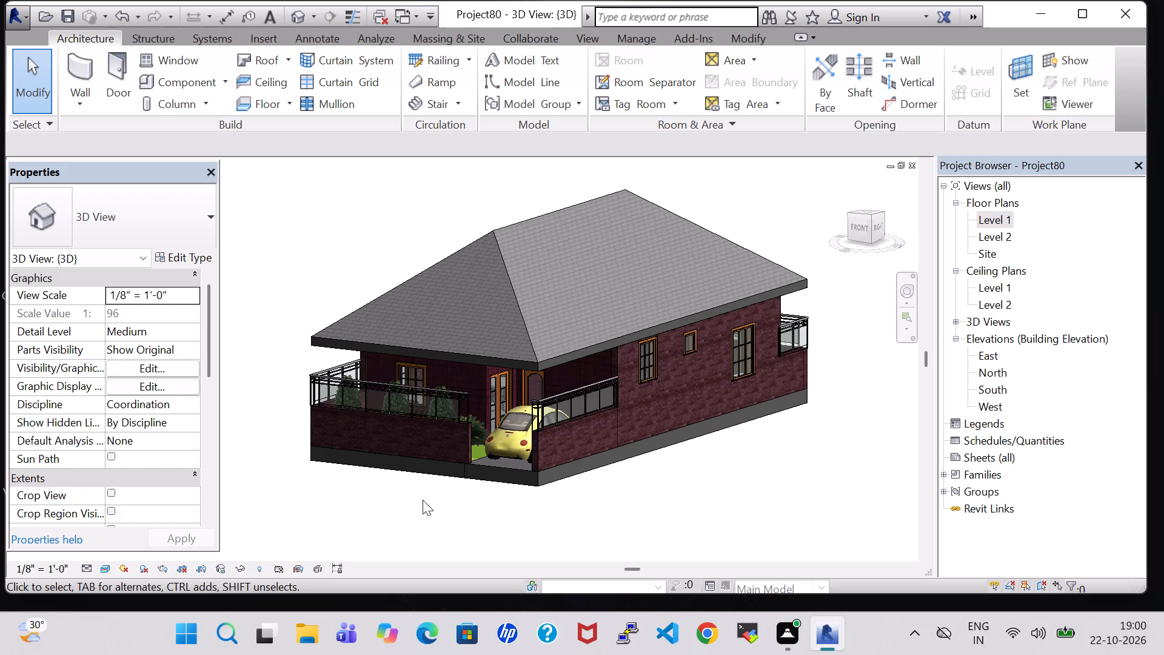
Save the project again with the 3D view orbited to a raised view of the front and parking side.
middle_click_drag(423, 500, 524, 512)
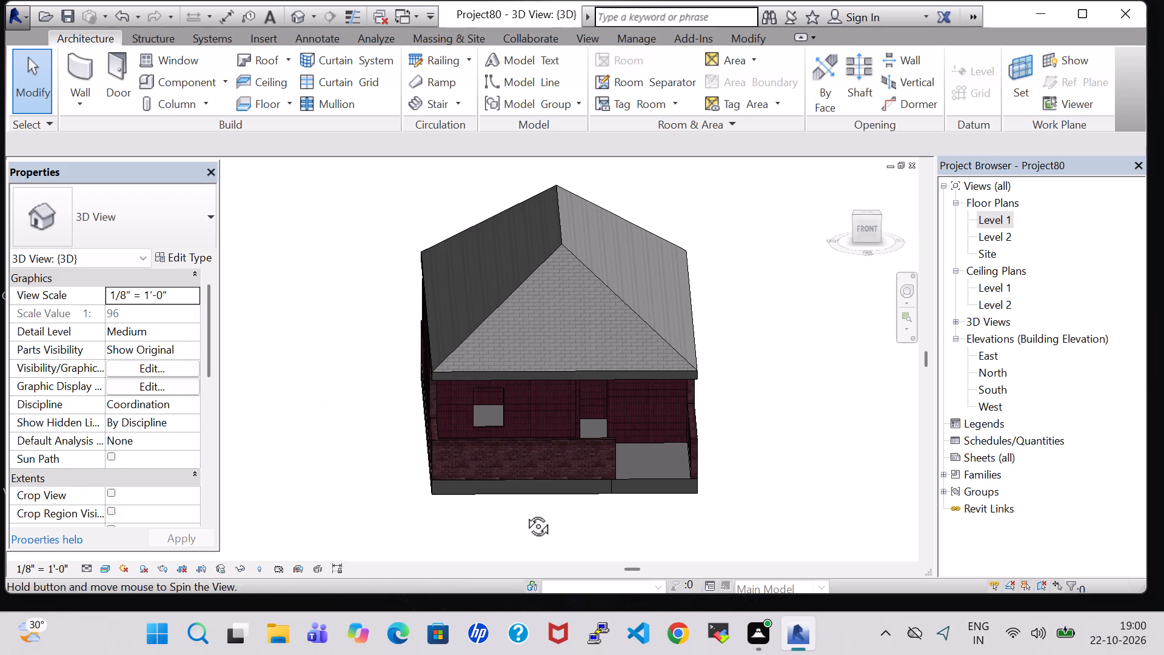
middle_click_drag(524, 512, 515, 512)
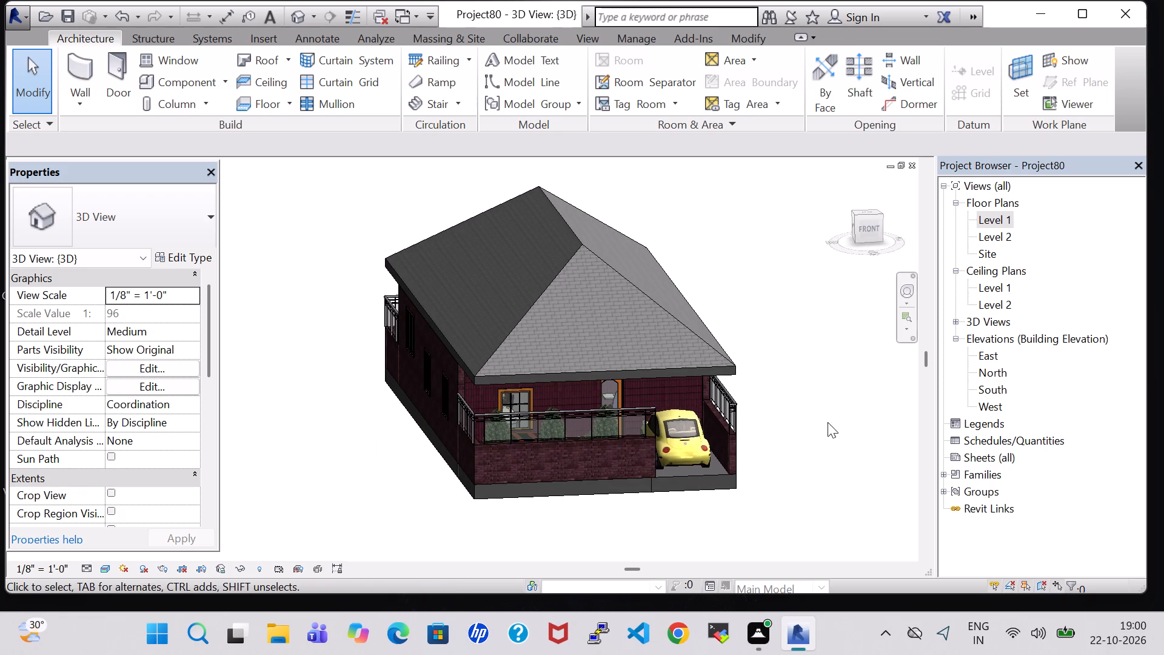
middle_click_drag(820, 364, 733, 405, "shift")
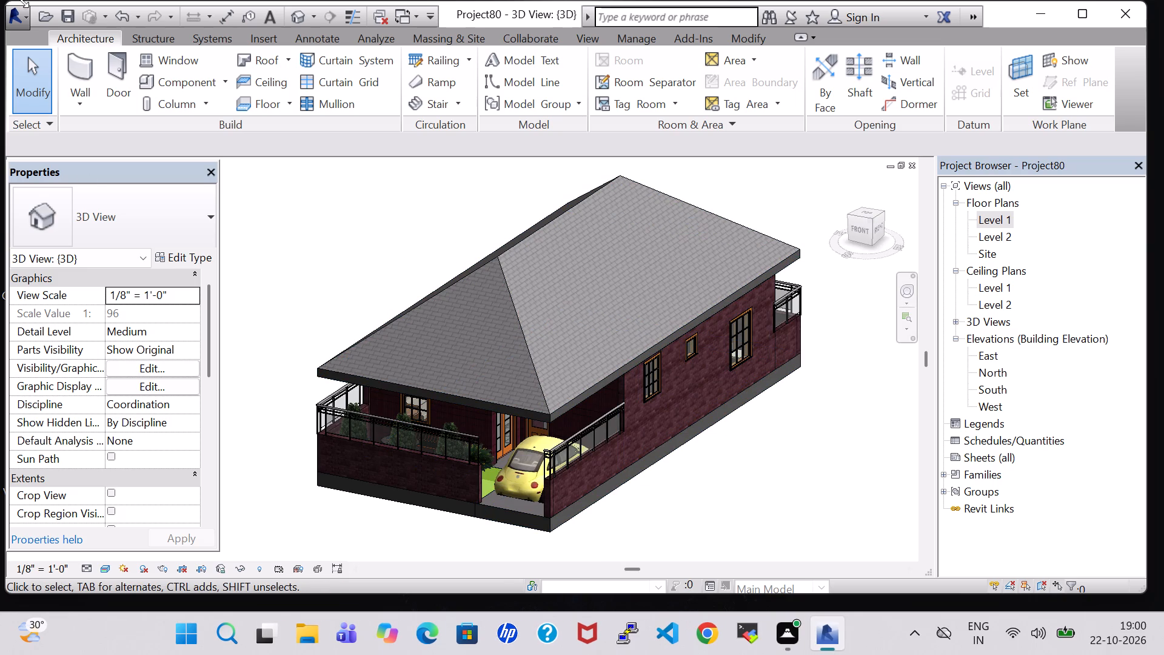
left_click(16, 18)
left_click(90, 193)
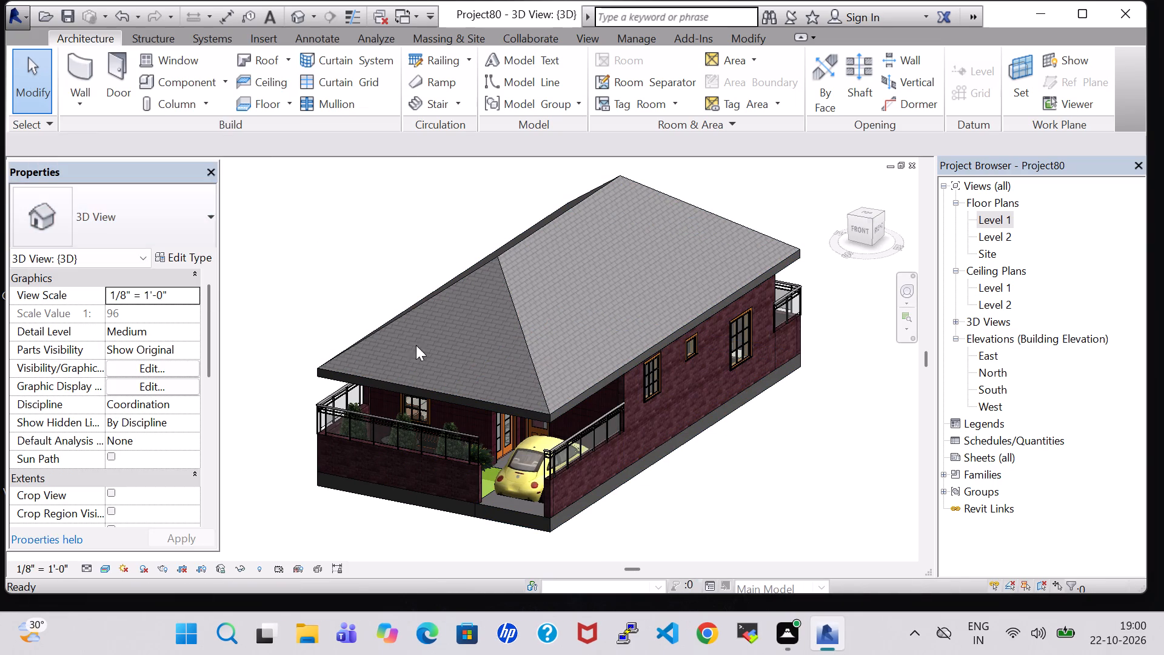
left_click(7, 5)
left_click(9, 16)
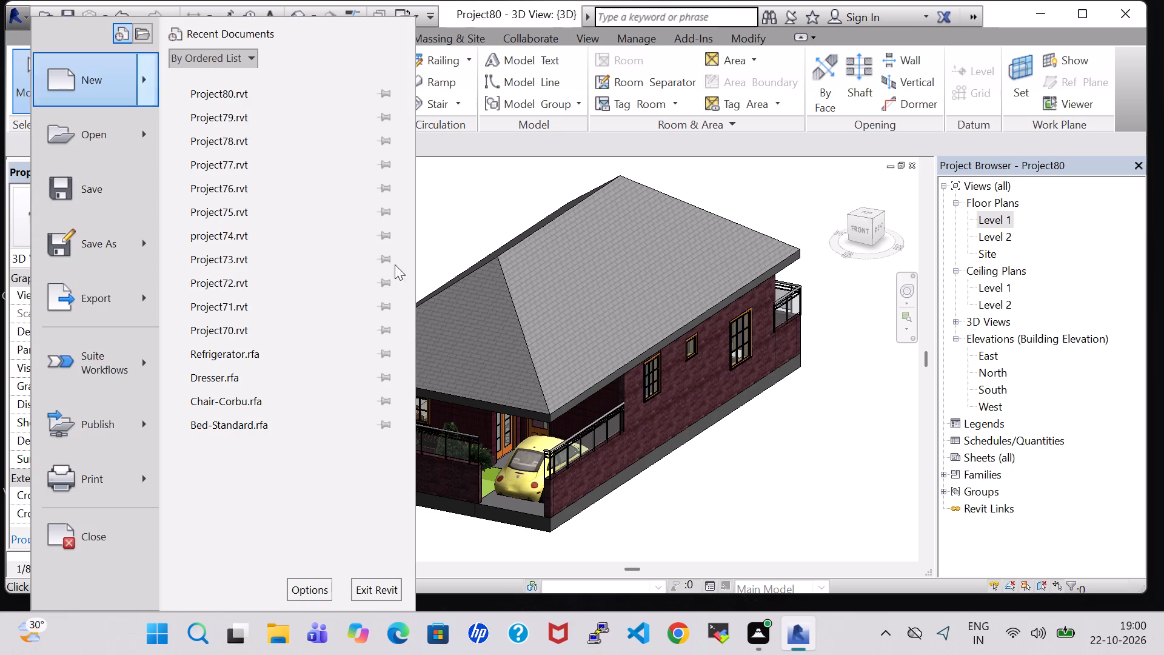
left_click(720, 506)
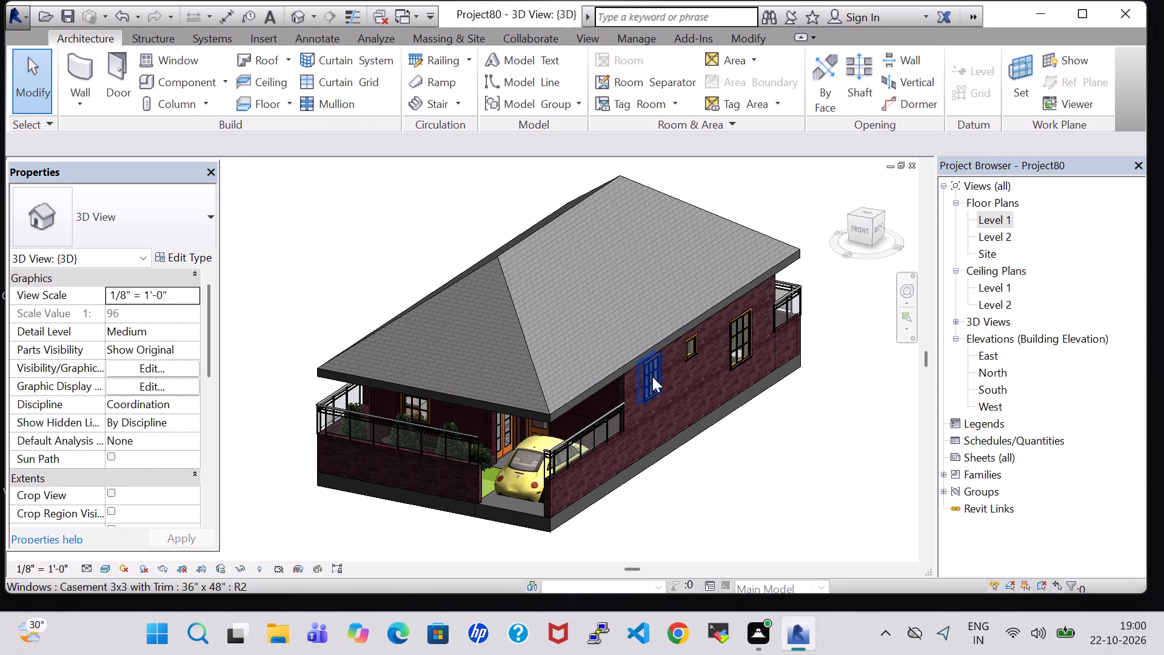
Export the house model as an IFC file into the work folder, keeping the suggested file name.
left_click(12, 19)
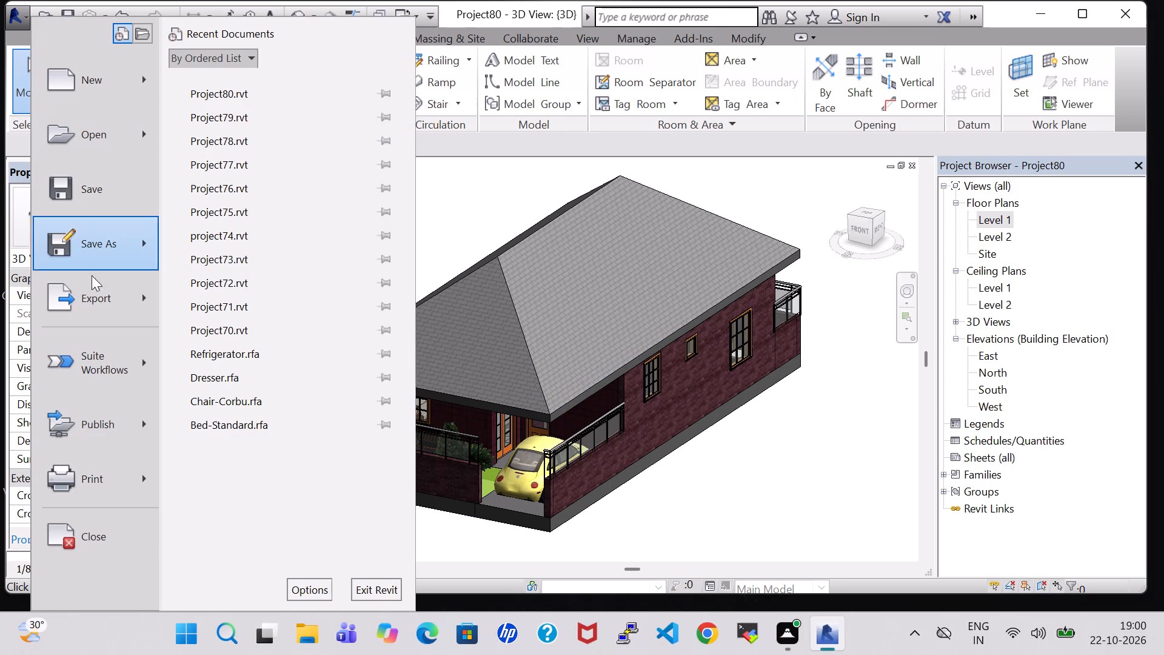
left_click(285, 445)
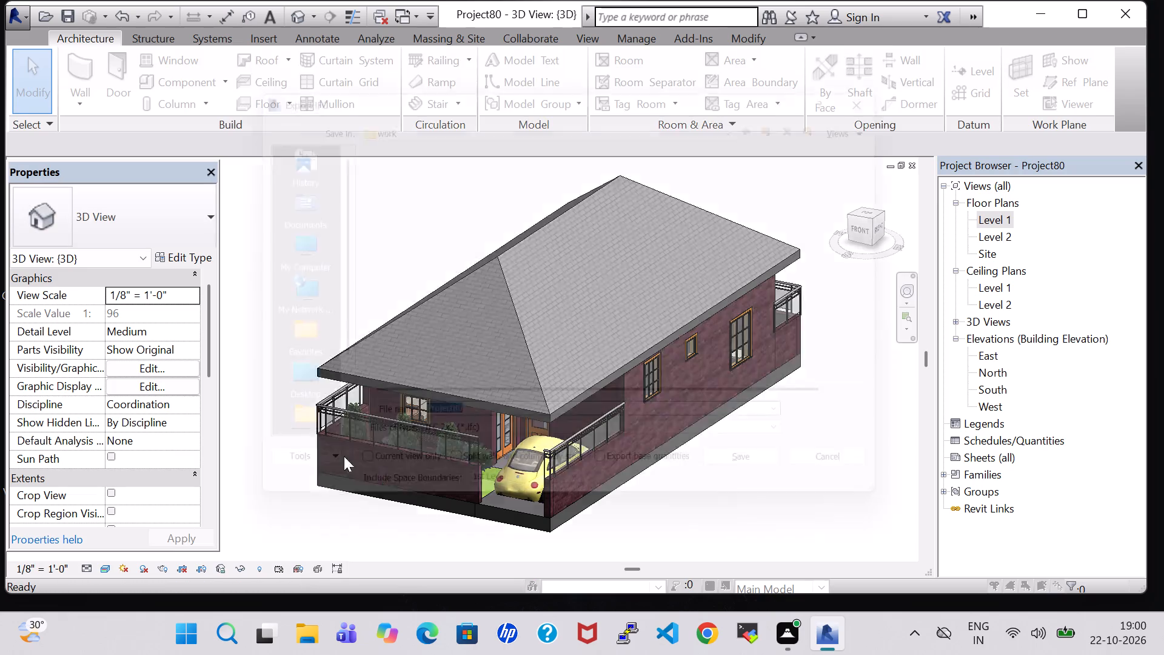
left_click(774, 486)
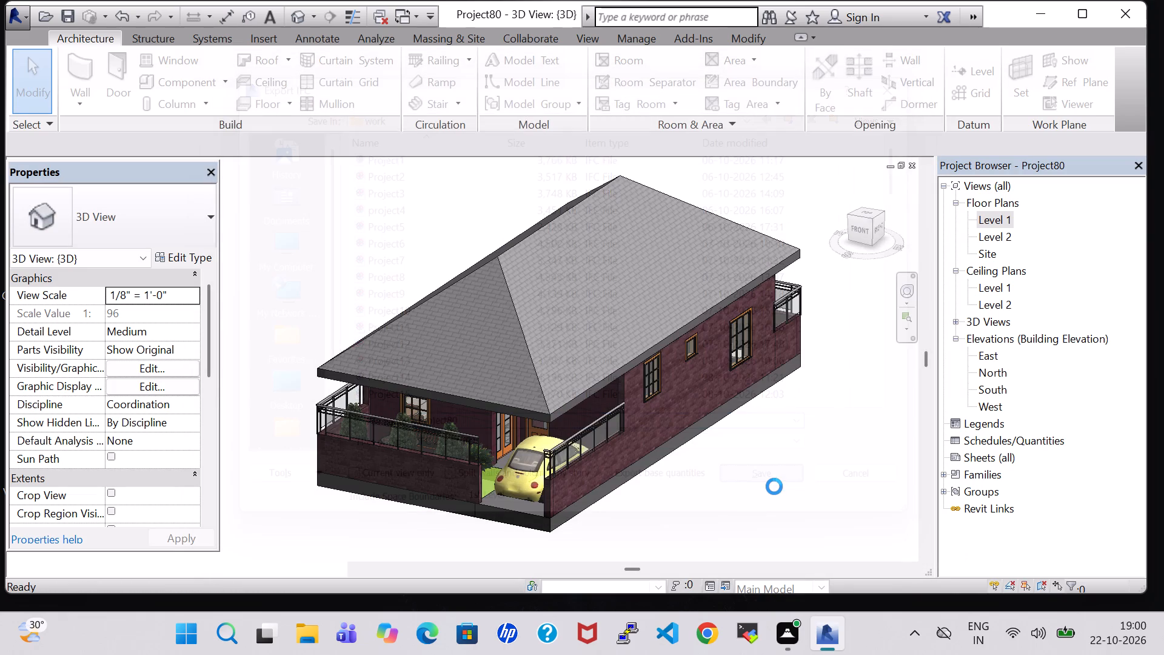